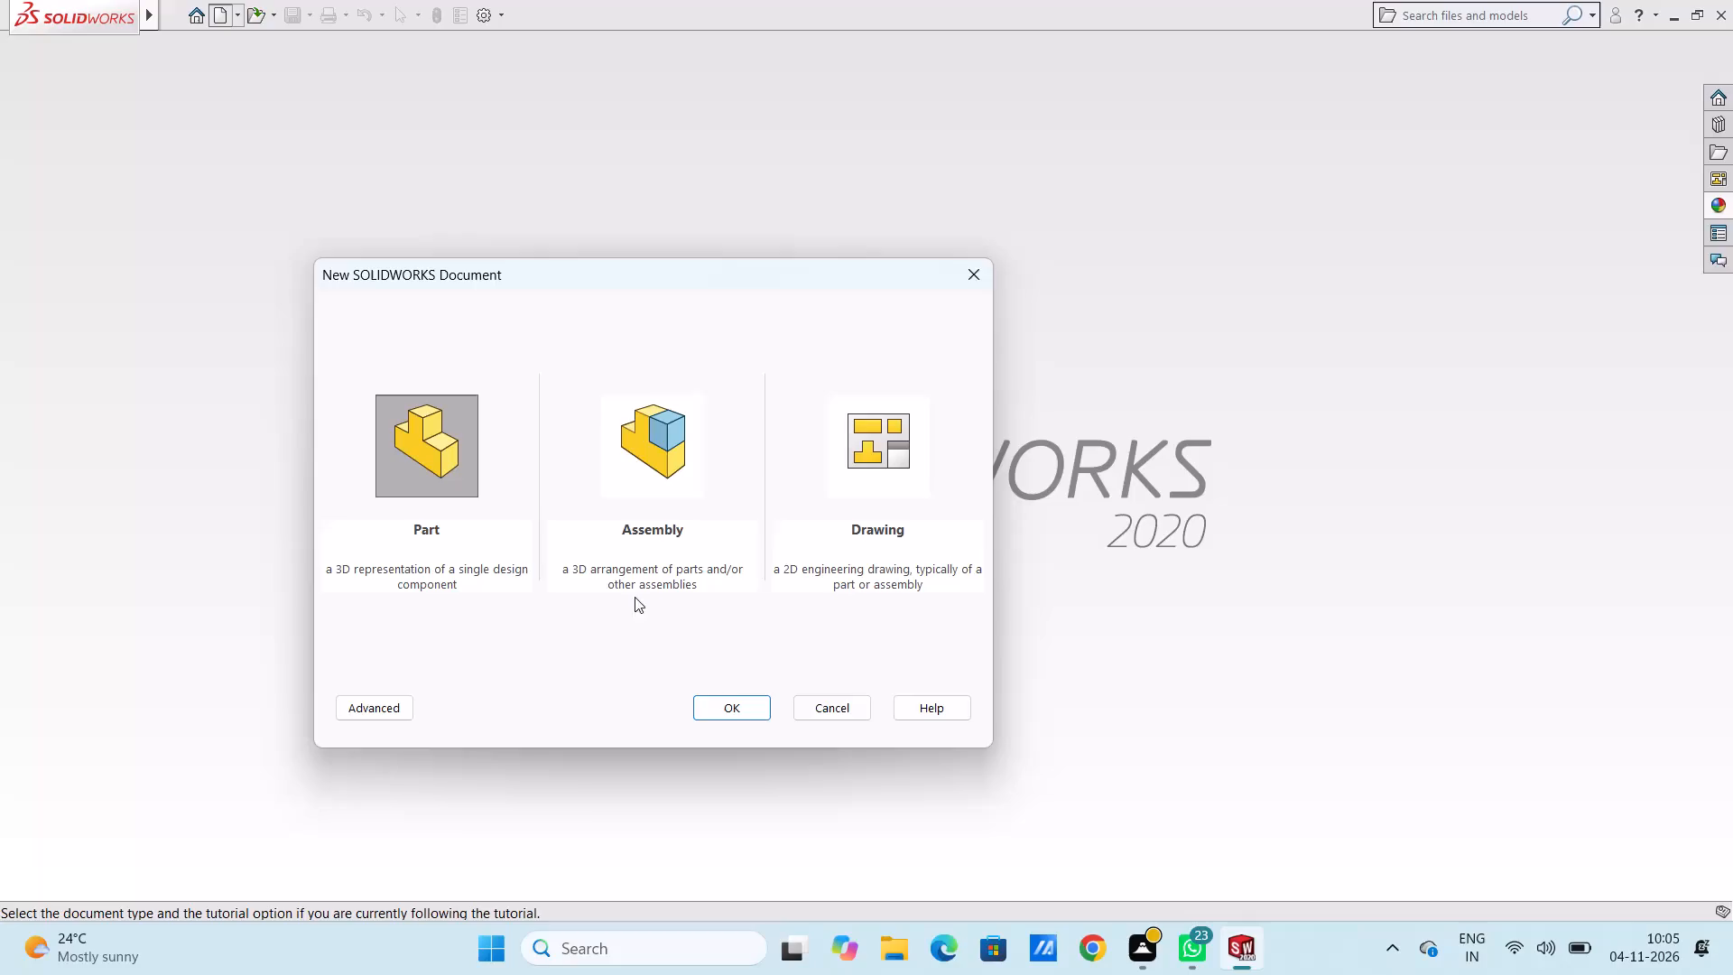
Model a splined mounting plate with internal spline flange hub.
Create a new part document.
click(709, 701)
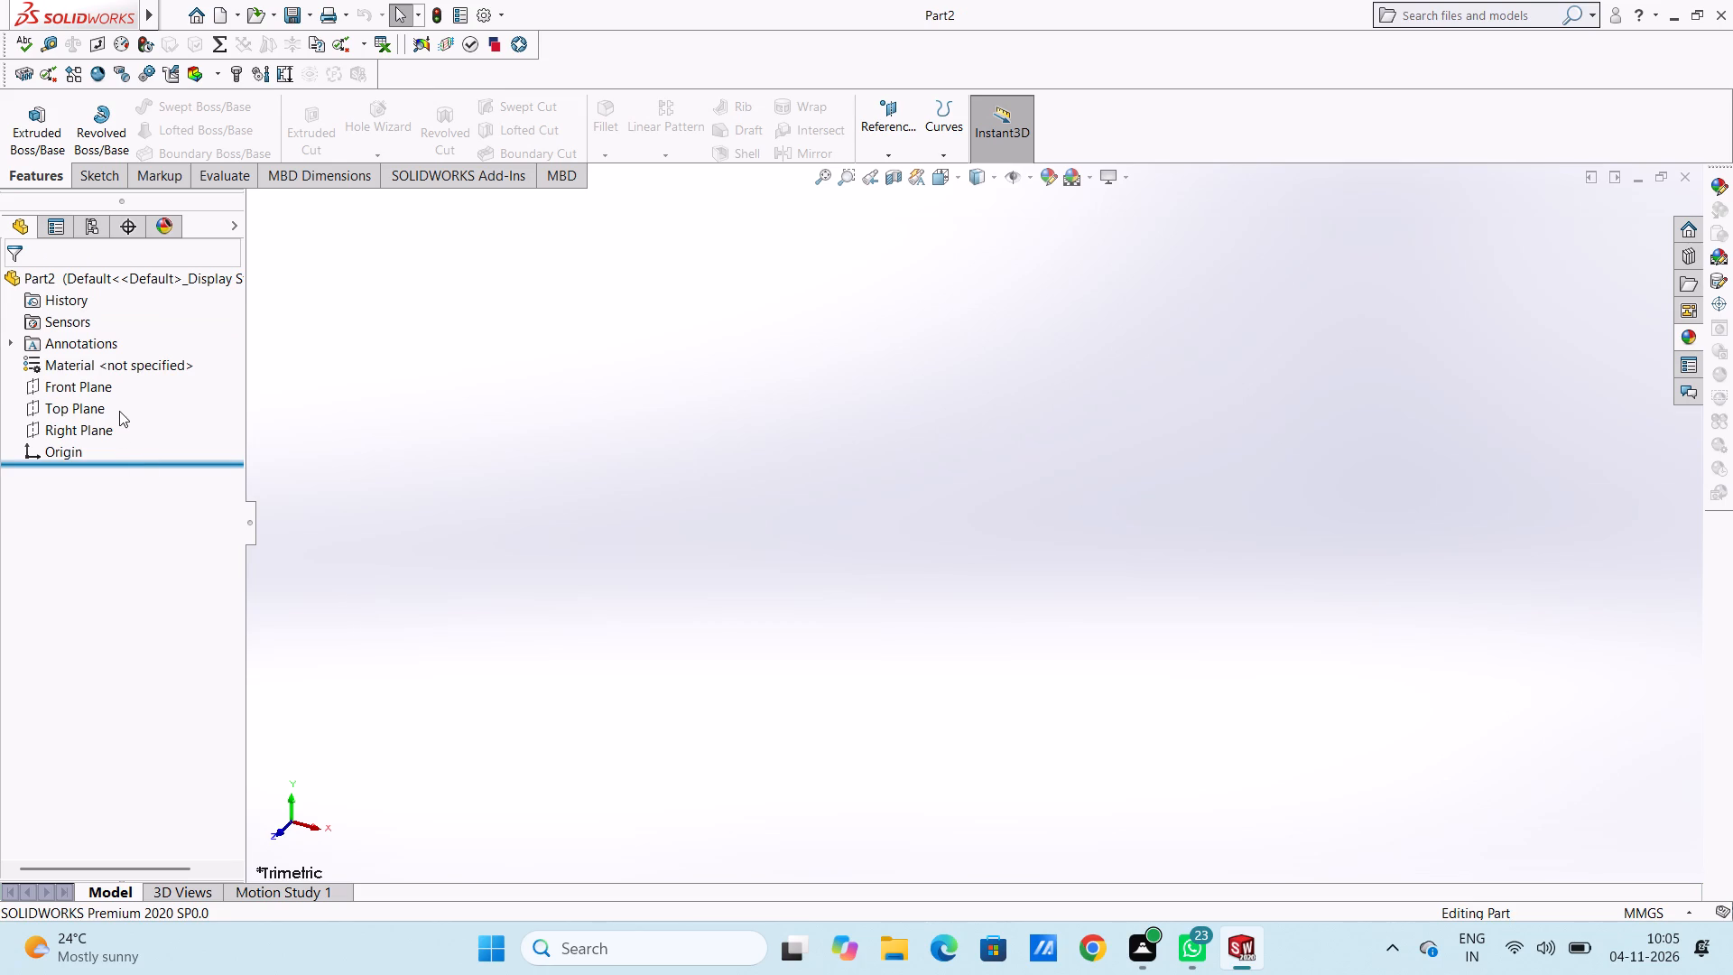
Open a new sketch on the Front Plane.
click(109, 385)
click(126, 364)
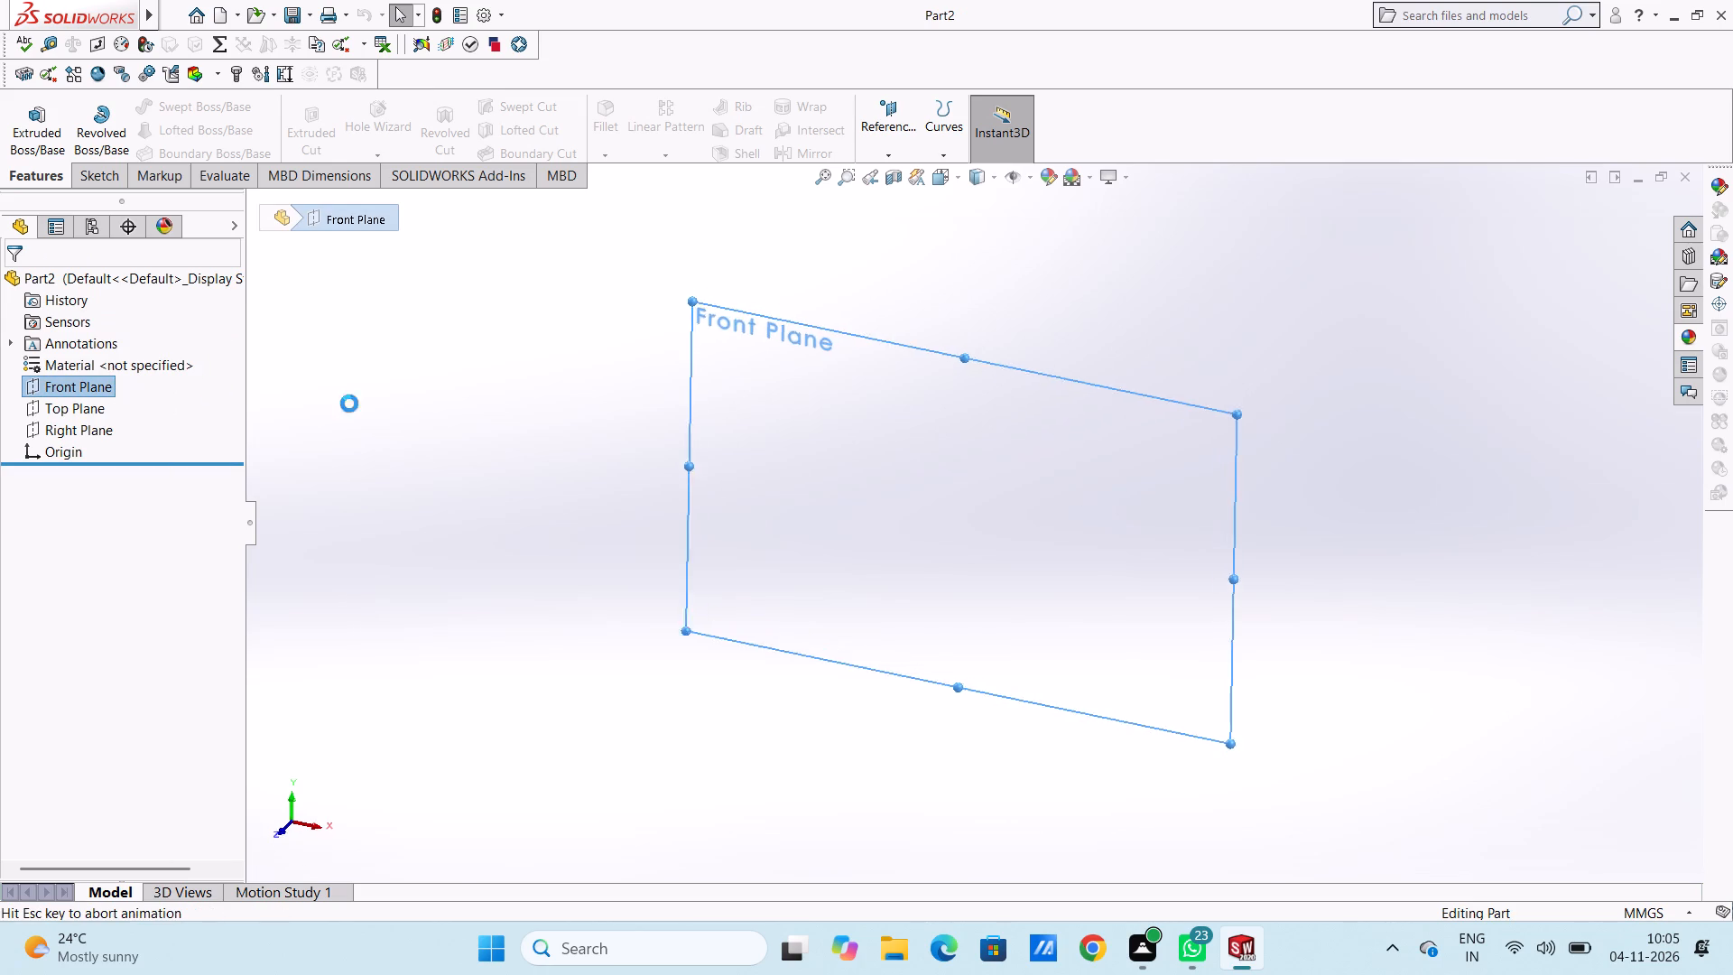
click(525, 422)
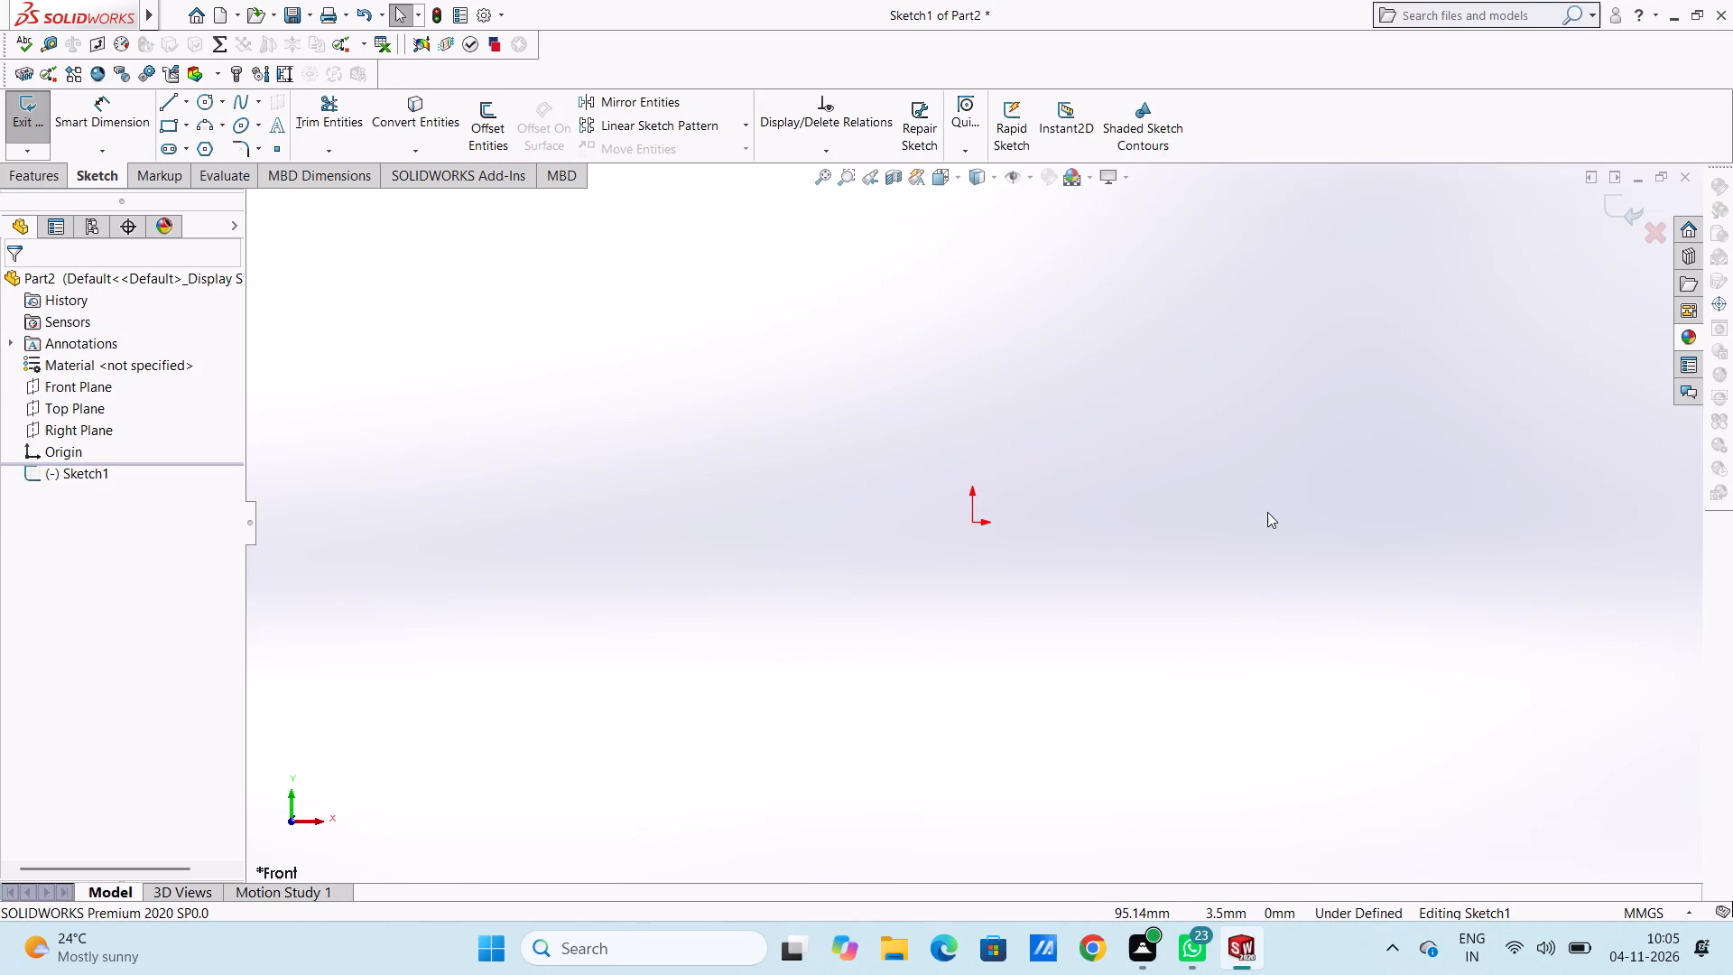
Sketch a circle centred on the origin, about 127 mm in diameter.
click(199, 102)
click(974, 525)
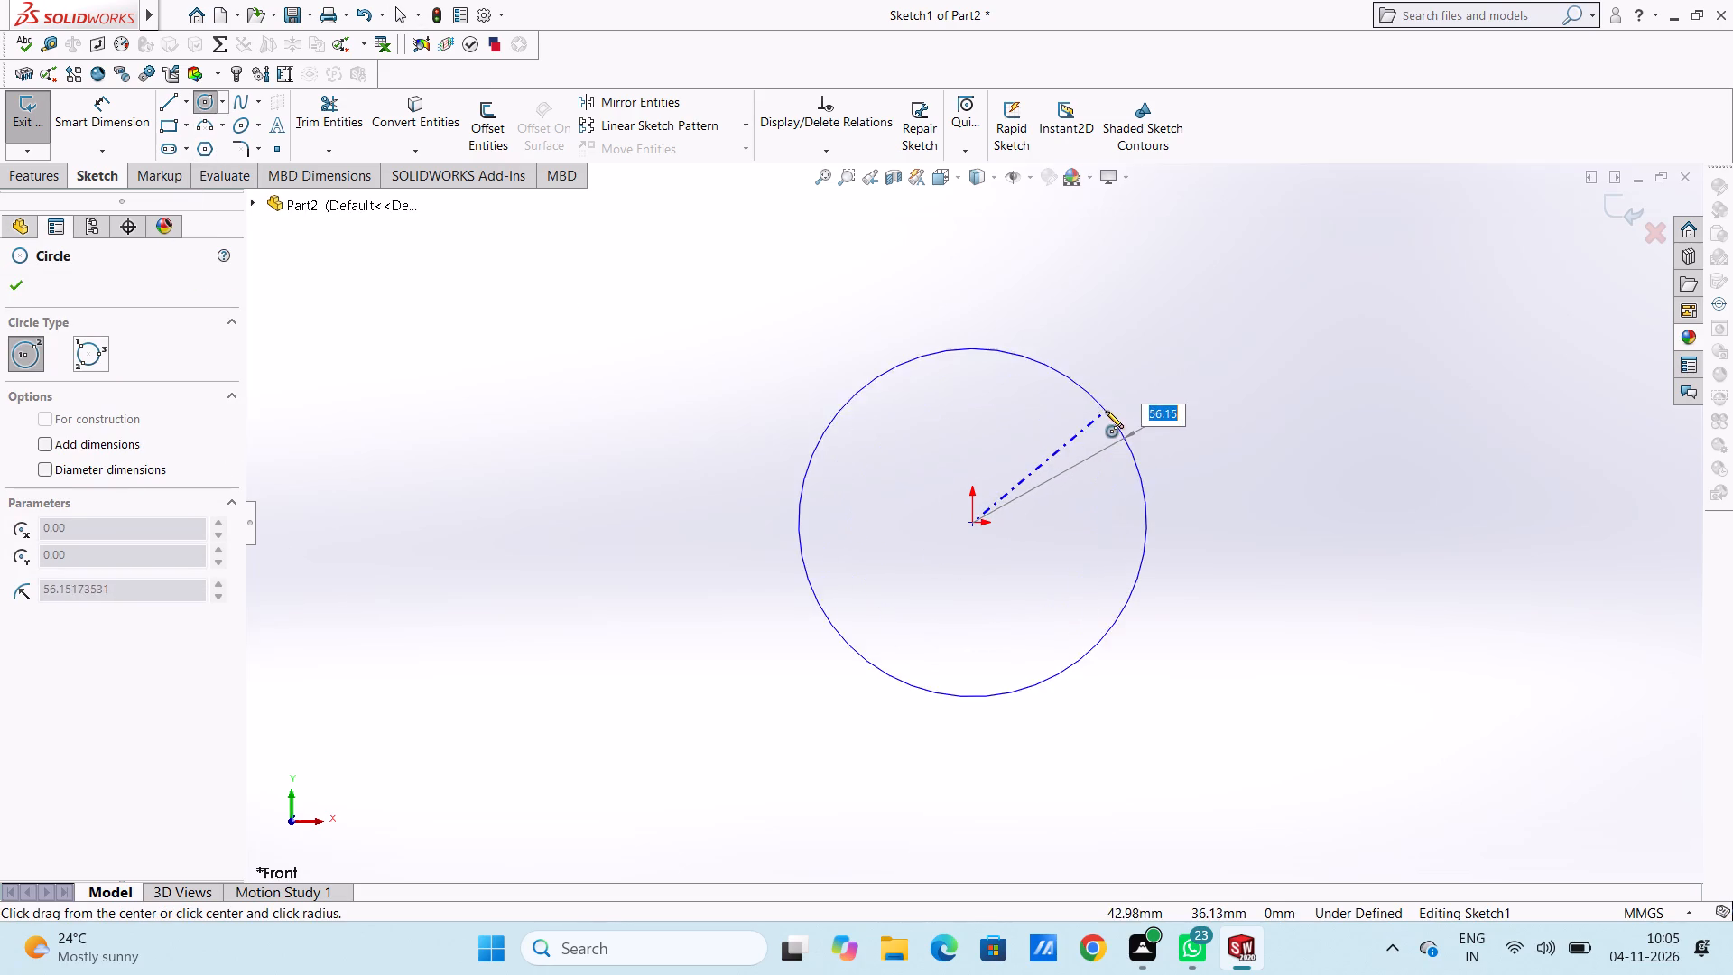
click(1120, 392)
right_click(477, 371)
click(521, 382)
click(495, 393)
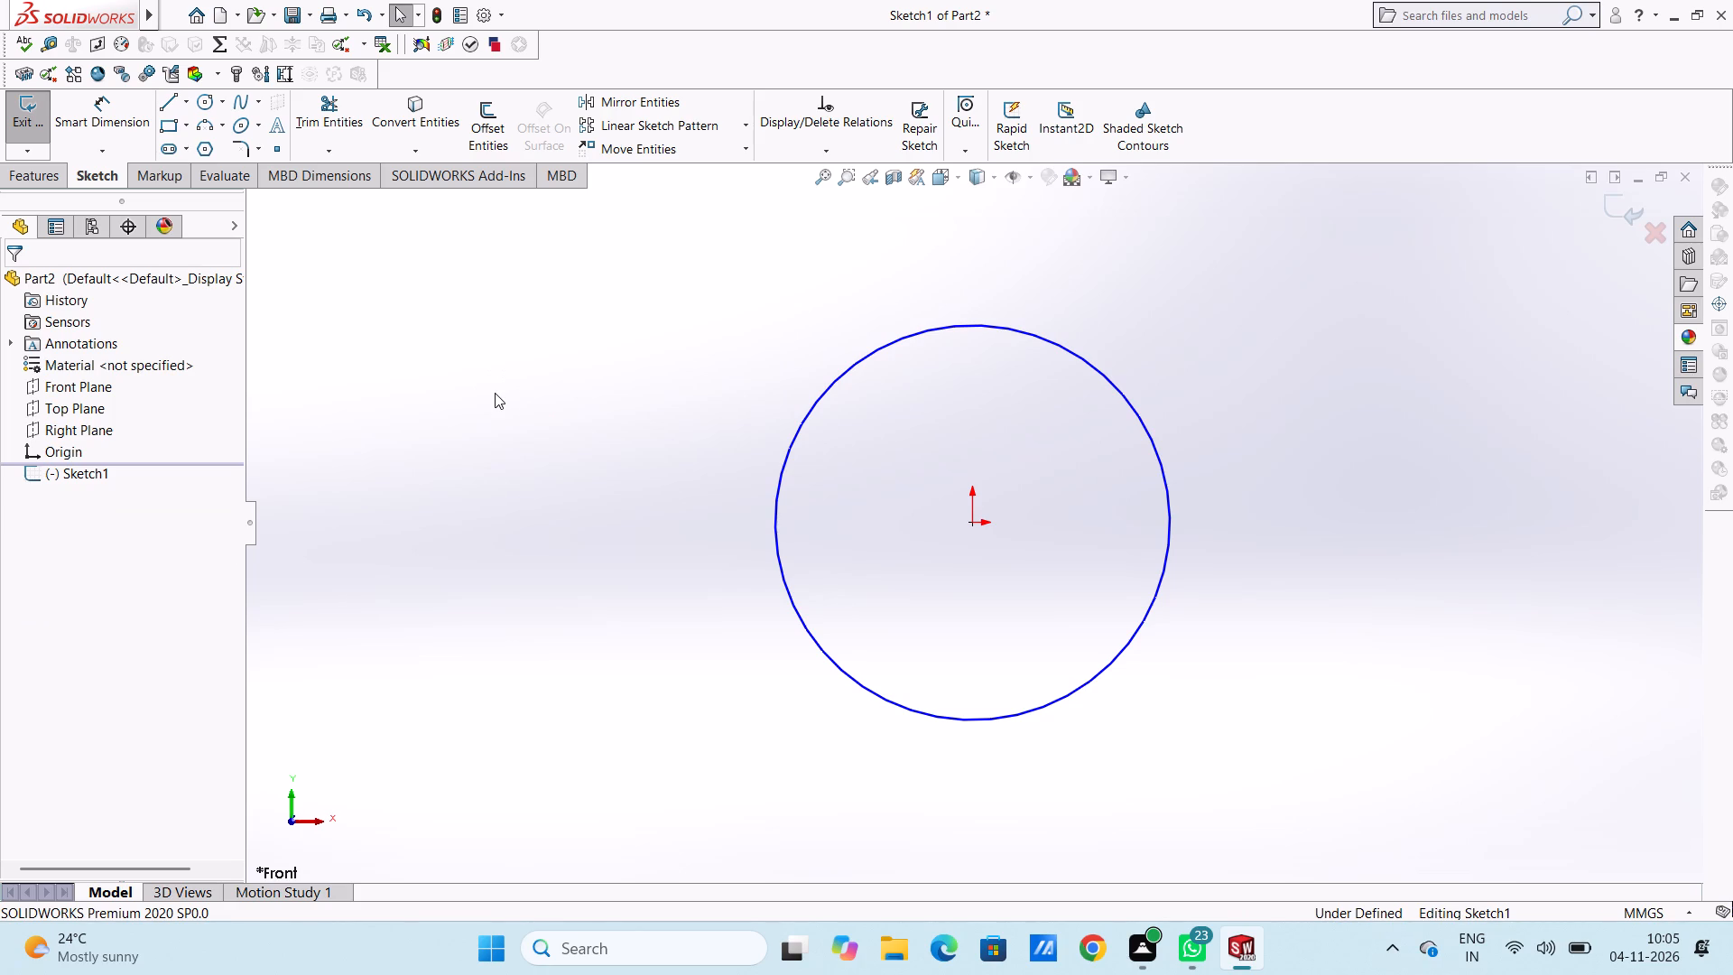
Dimension the circle with a diameter of 65.2 mm.
click(134, 116)
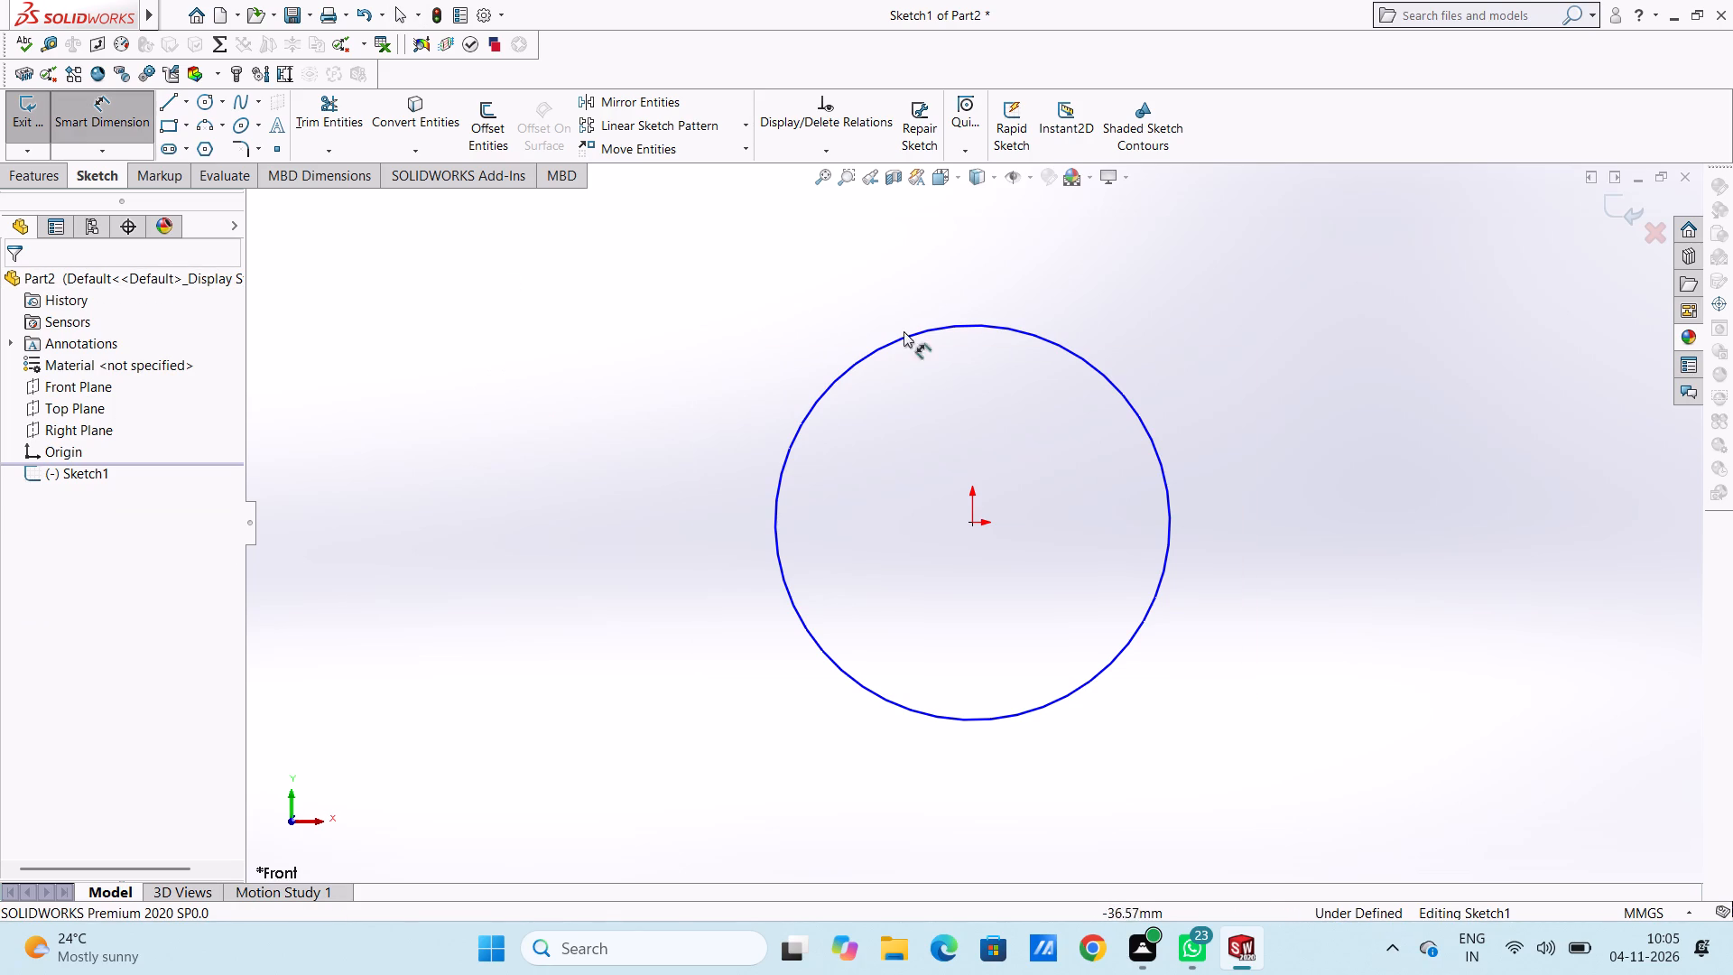
scroll(1013, 418, up, 3)
click(1059, 441)
click(1367, 334)
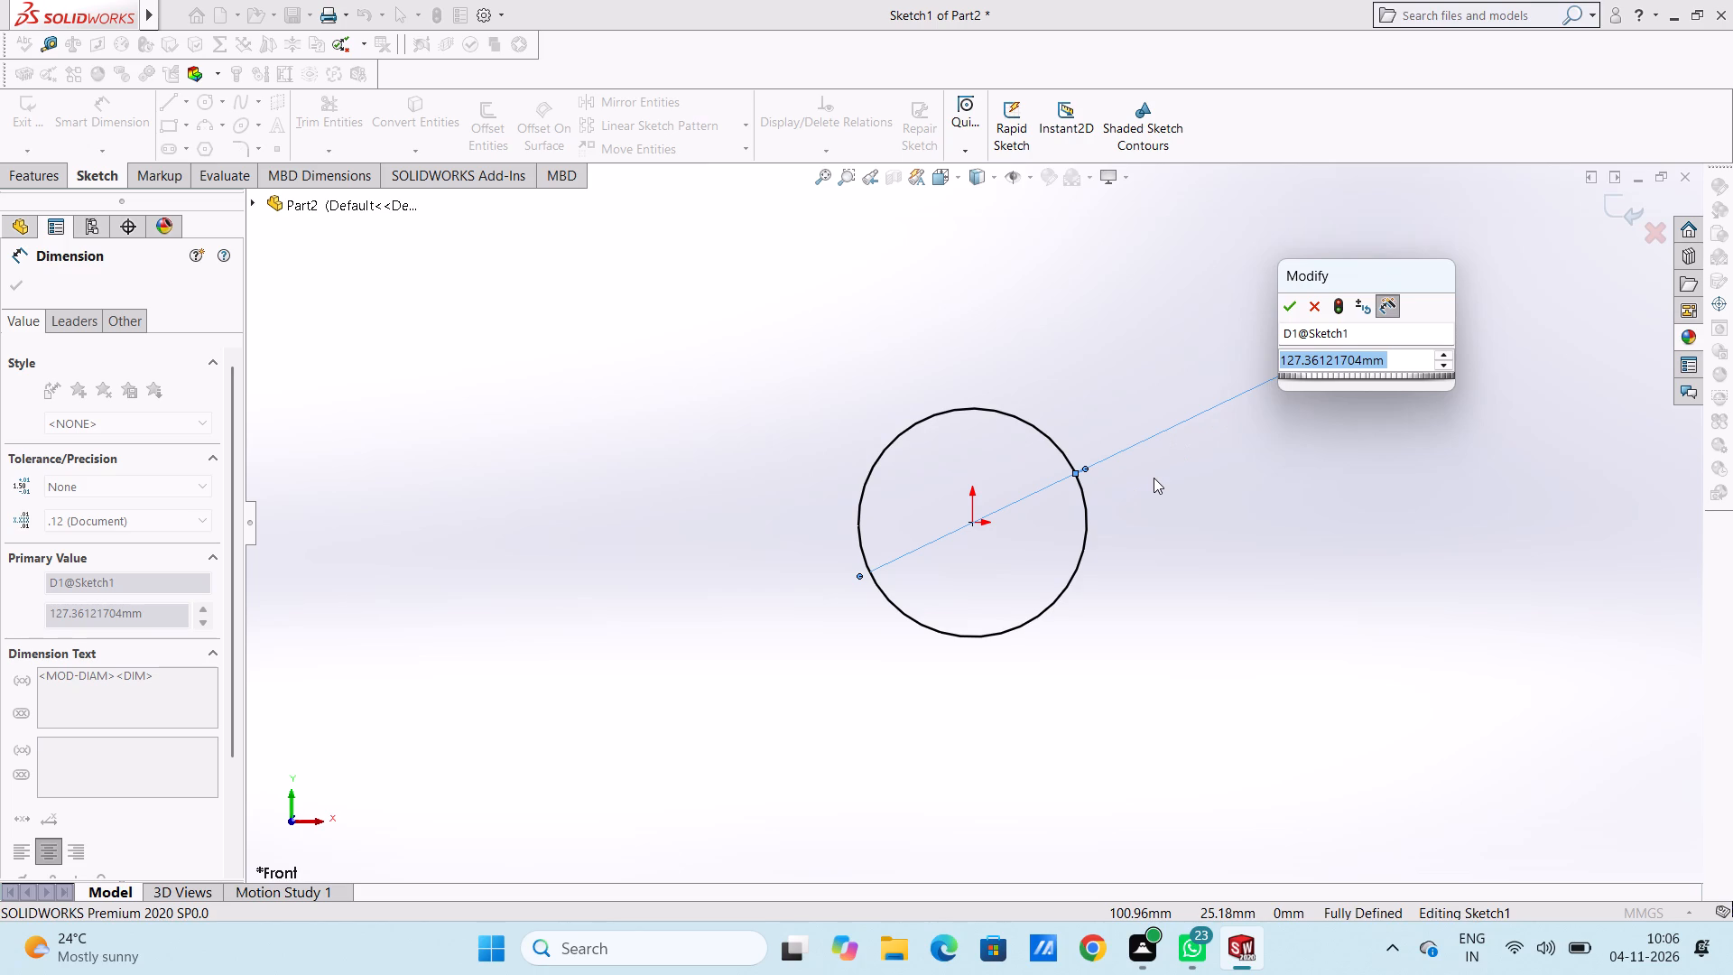
text(65.2)
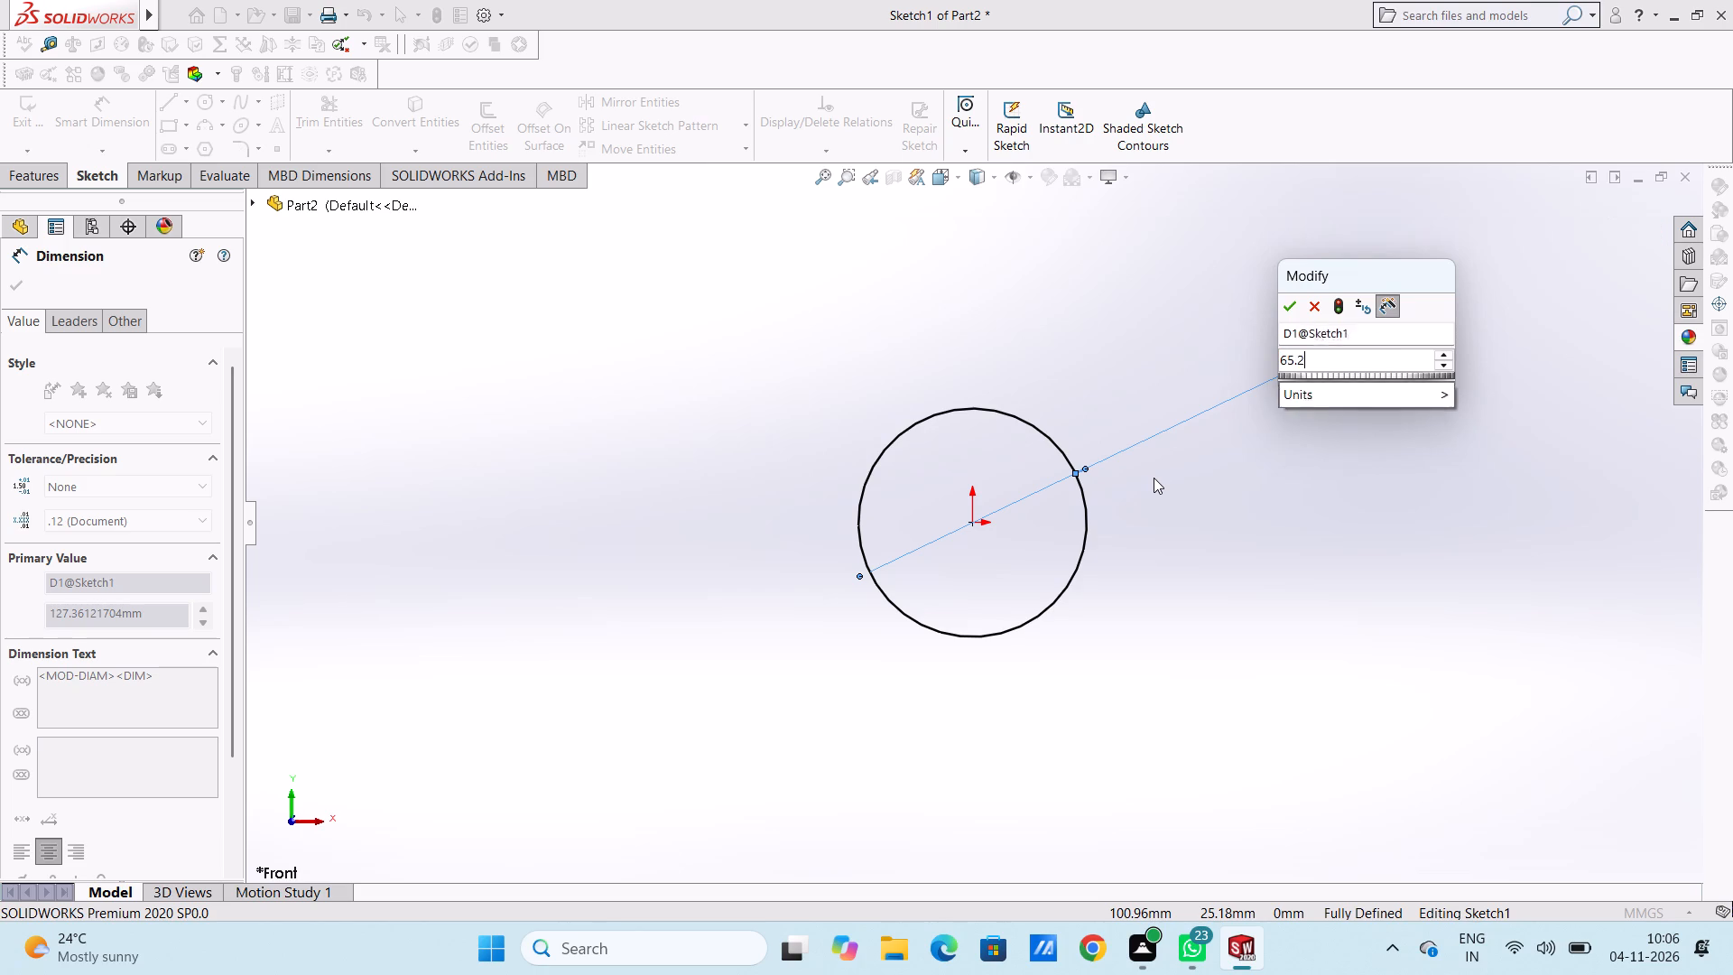
key(Return)
click(1031, 321)
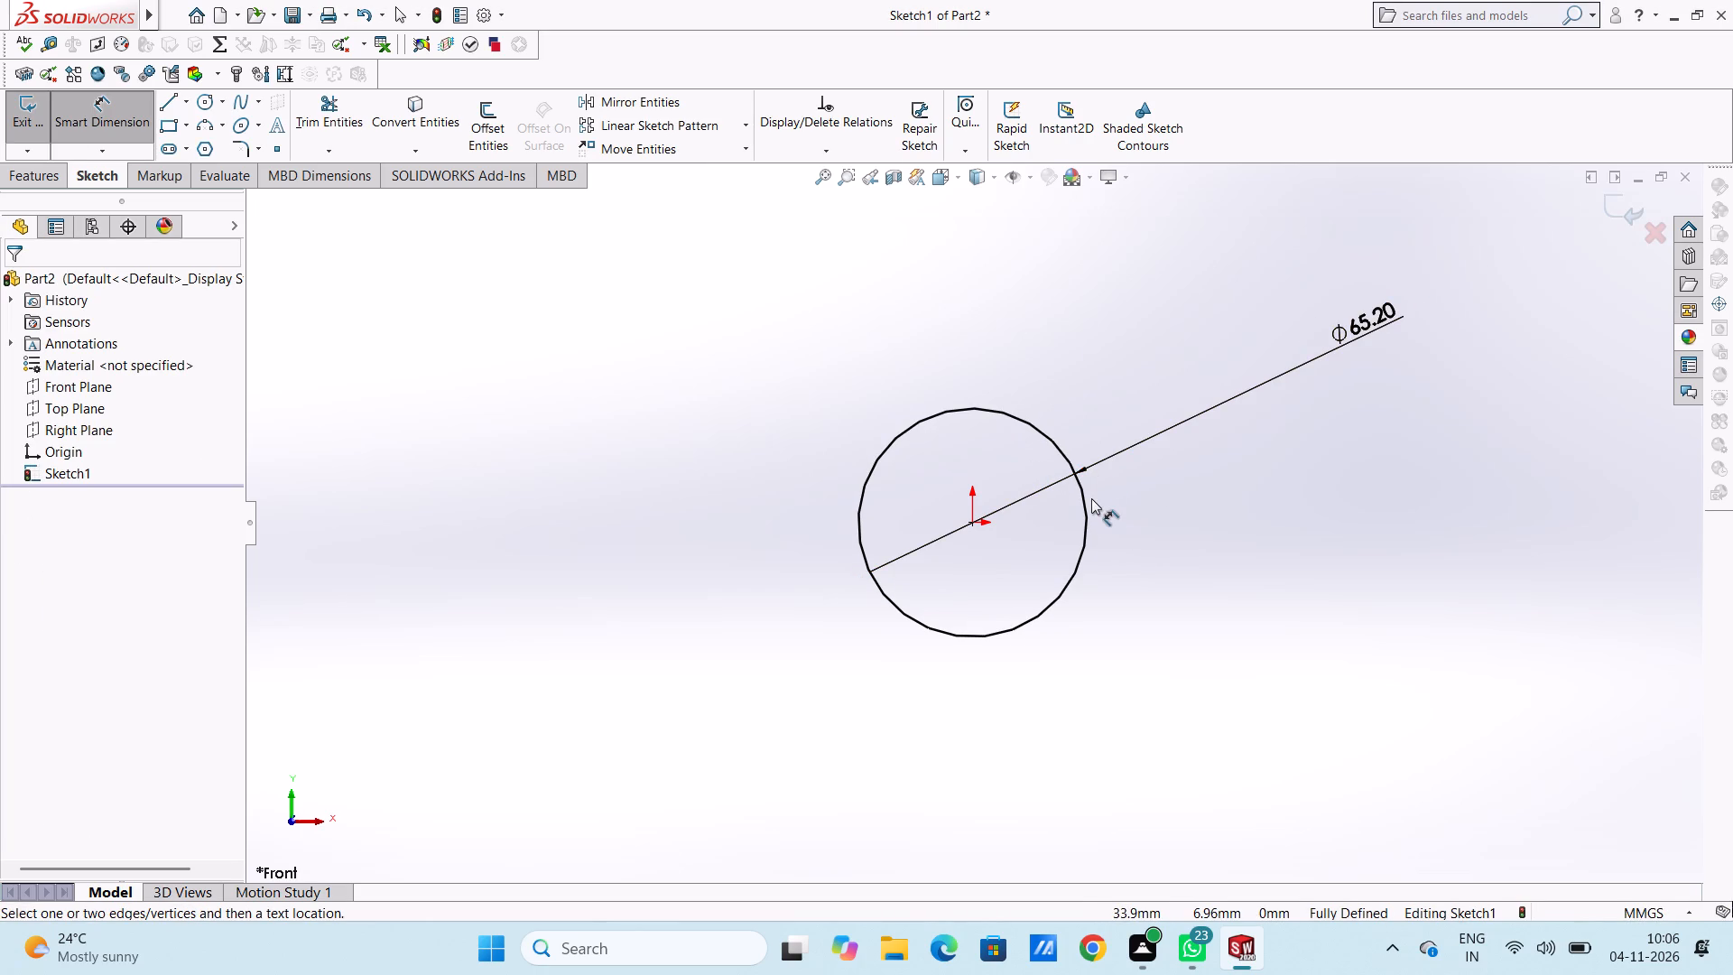
Sketch a second circle with a 26 mm radius inside the first one, centred on the origin.
scroll(1122, 546, down, 1)
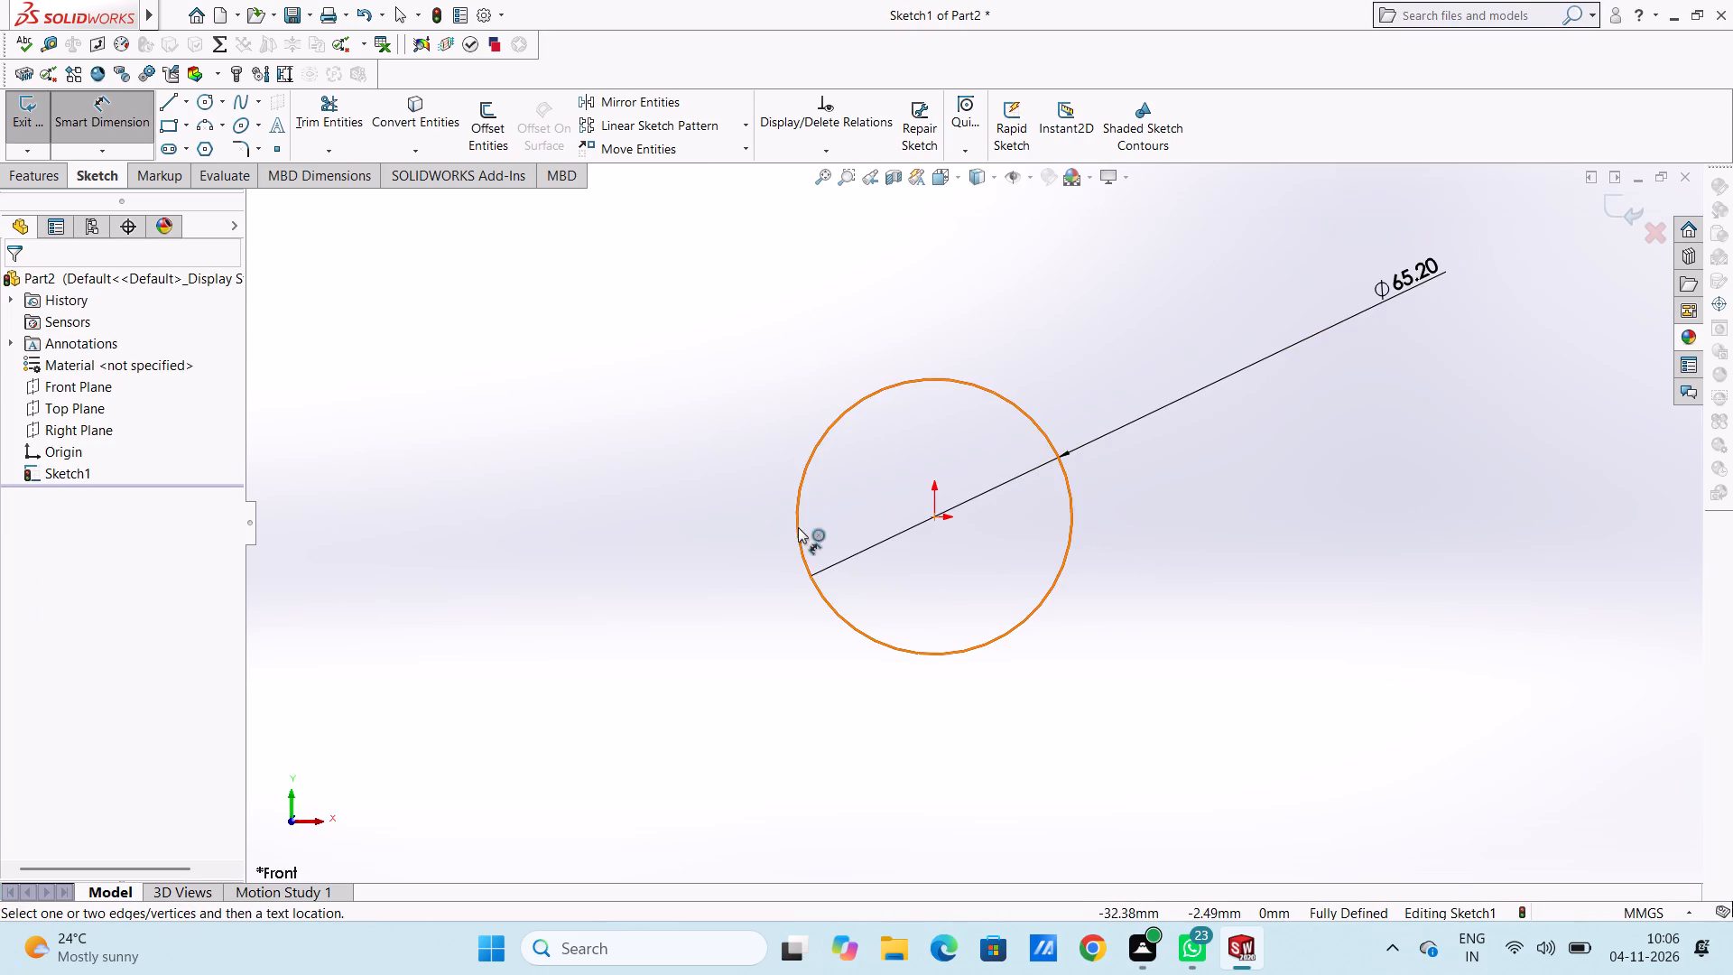
click(129, 125)
click(208, 105)
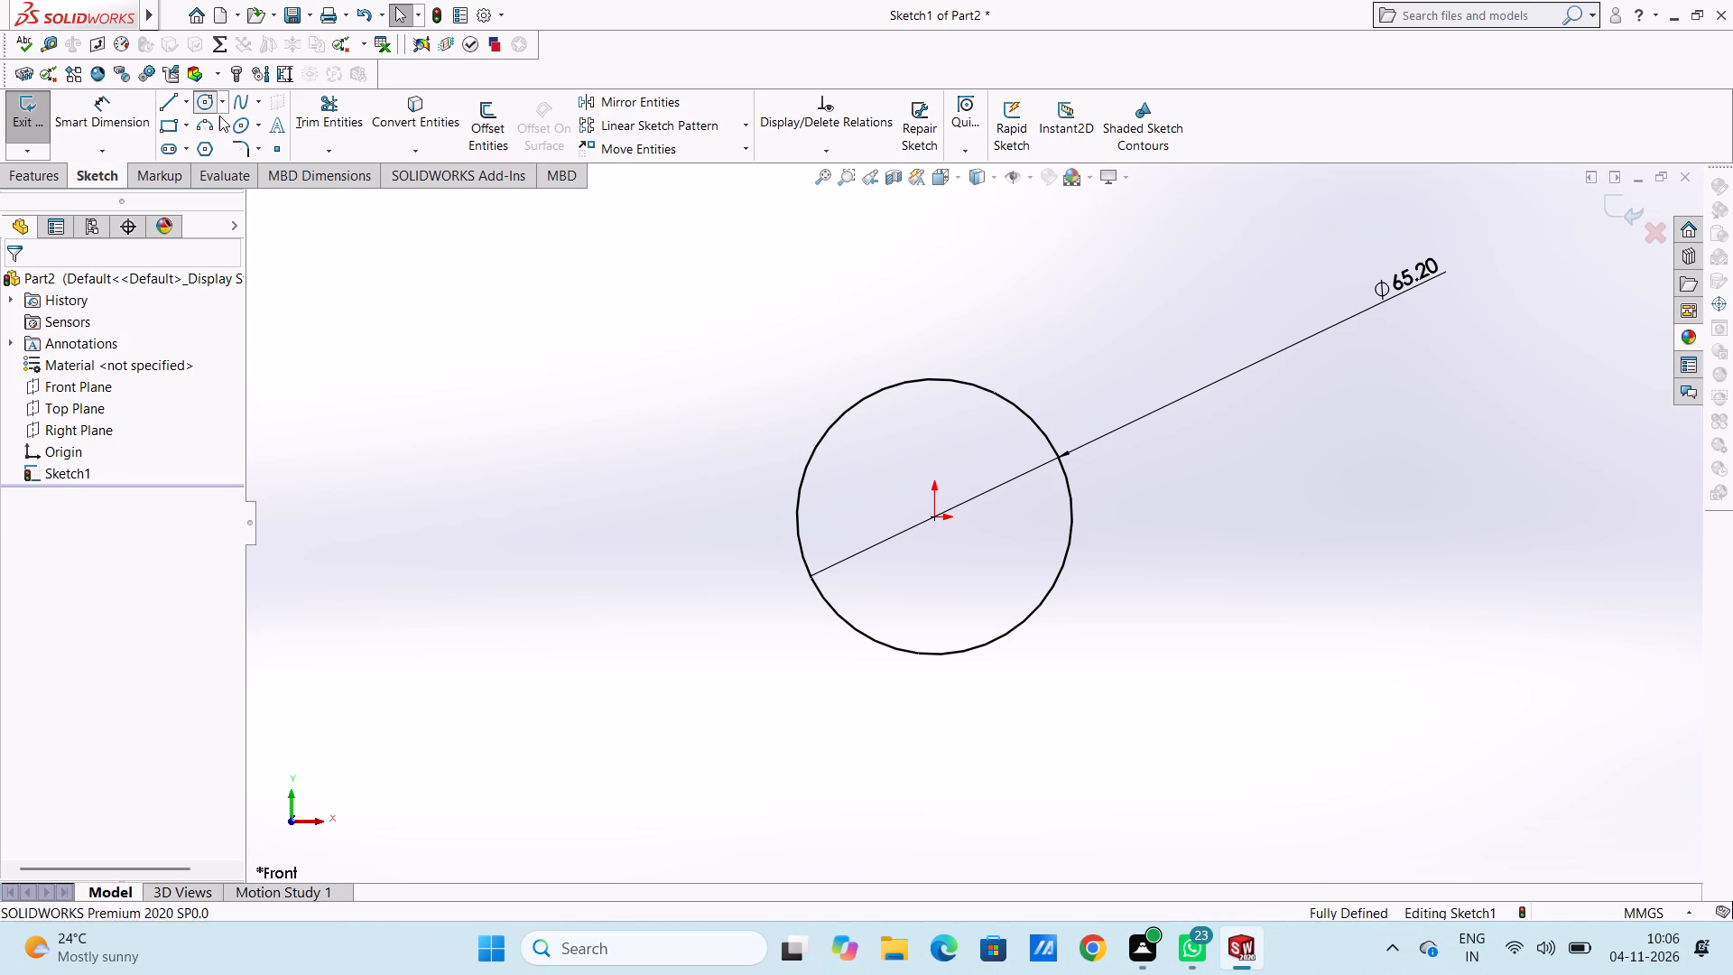
click(932, 516)
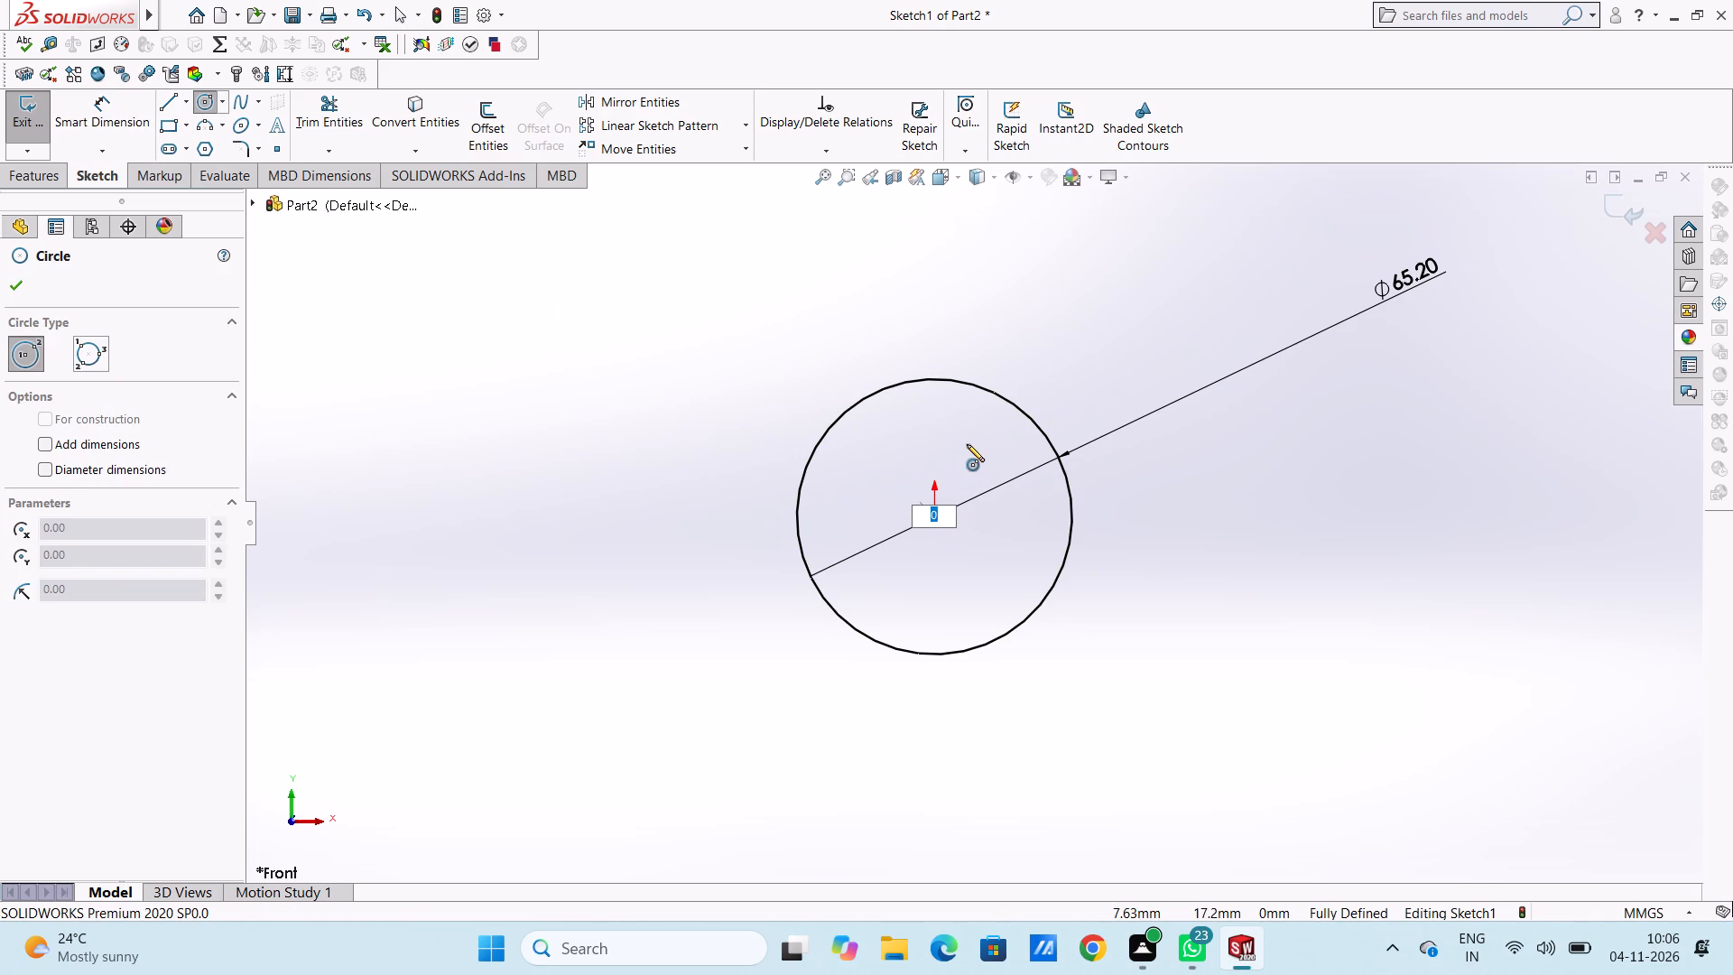
text(26)
key(Return)
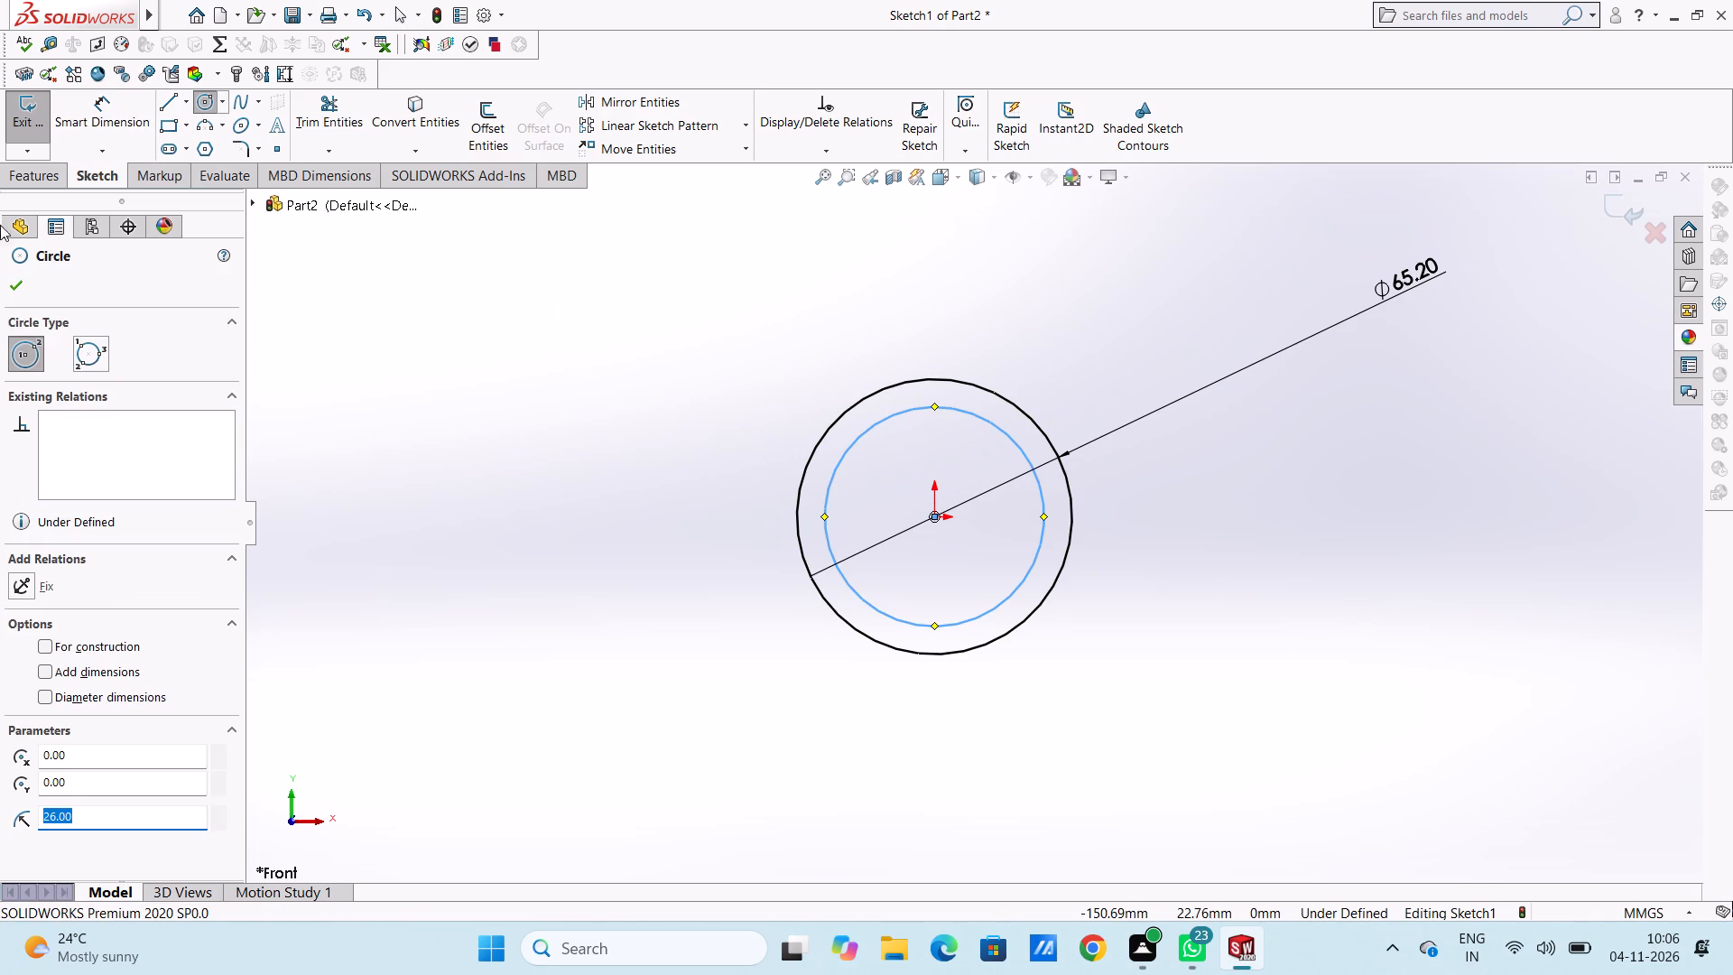
click(20, 295)
click(223, 371)
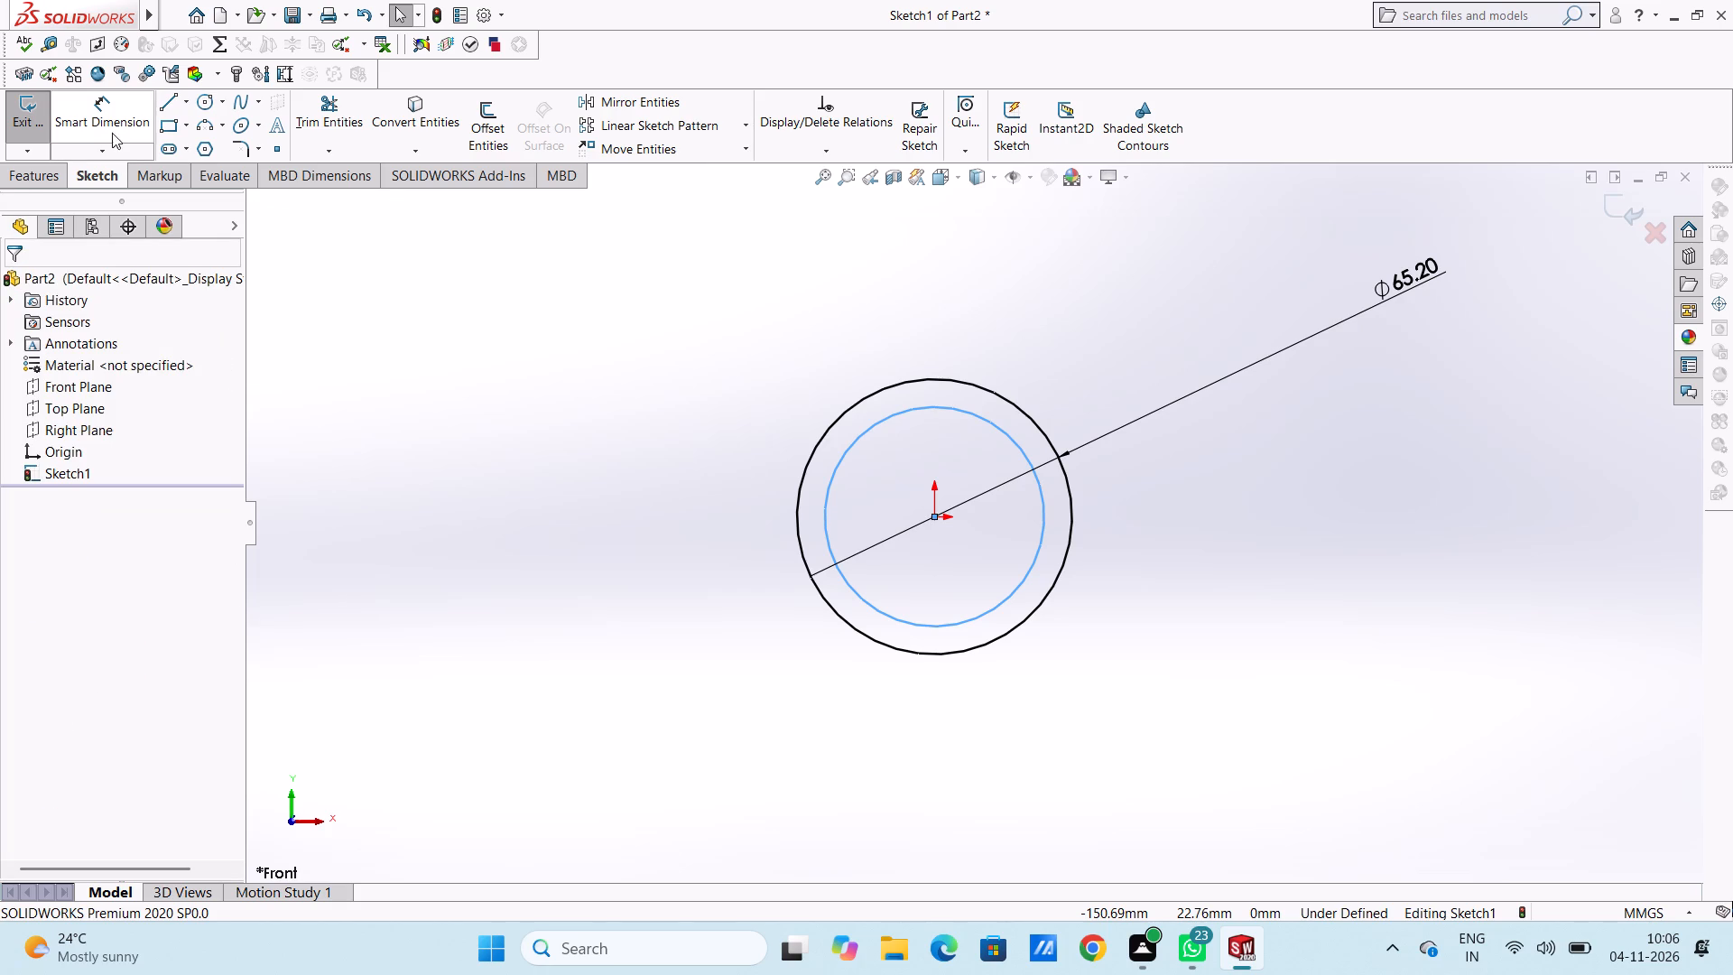
Add a diameter dimension to the inner circle, placing its text outside both circles.
click(109, 122)
click(857, 441)
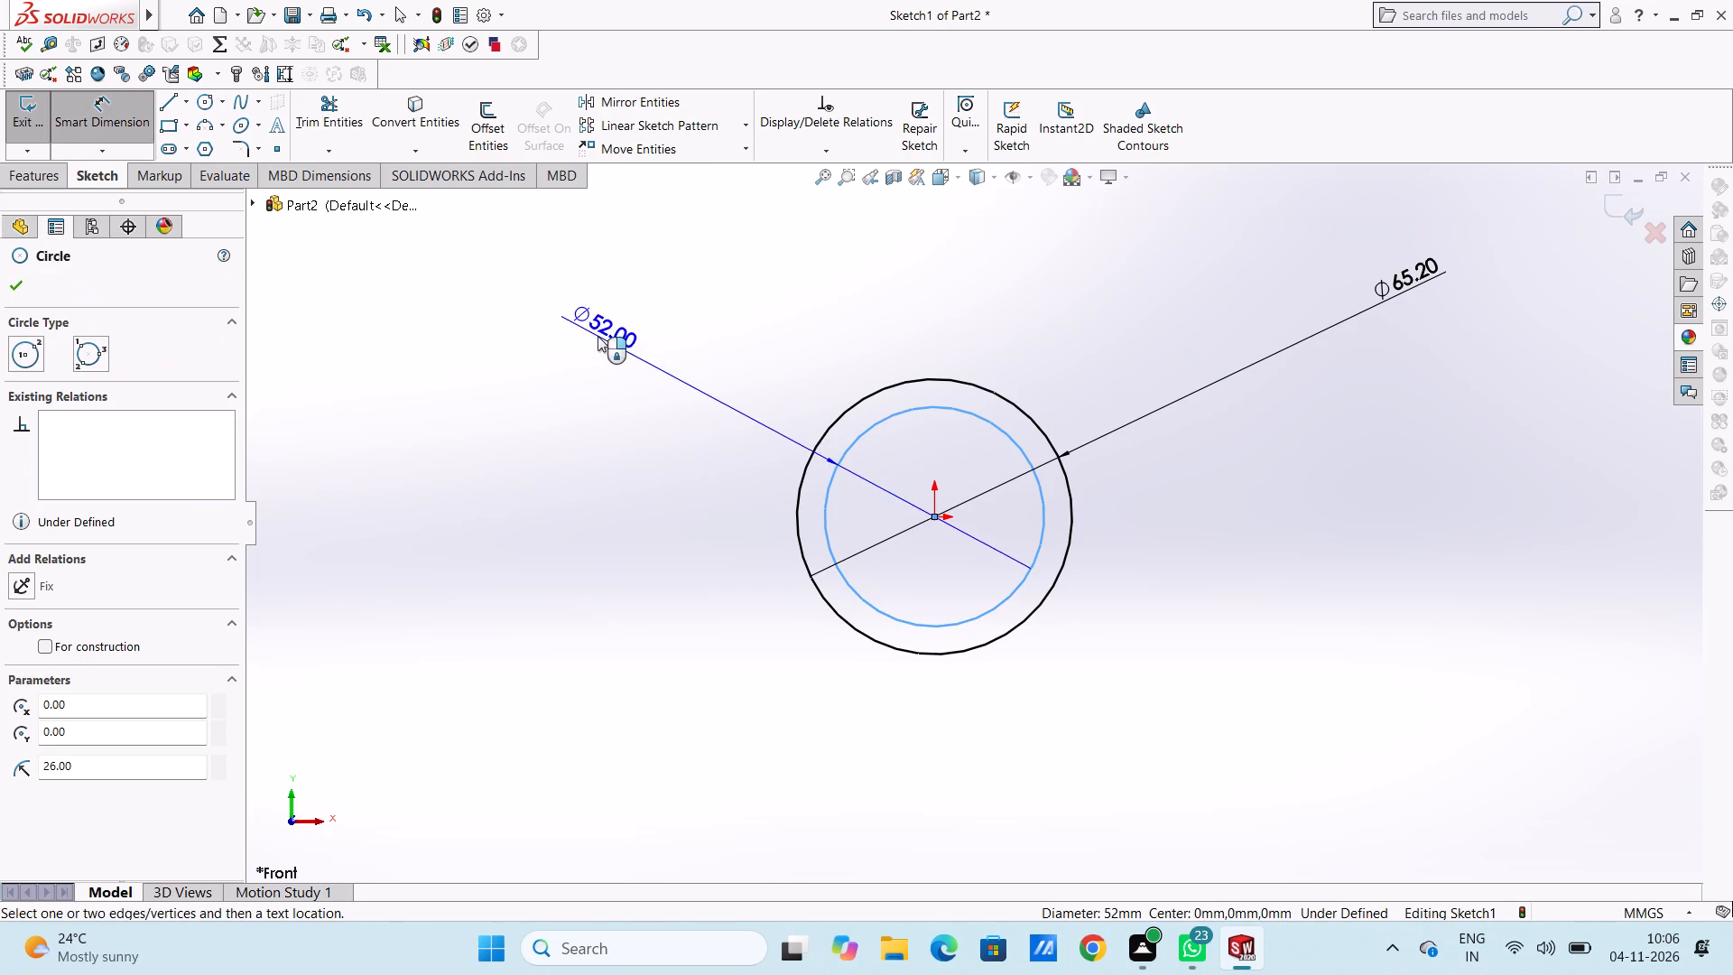
click(598, 270)
click(516, 243)
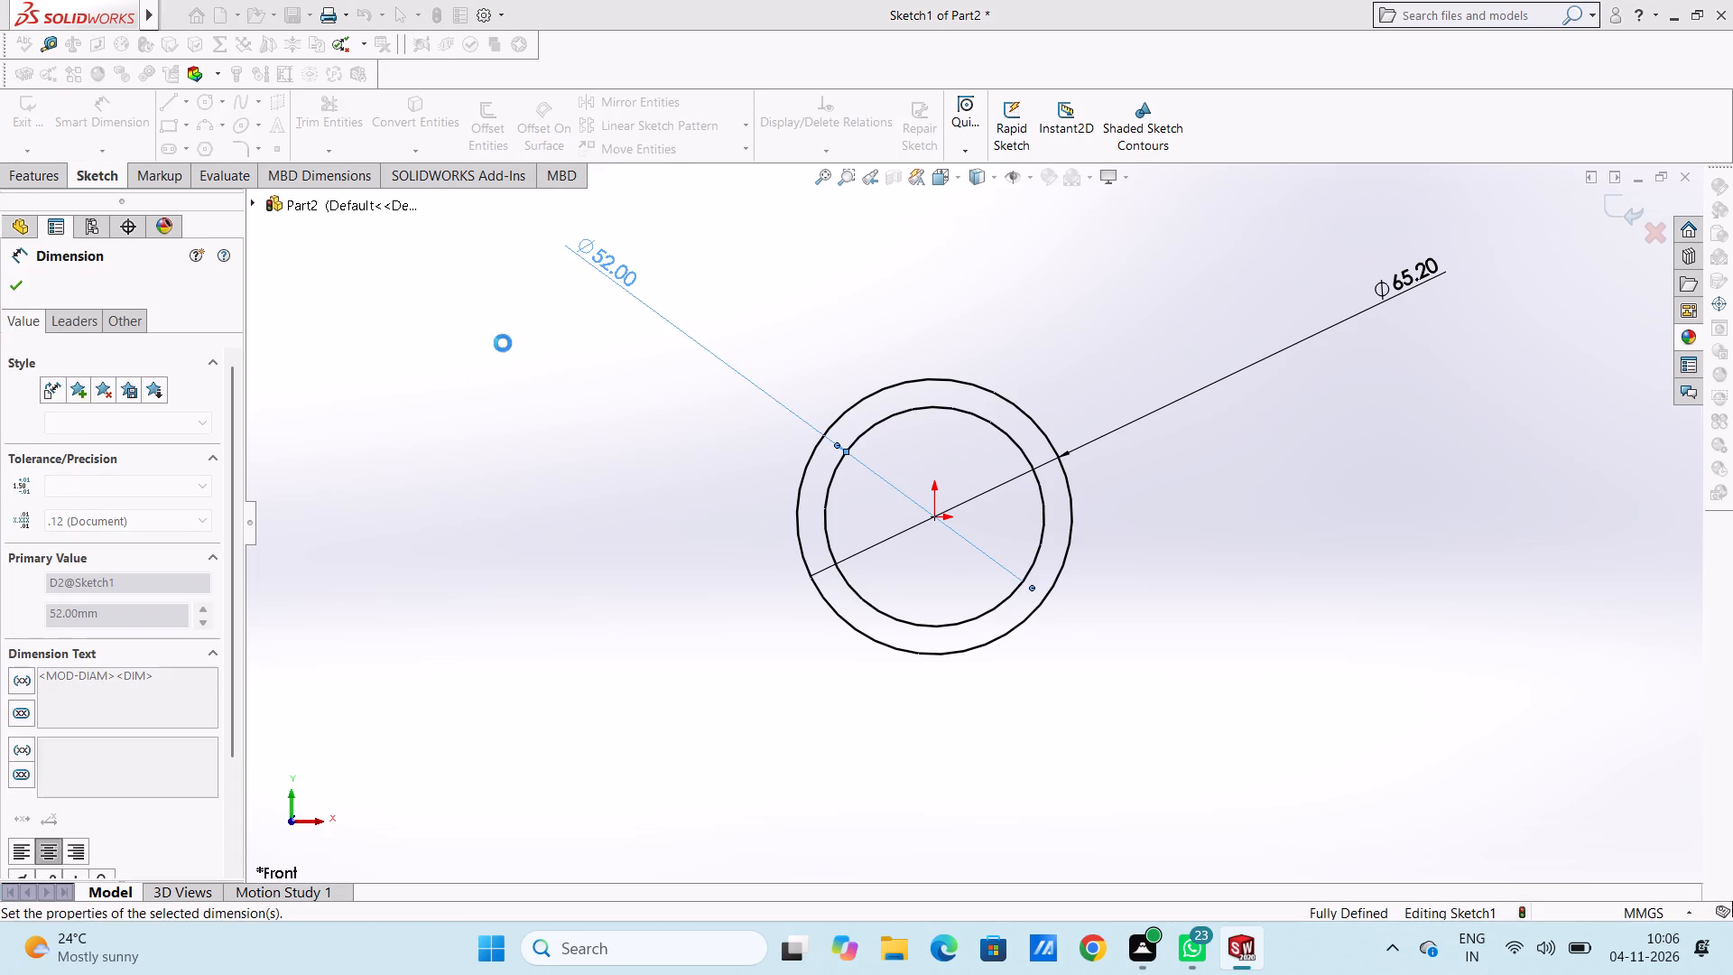
click(503, 343)
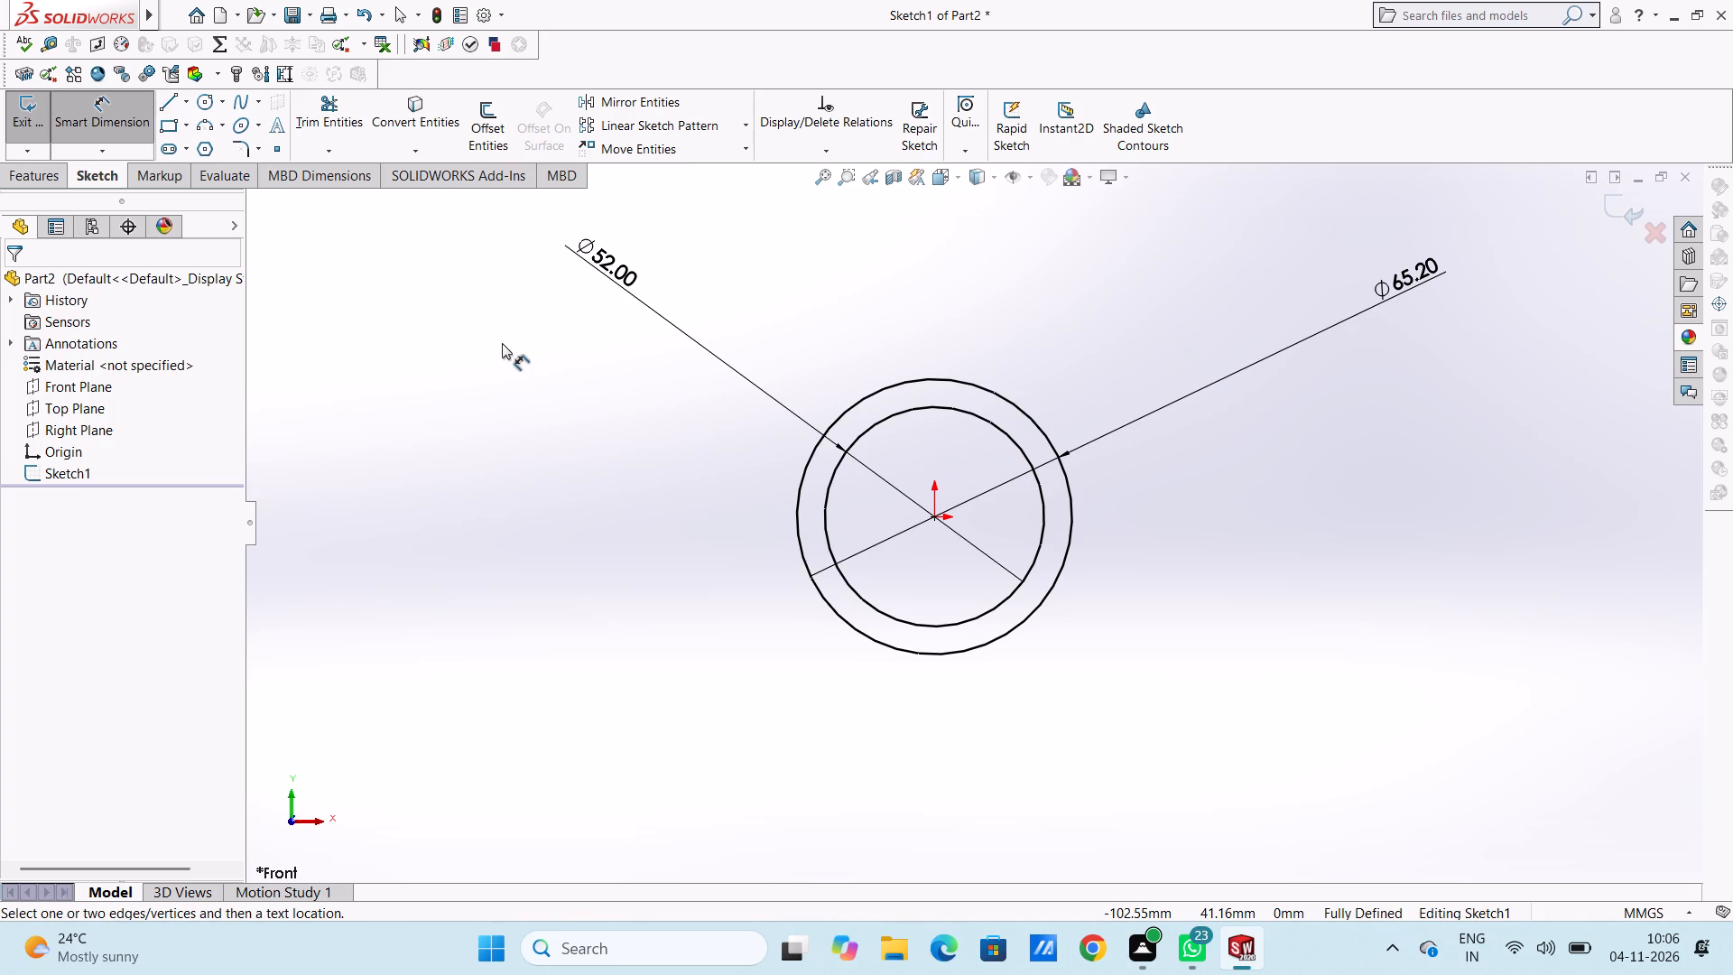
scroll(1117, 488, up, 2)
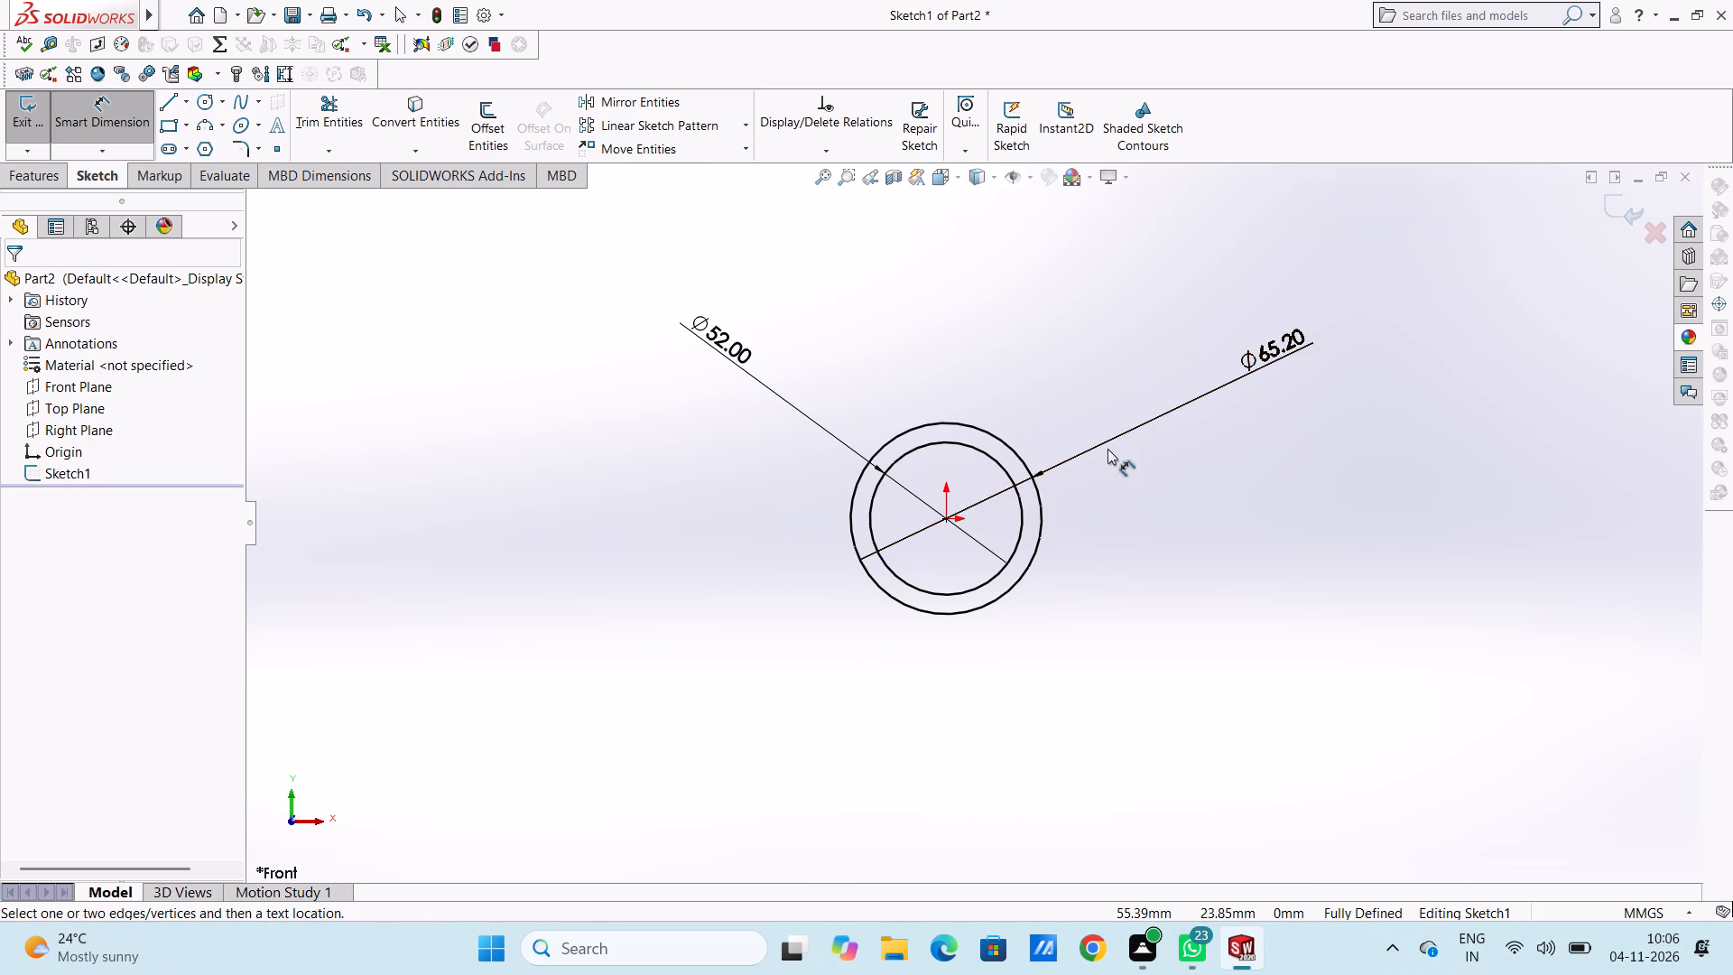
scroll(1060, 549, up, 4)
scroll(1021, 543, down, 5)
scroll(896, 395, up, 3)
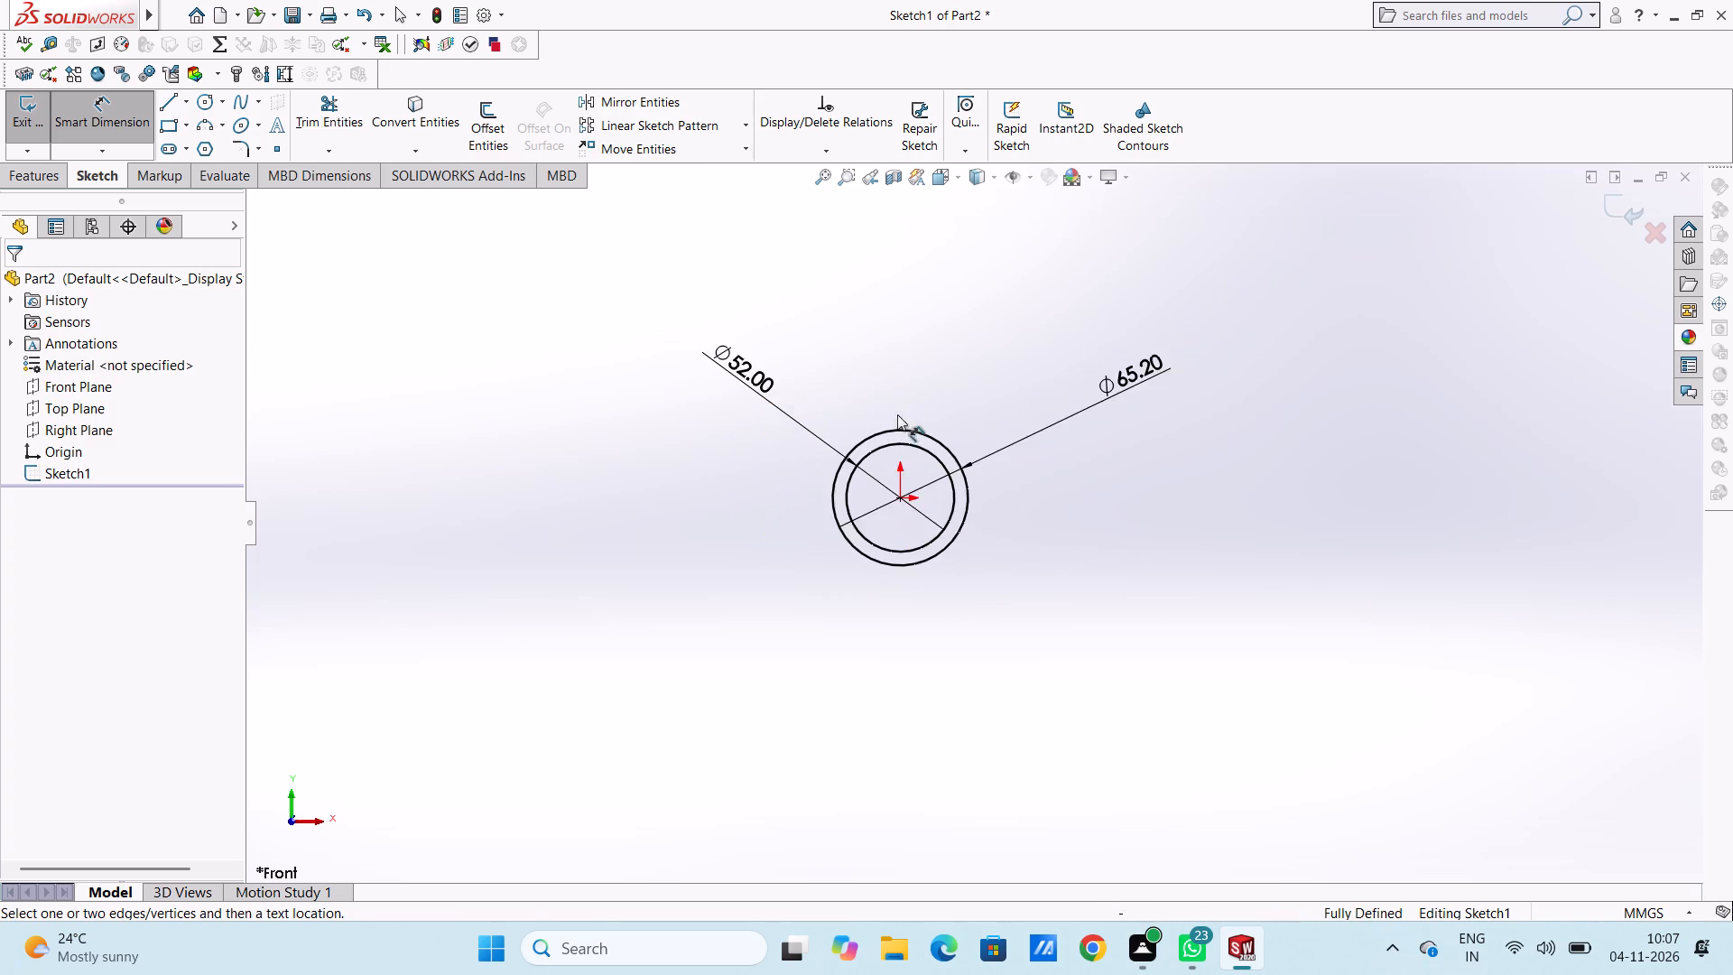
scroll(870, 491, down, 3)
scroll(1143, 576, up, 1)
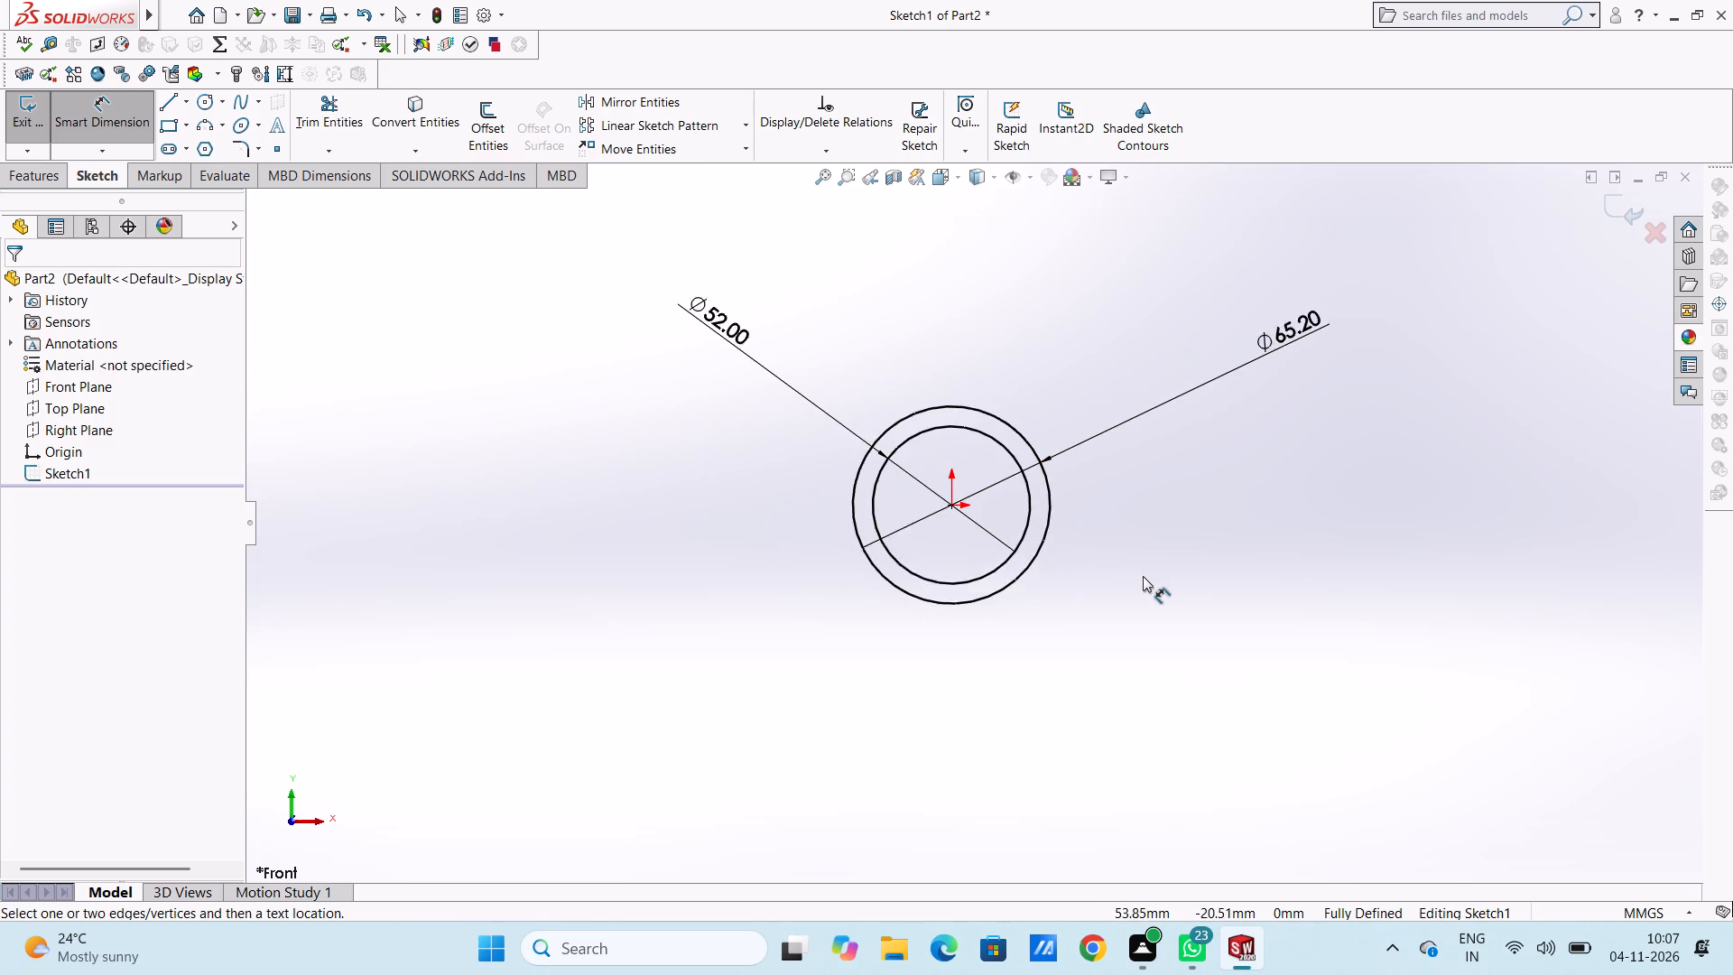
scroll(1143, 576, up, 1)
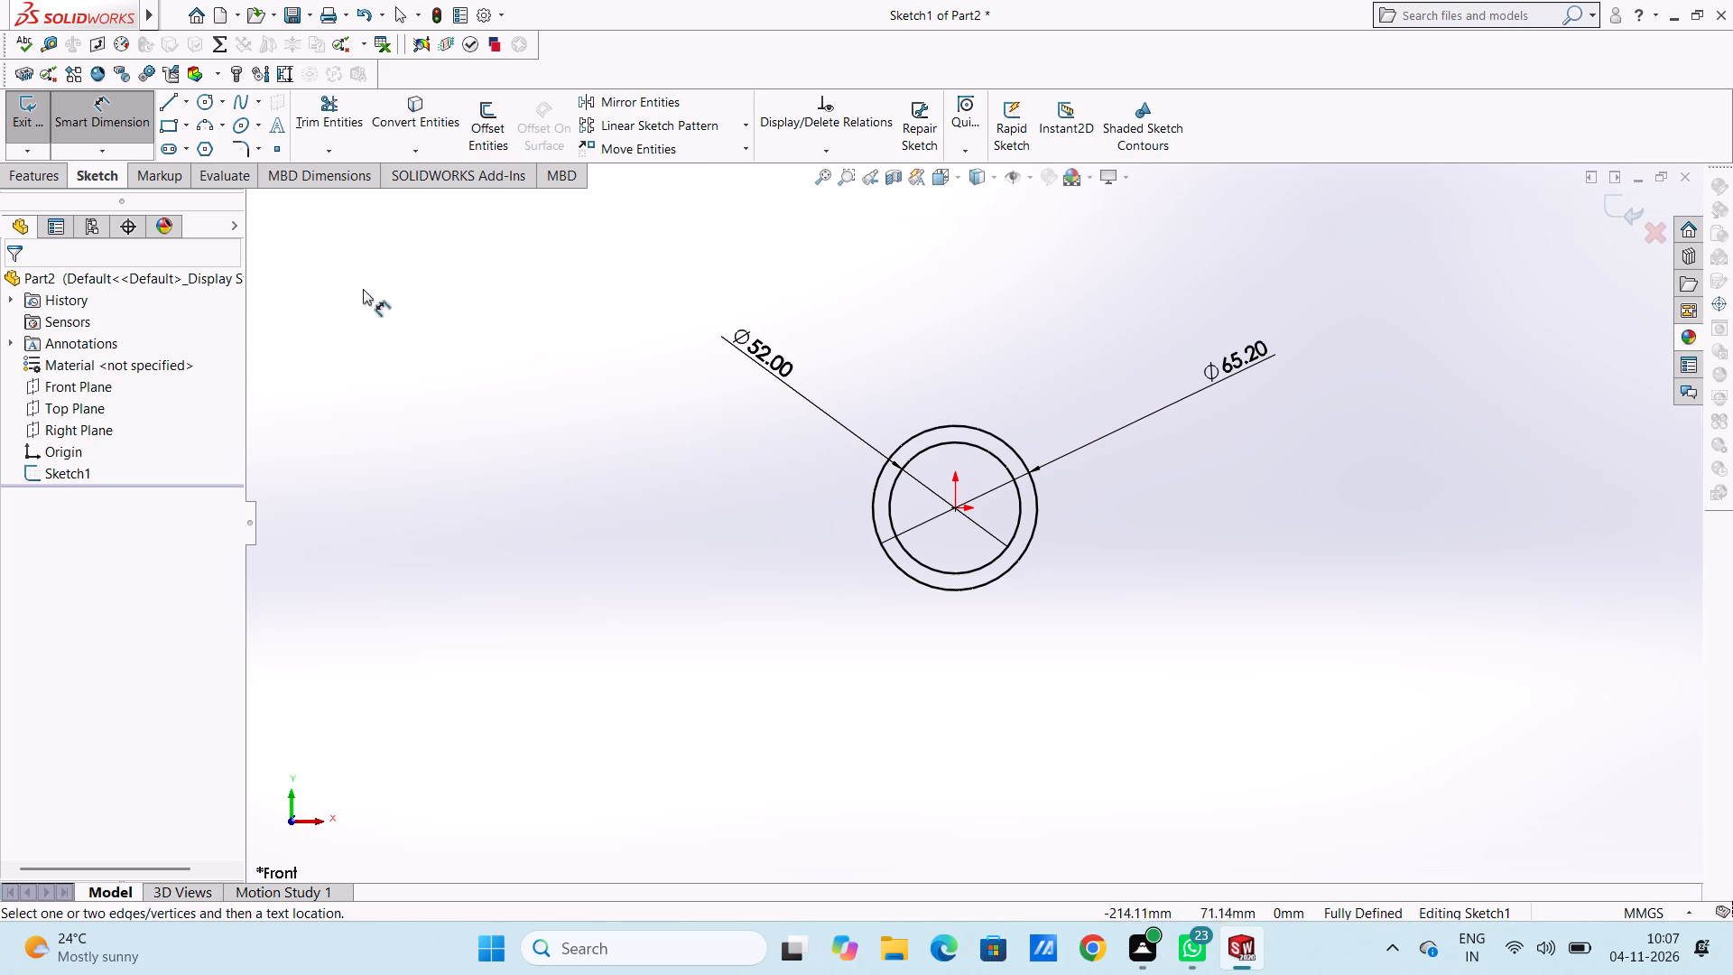
Draw a vertical line from the origin up to the topmost point of the outer circle.
click(107, 119)
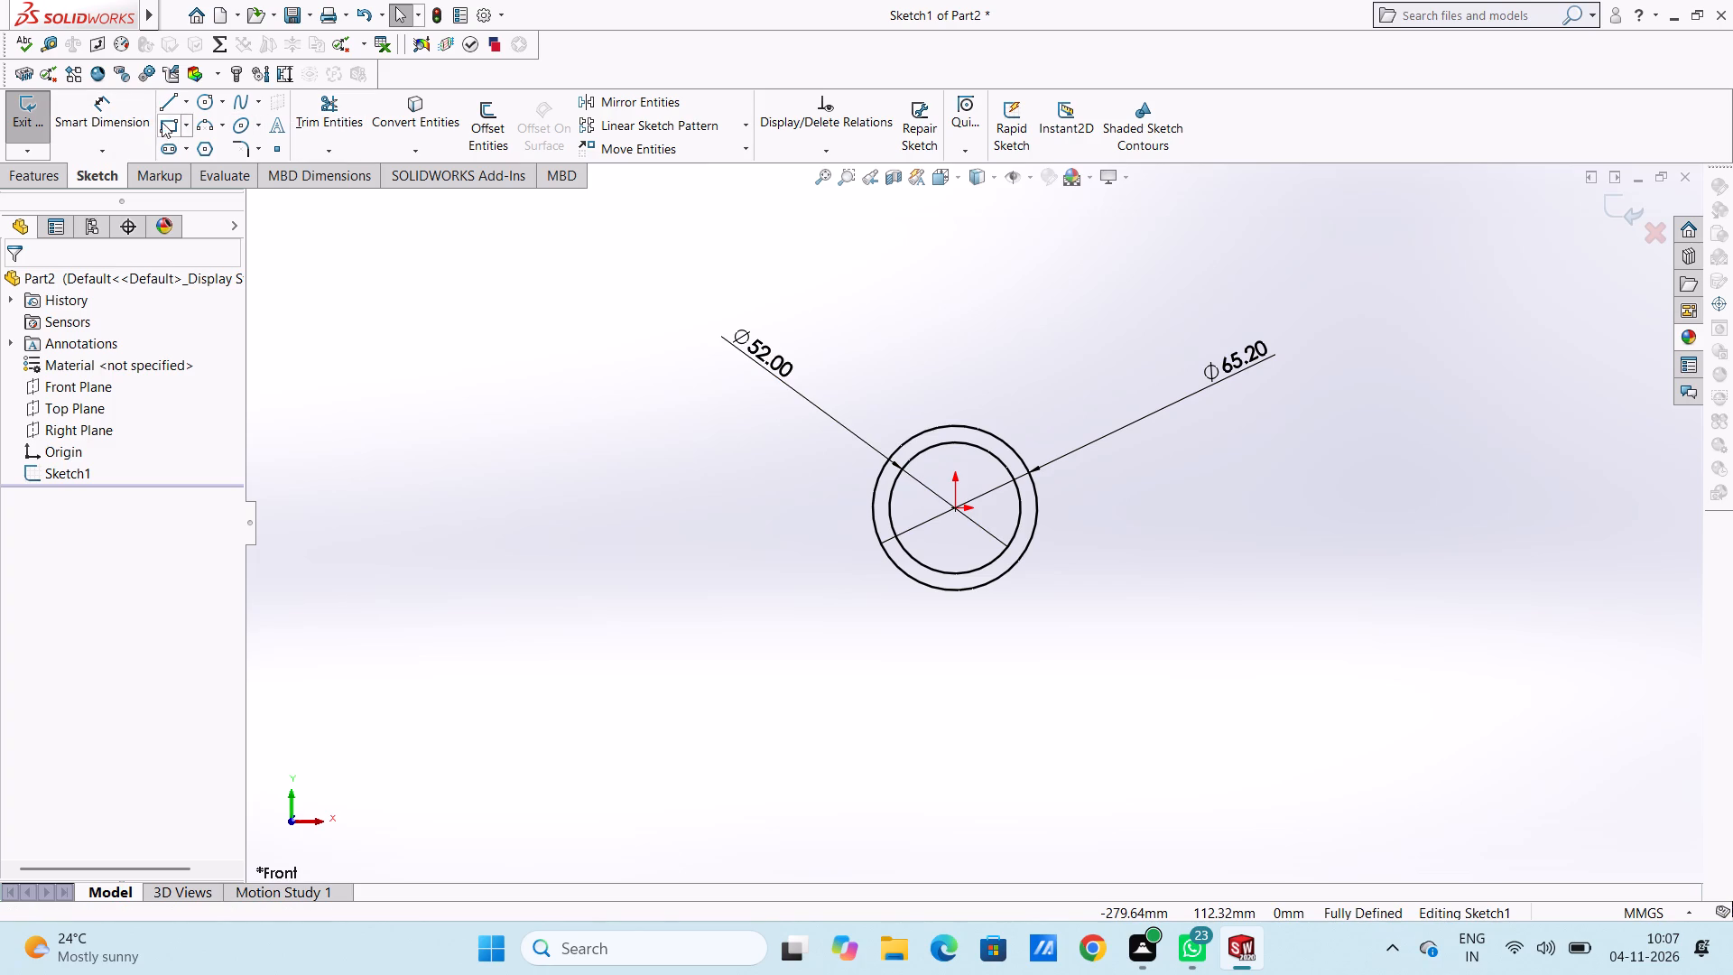
click(171, 103)
scroll(1067, 458, down, 3)
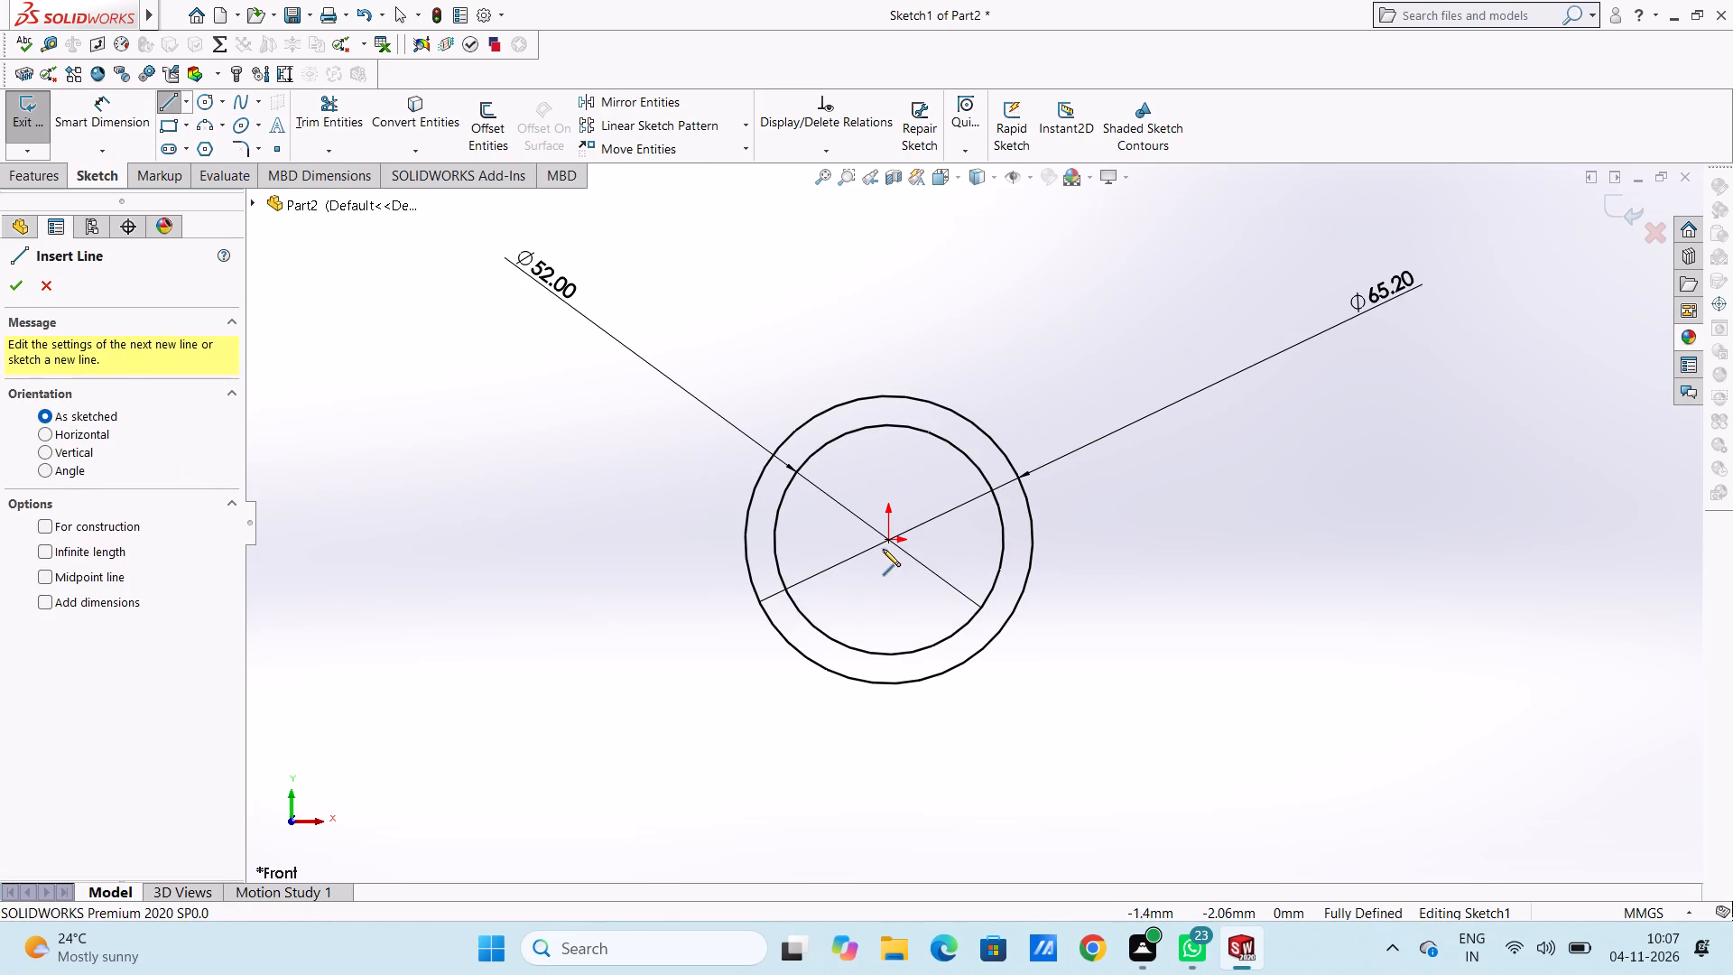
click(888, 542)
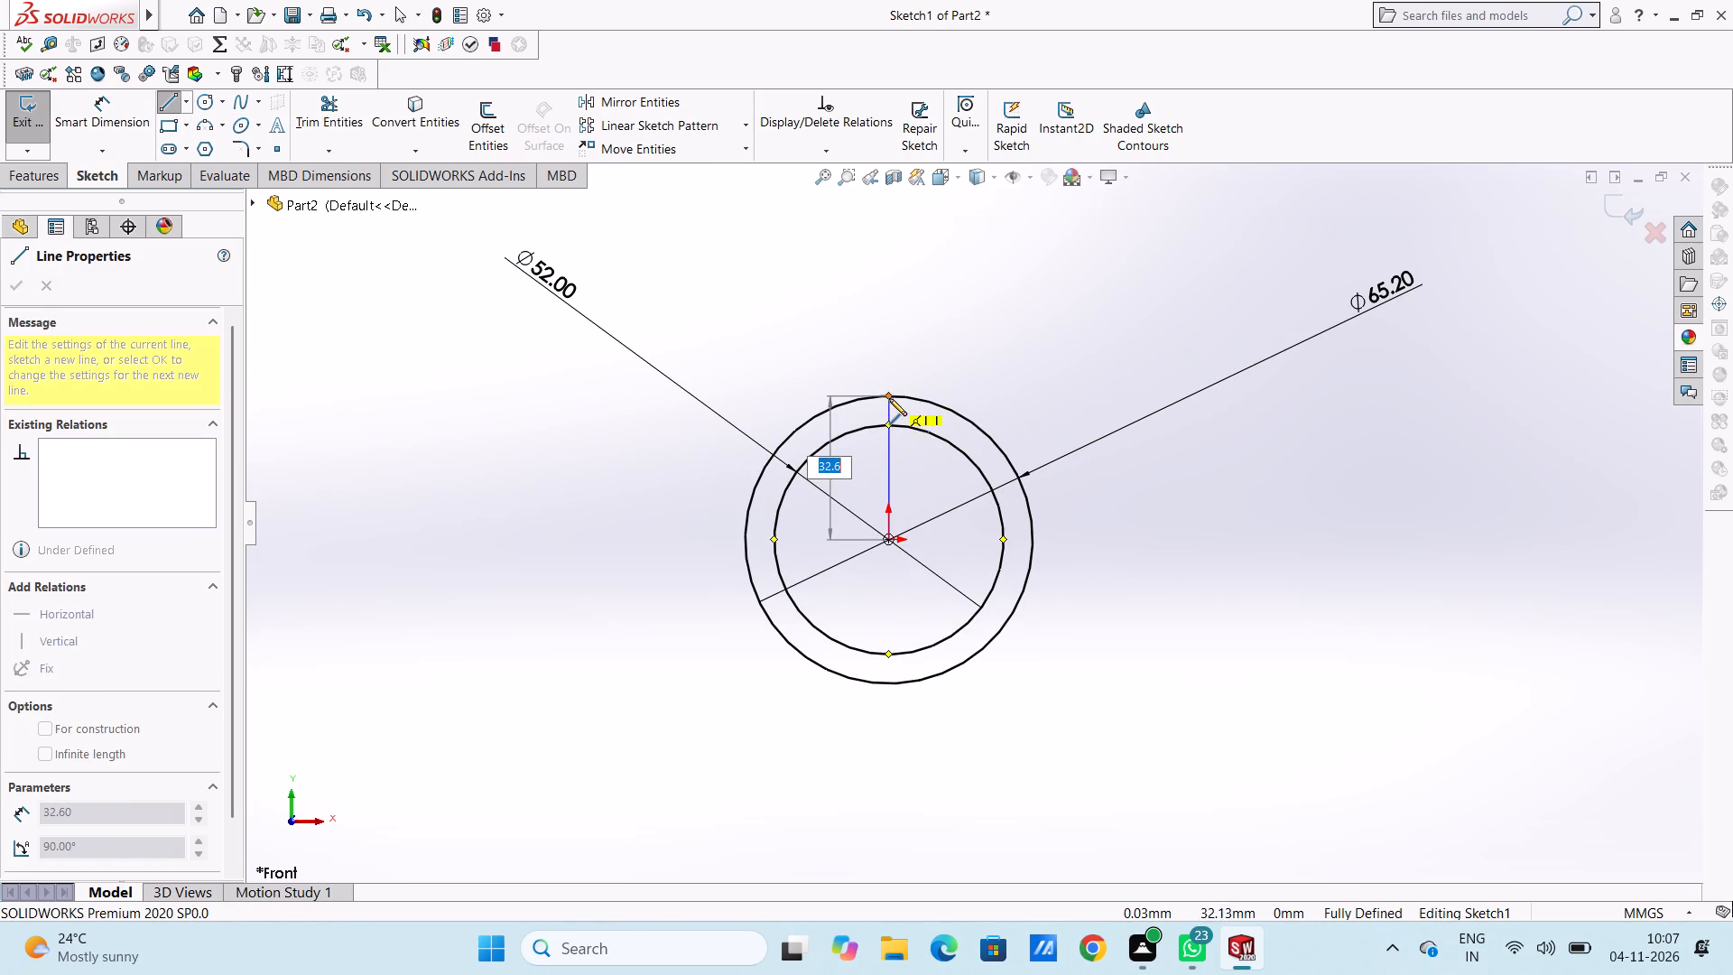
click(889, 395)
right_click(1071, 262)
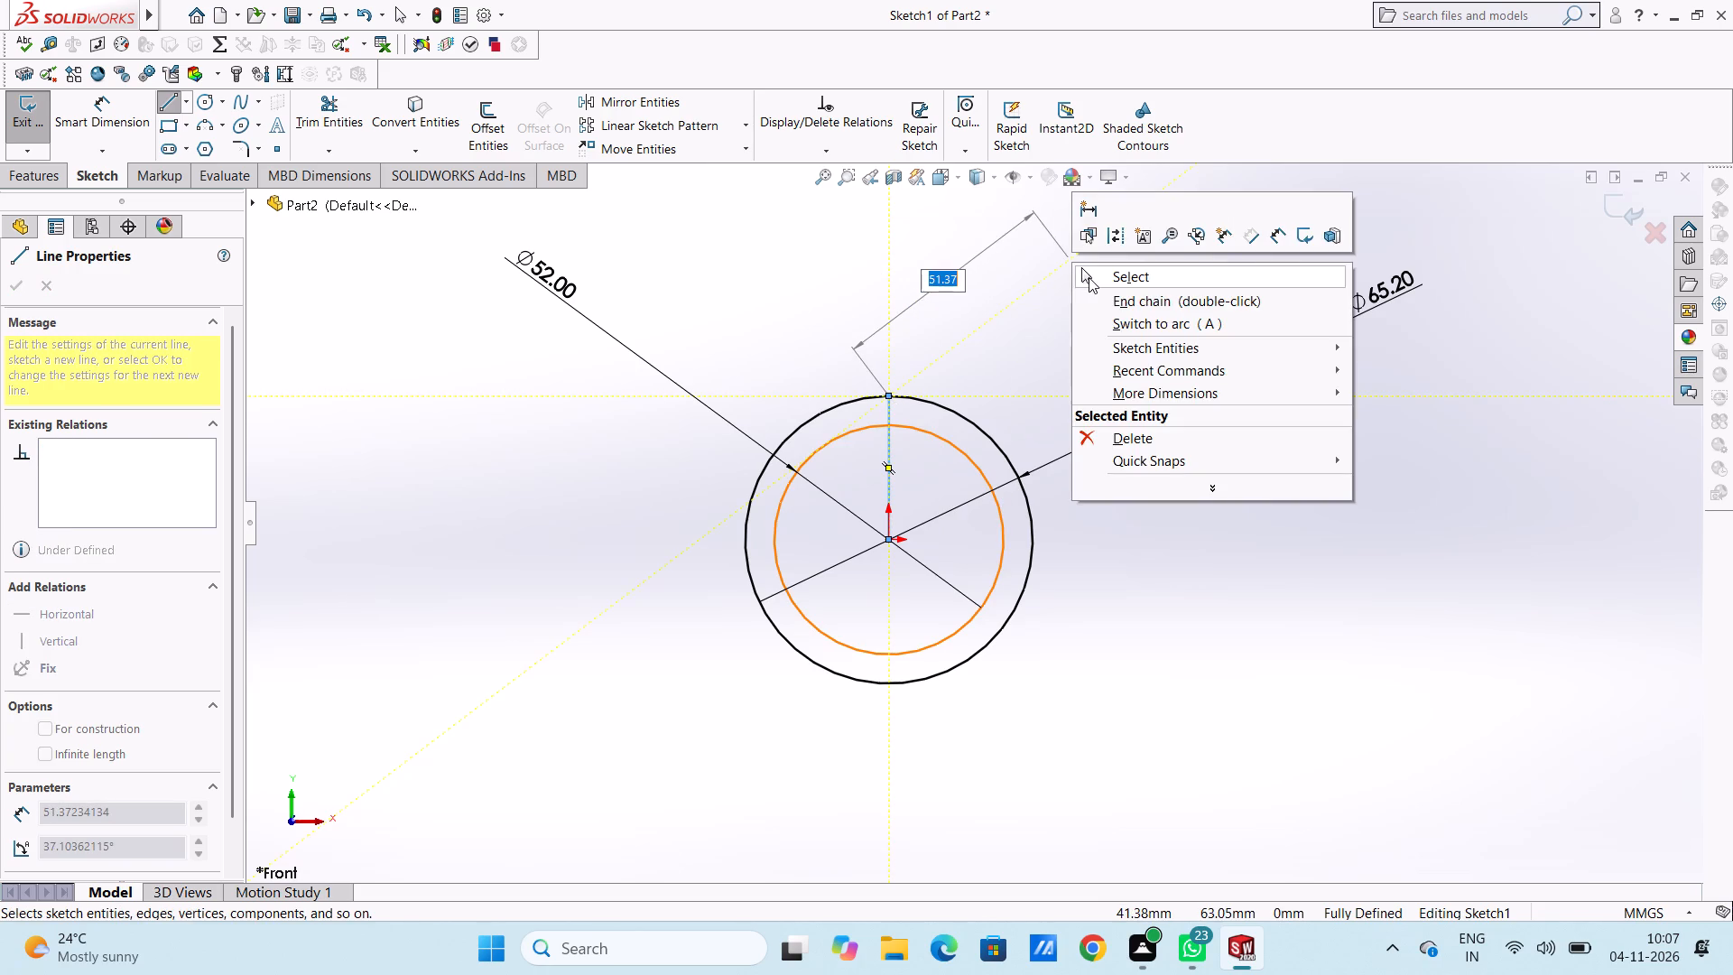
click(1089, 277)
click(1062, 303)
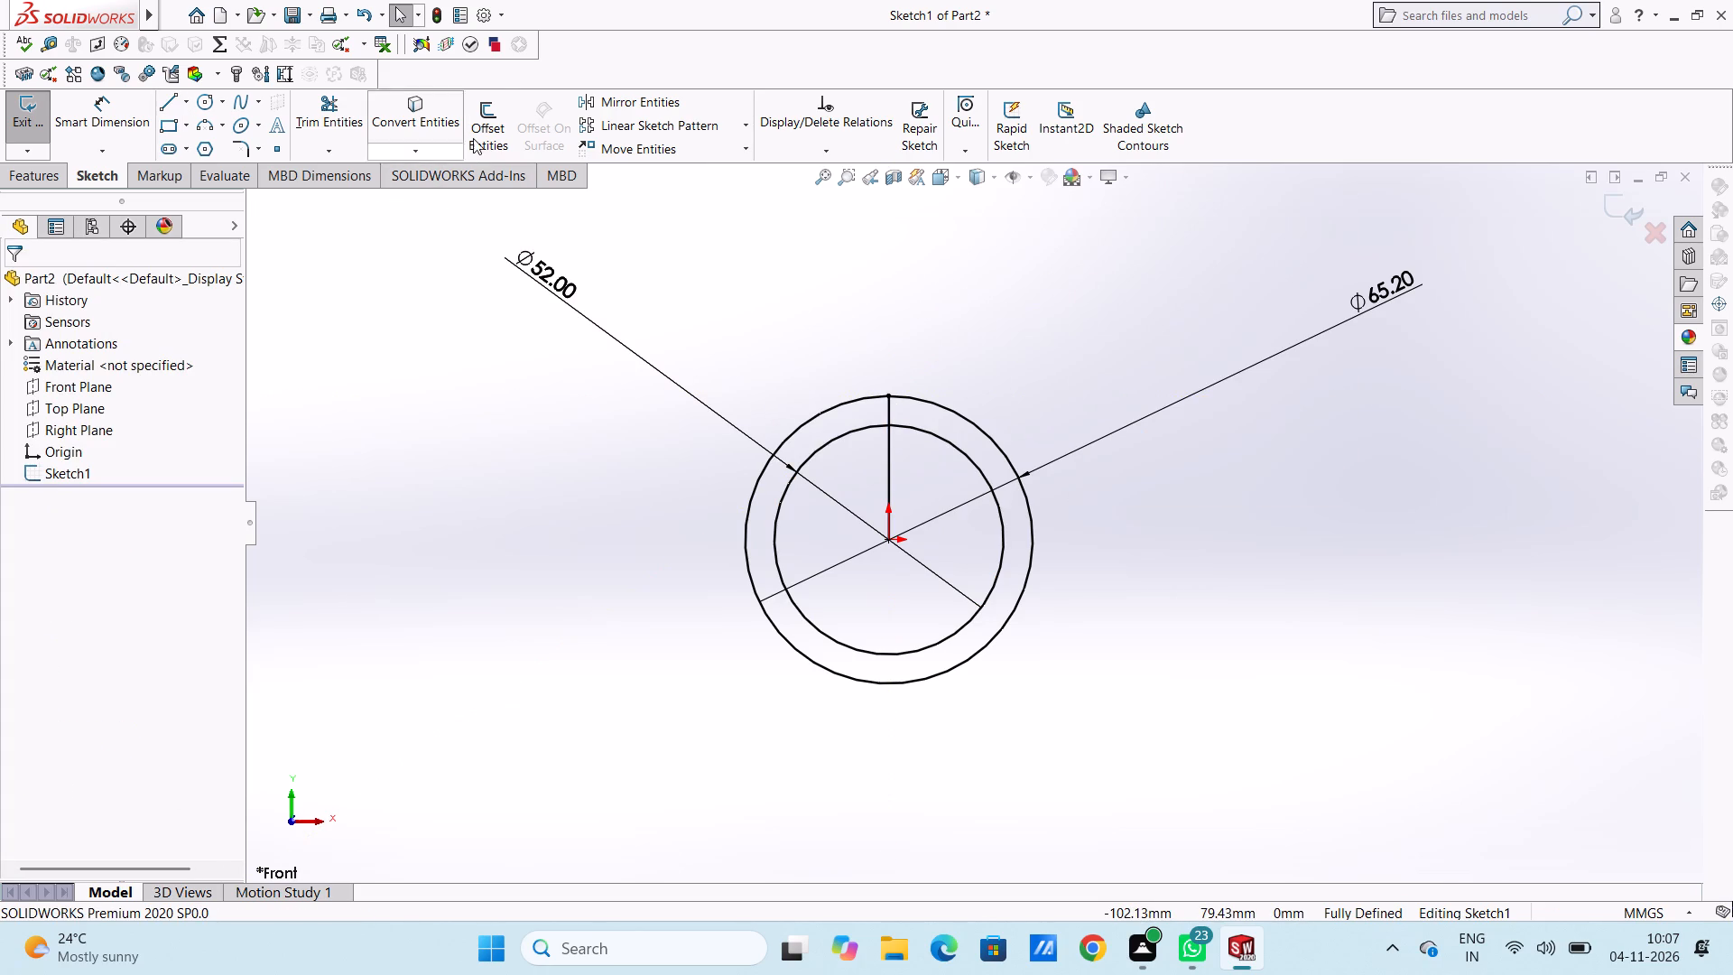
Offset the vertical line bi-directionally by 1.5/2 (0.75 mm) on each side, with dimensions added.
click(489, 106)
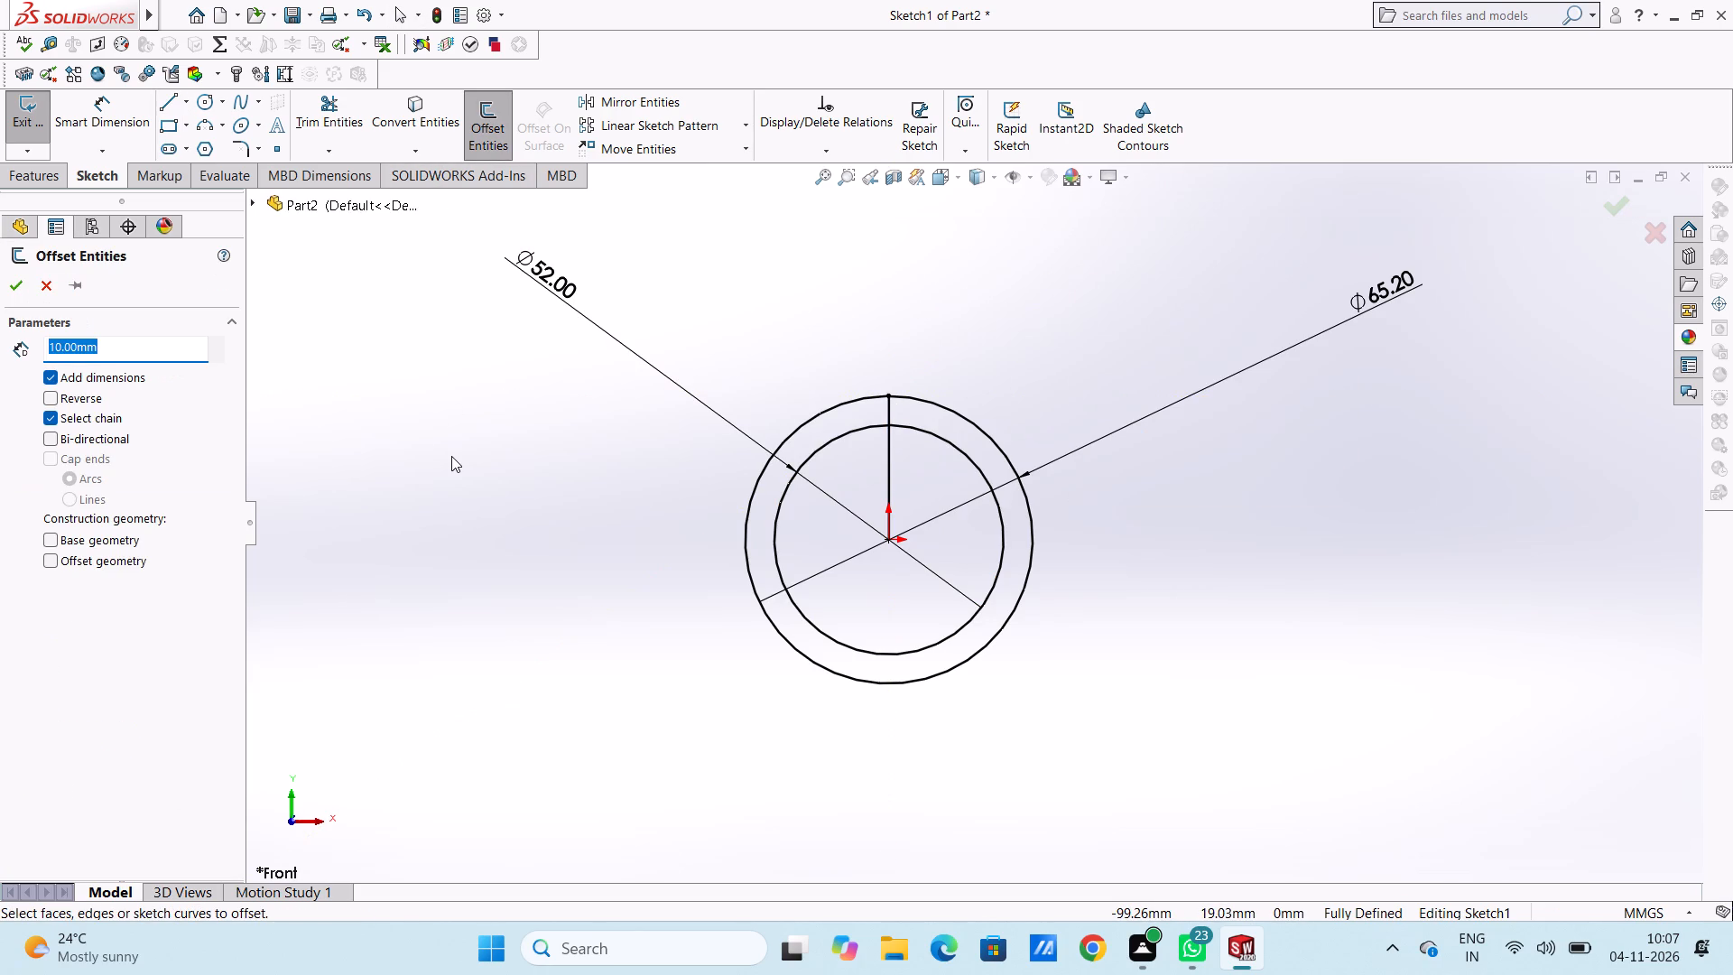
text(1.5)
key(comma)
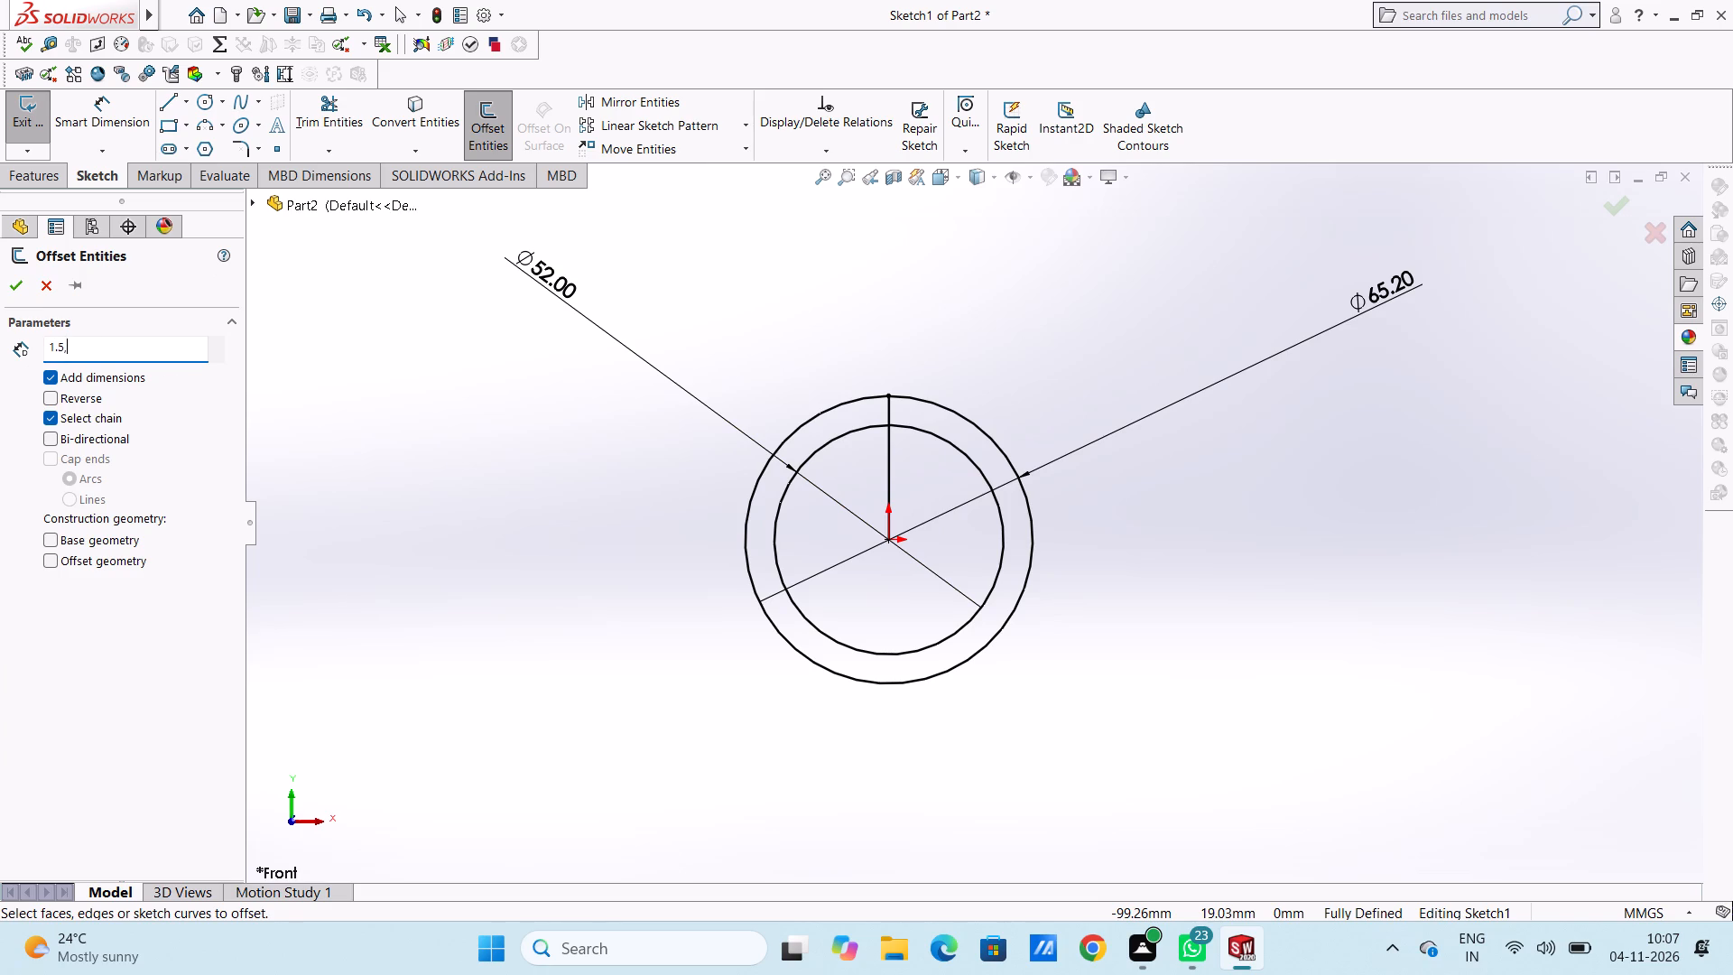
key(BackSpace)
key(slash)
key(2)
key(Return)
click(884, 464)
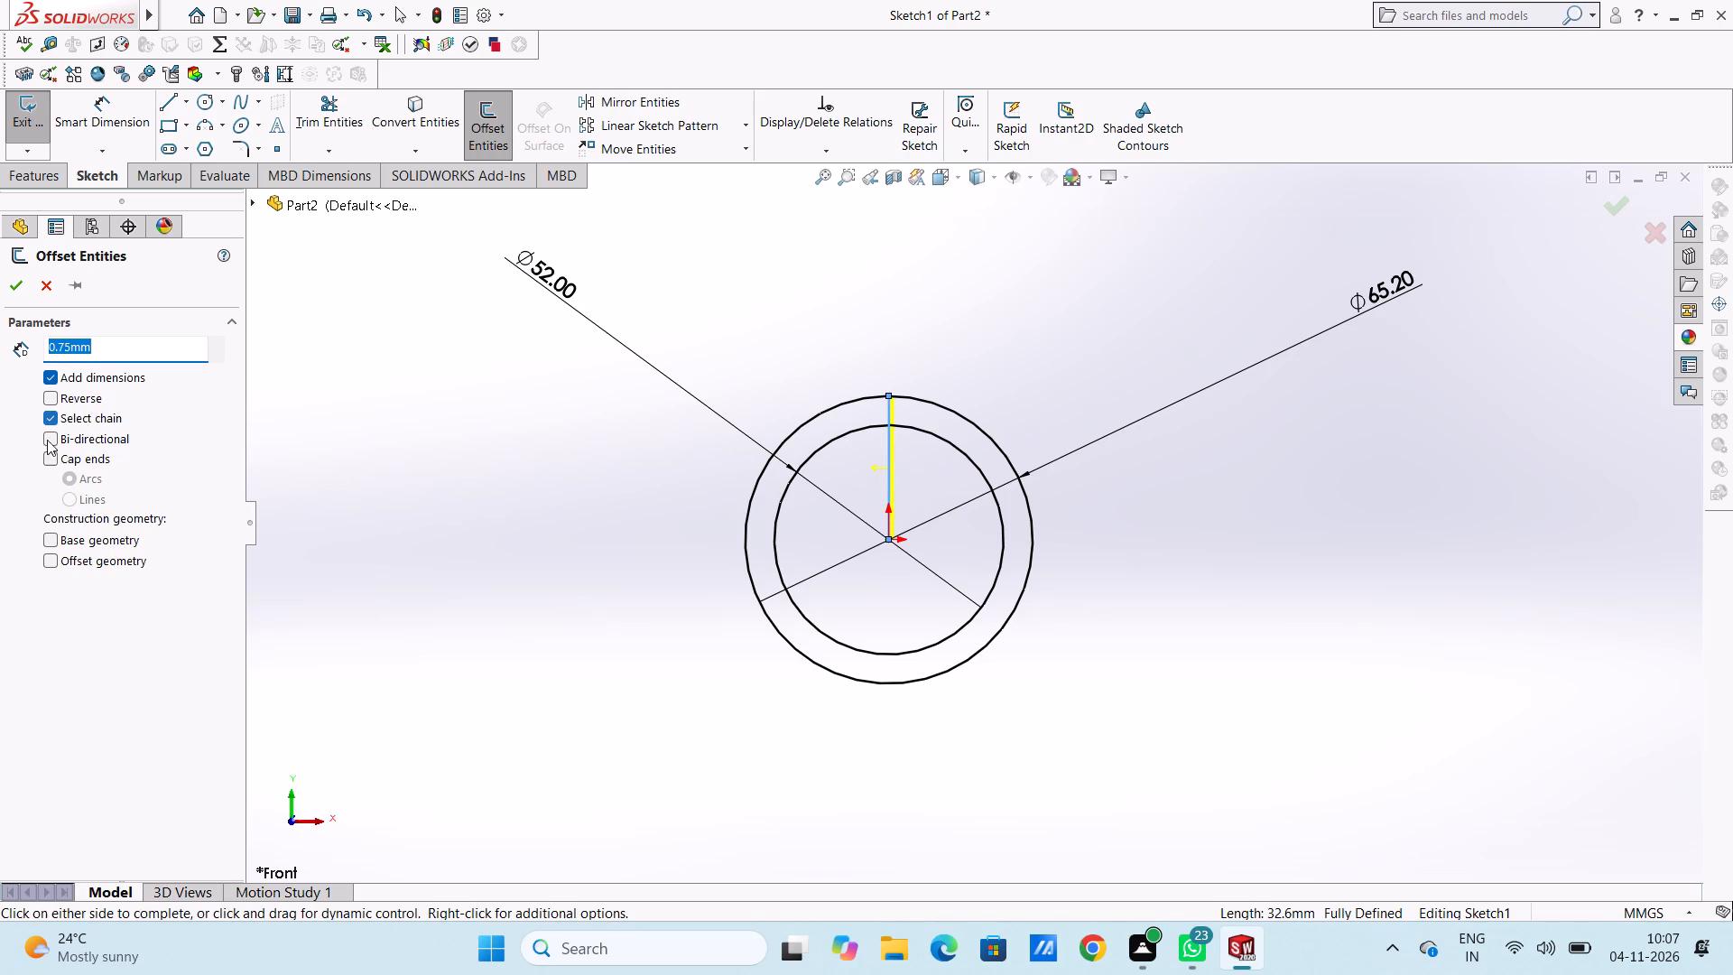
click(47, 438)
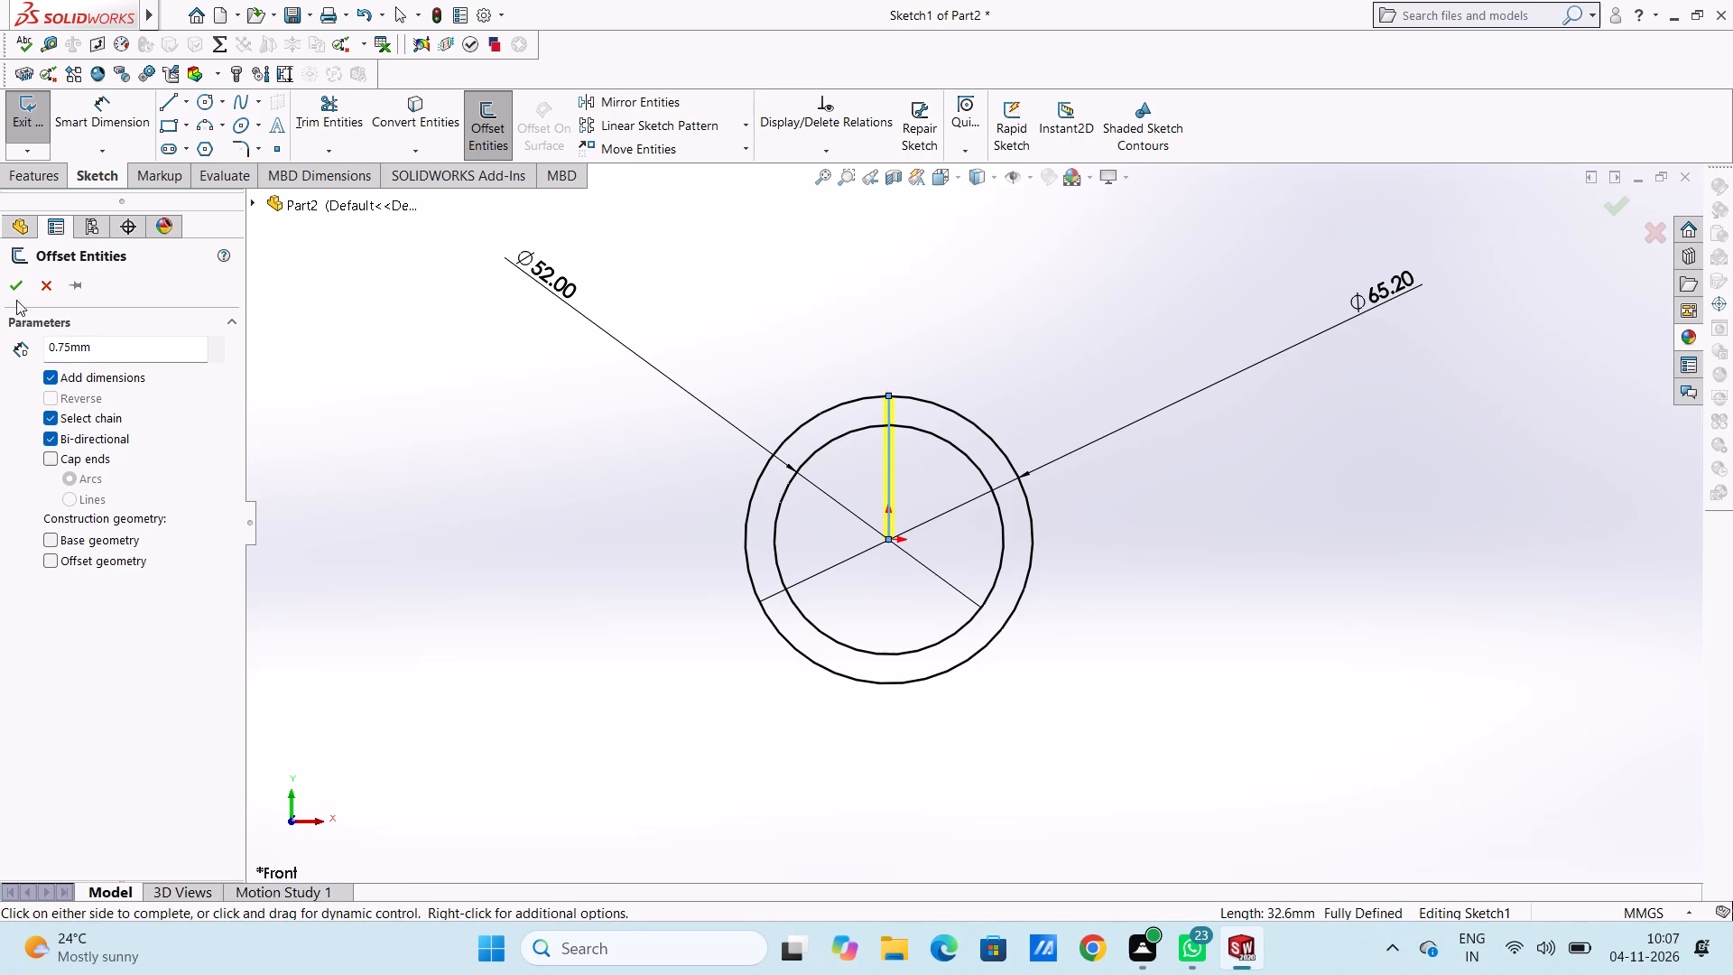
click(11, 285)
Offset the central vertical line bi-directionally by 4.5/2 (2.25 mm) on each side, with dimensions added.
scroll(928, 498, down, 3)
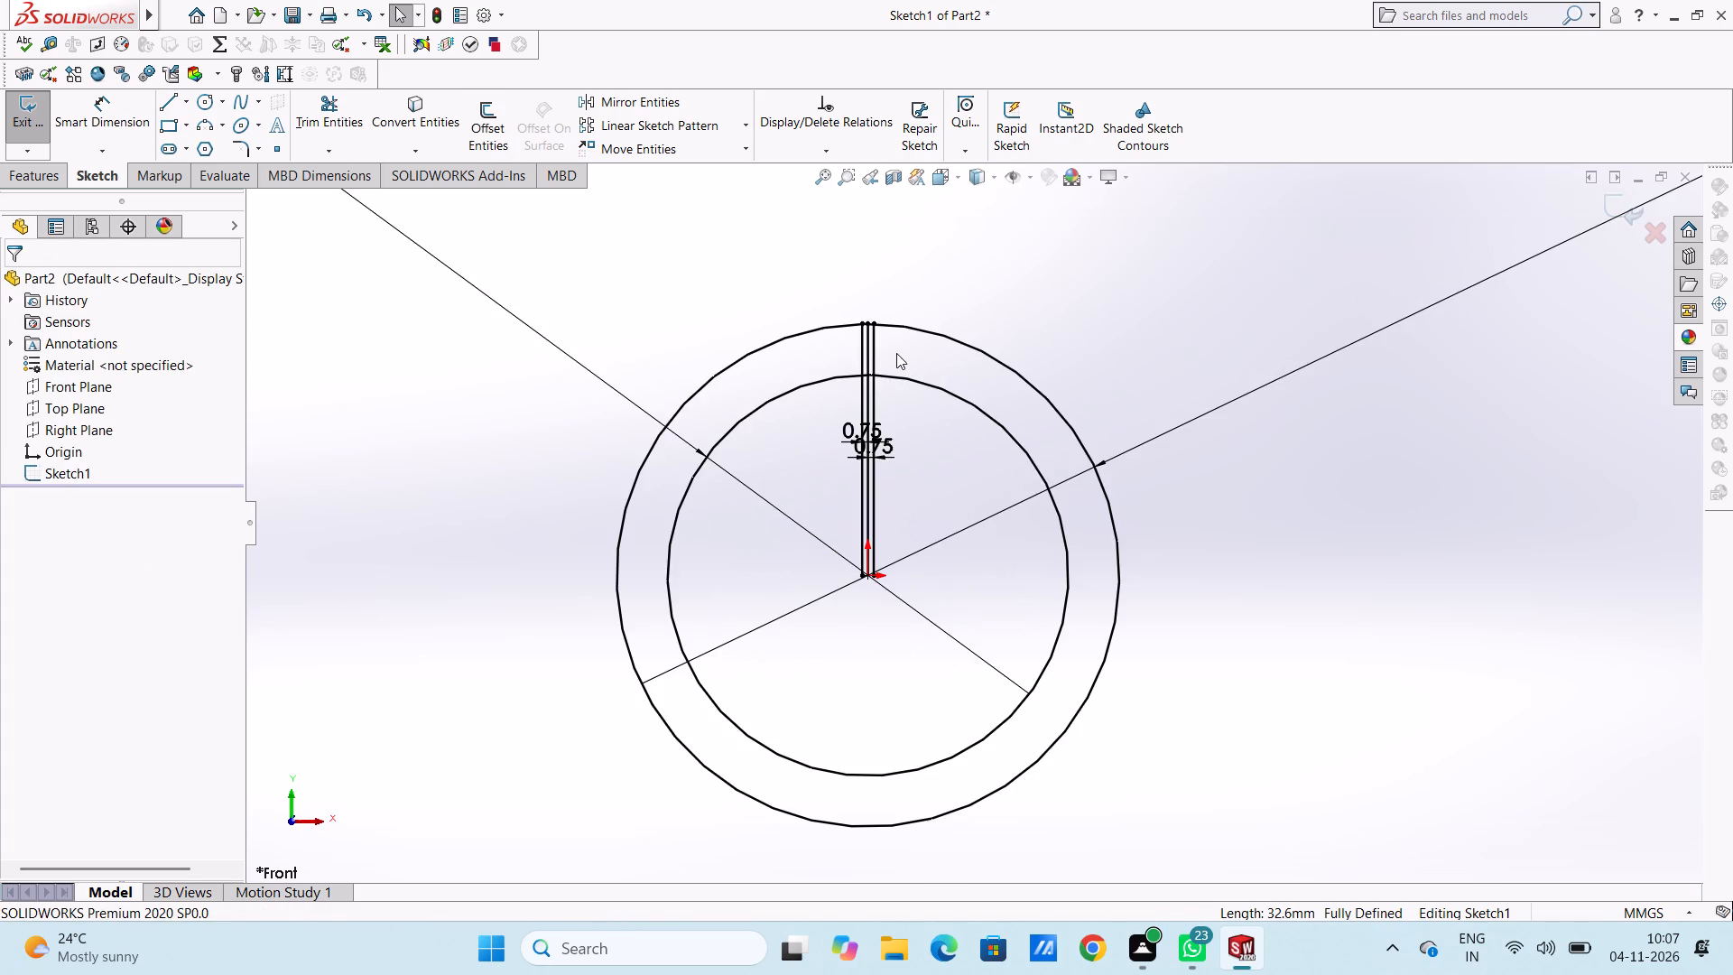
scroll(899, 355, up, 2)
scroll(943, 445, down, 2)
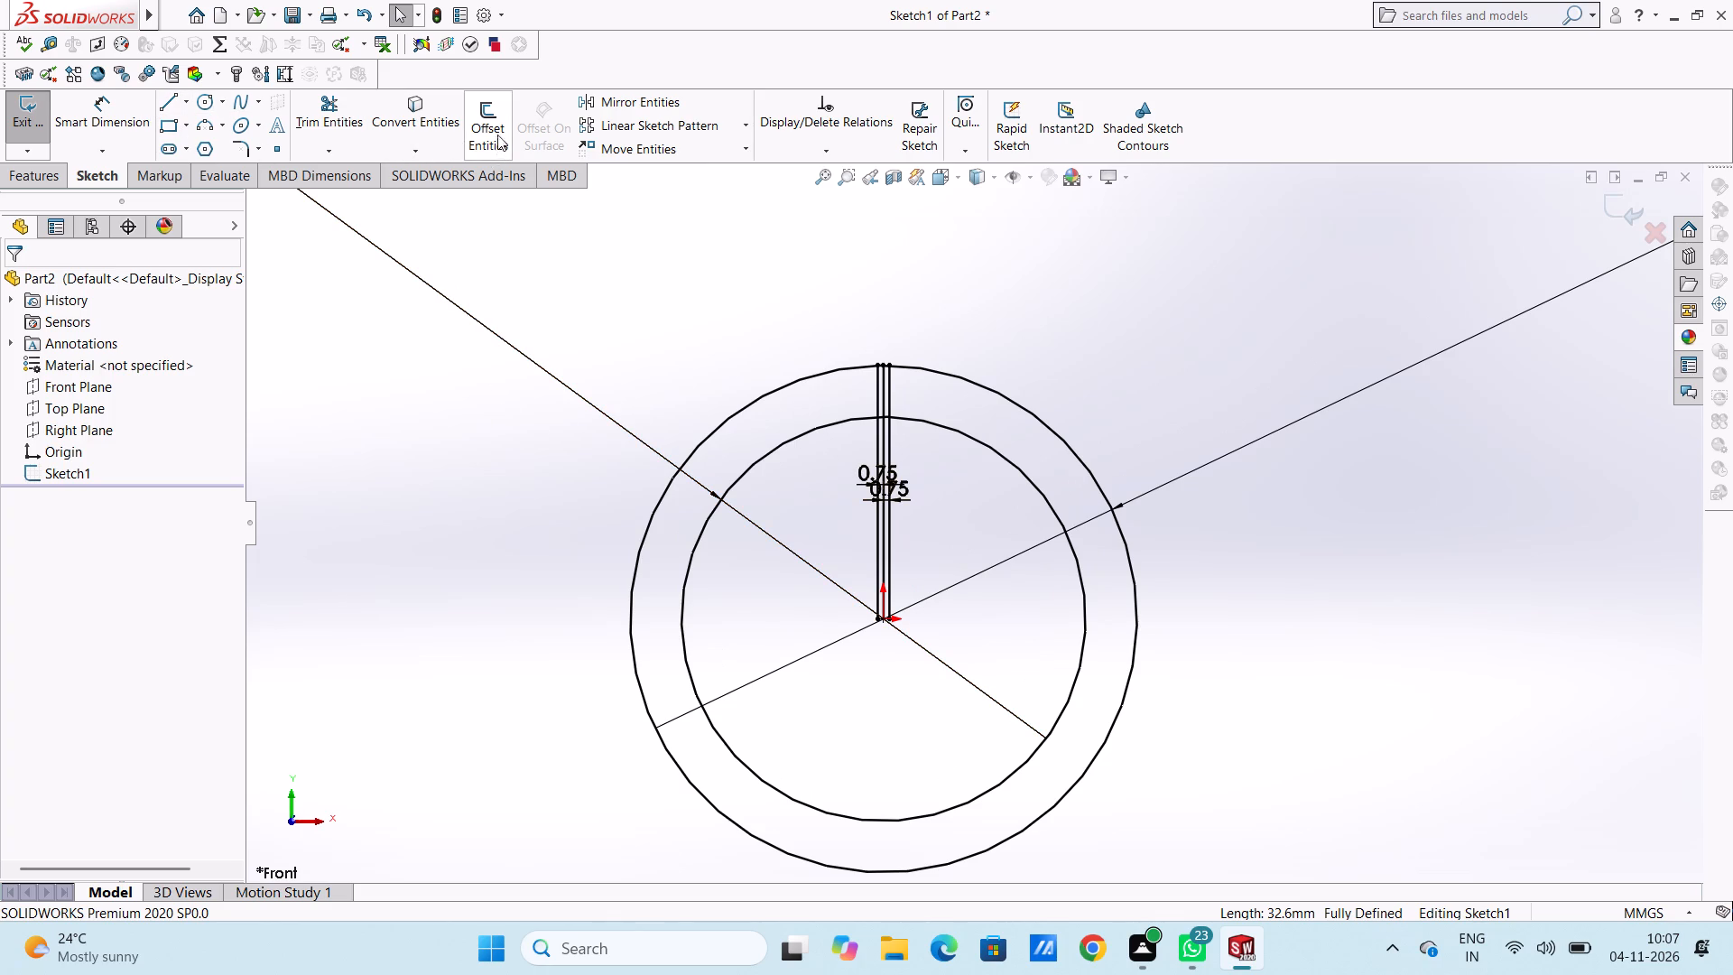
click(482, 114)
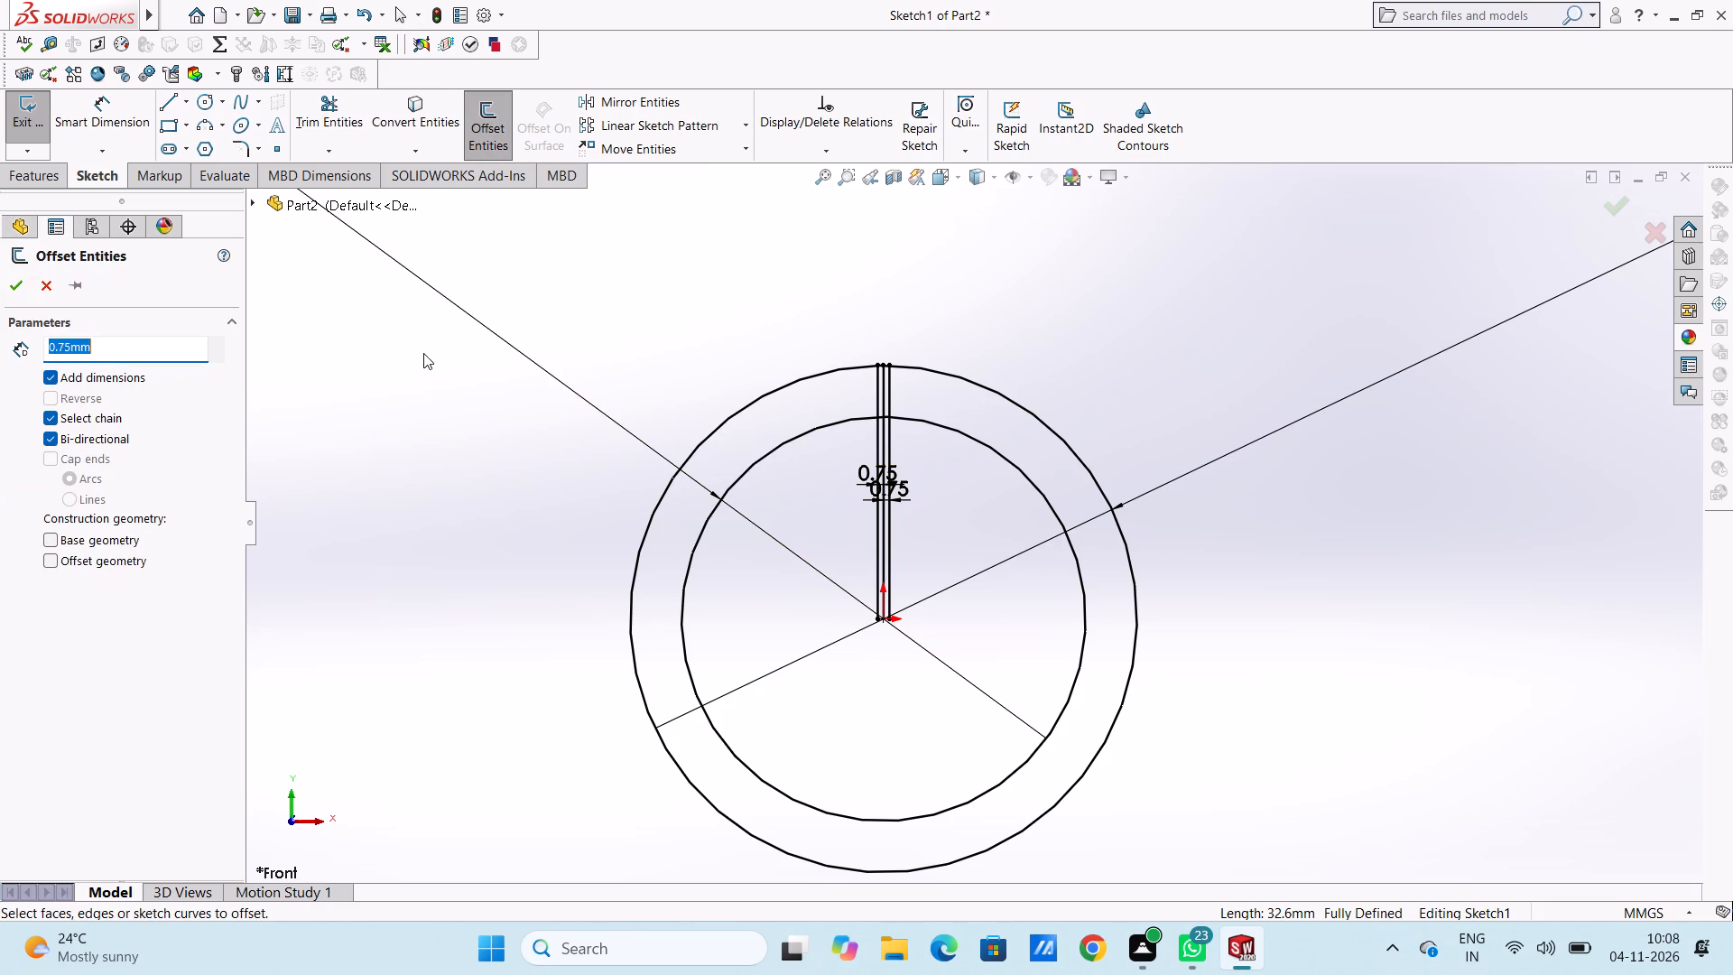
text(4.5/2)
key(Return)
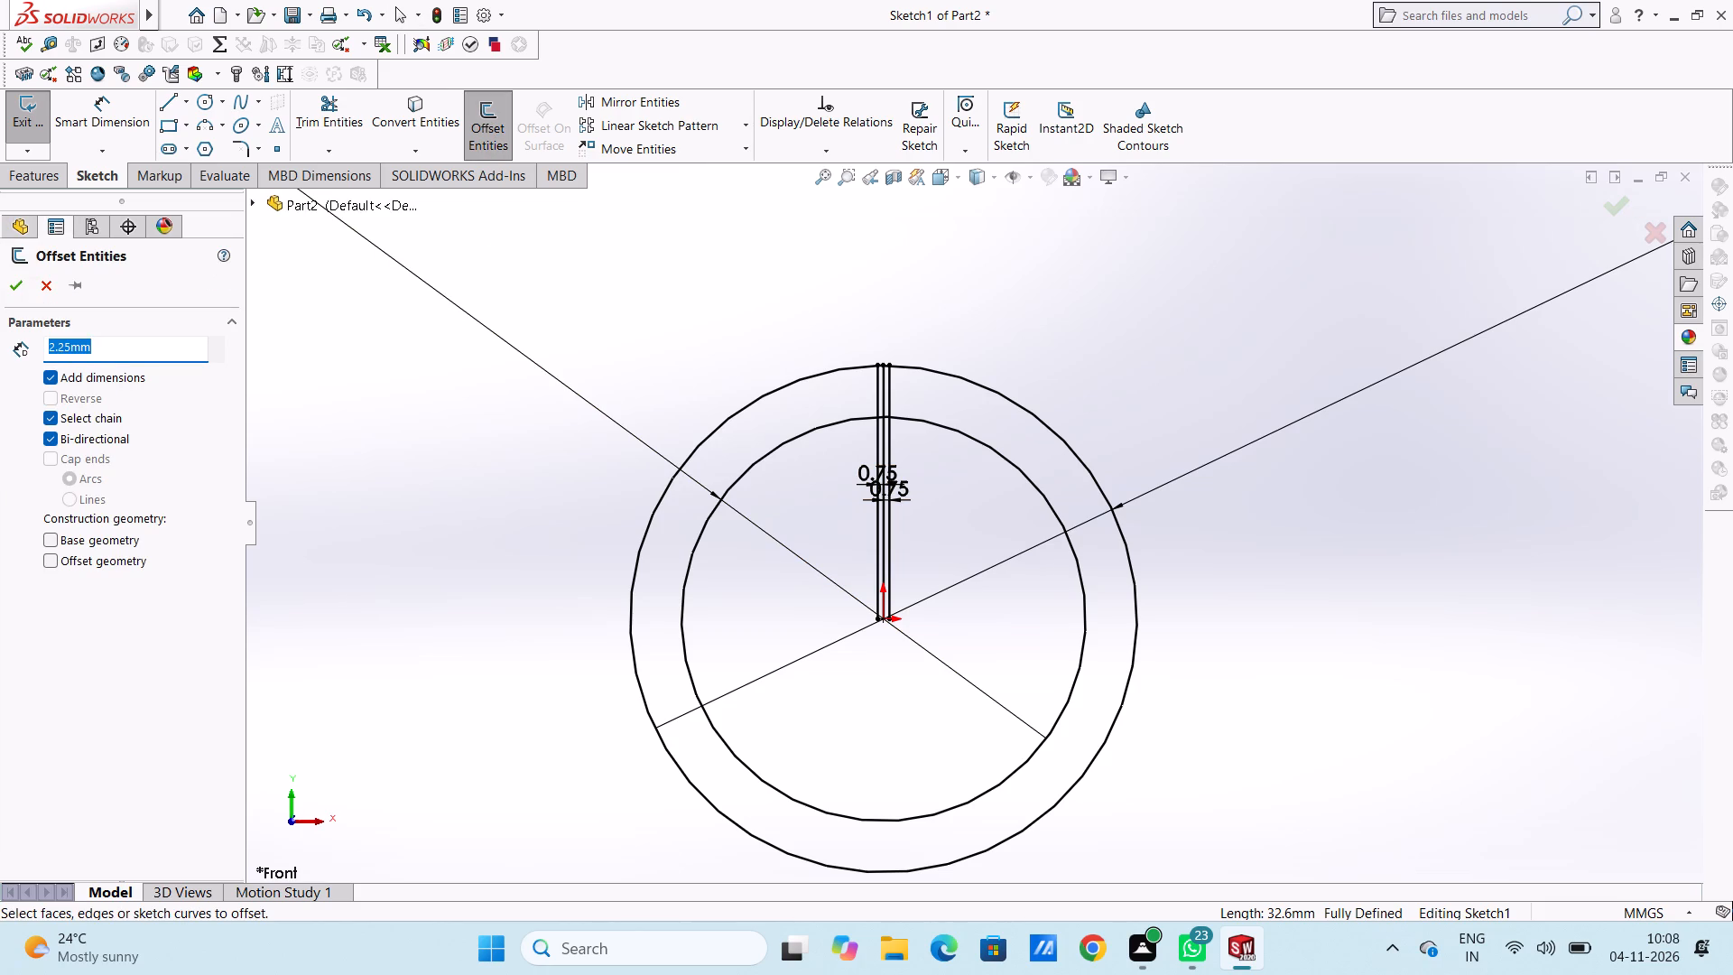
scroll(794, 443, down, 4)
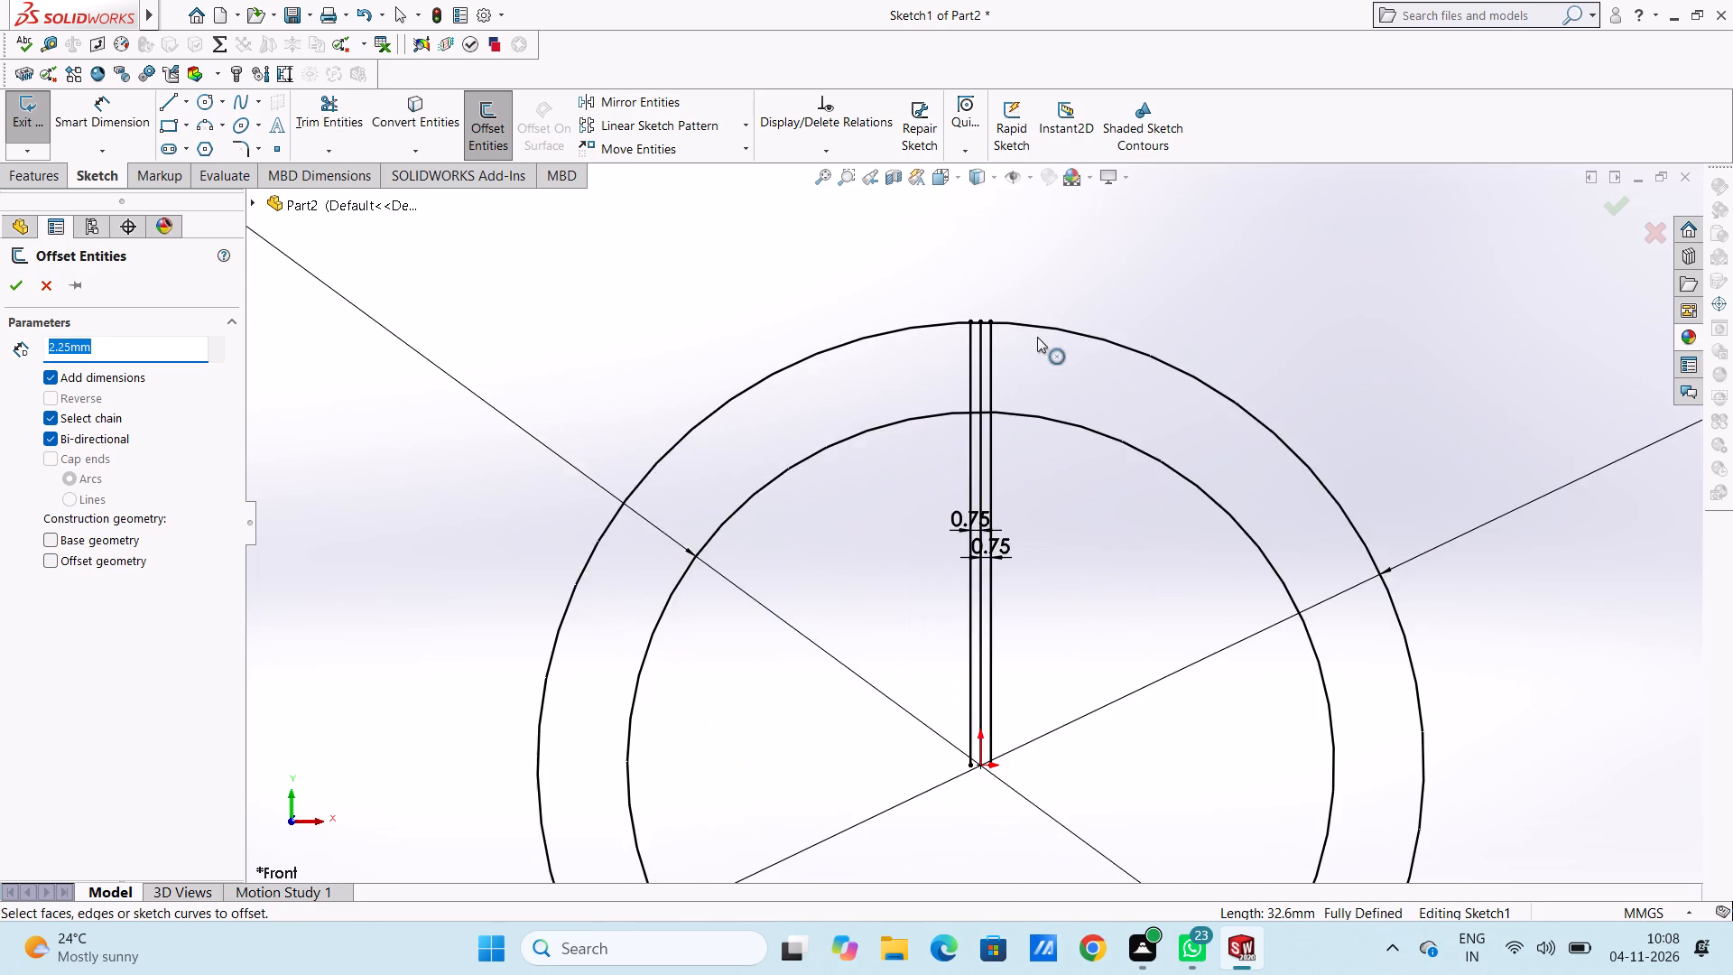
click(1018, 367)
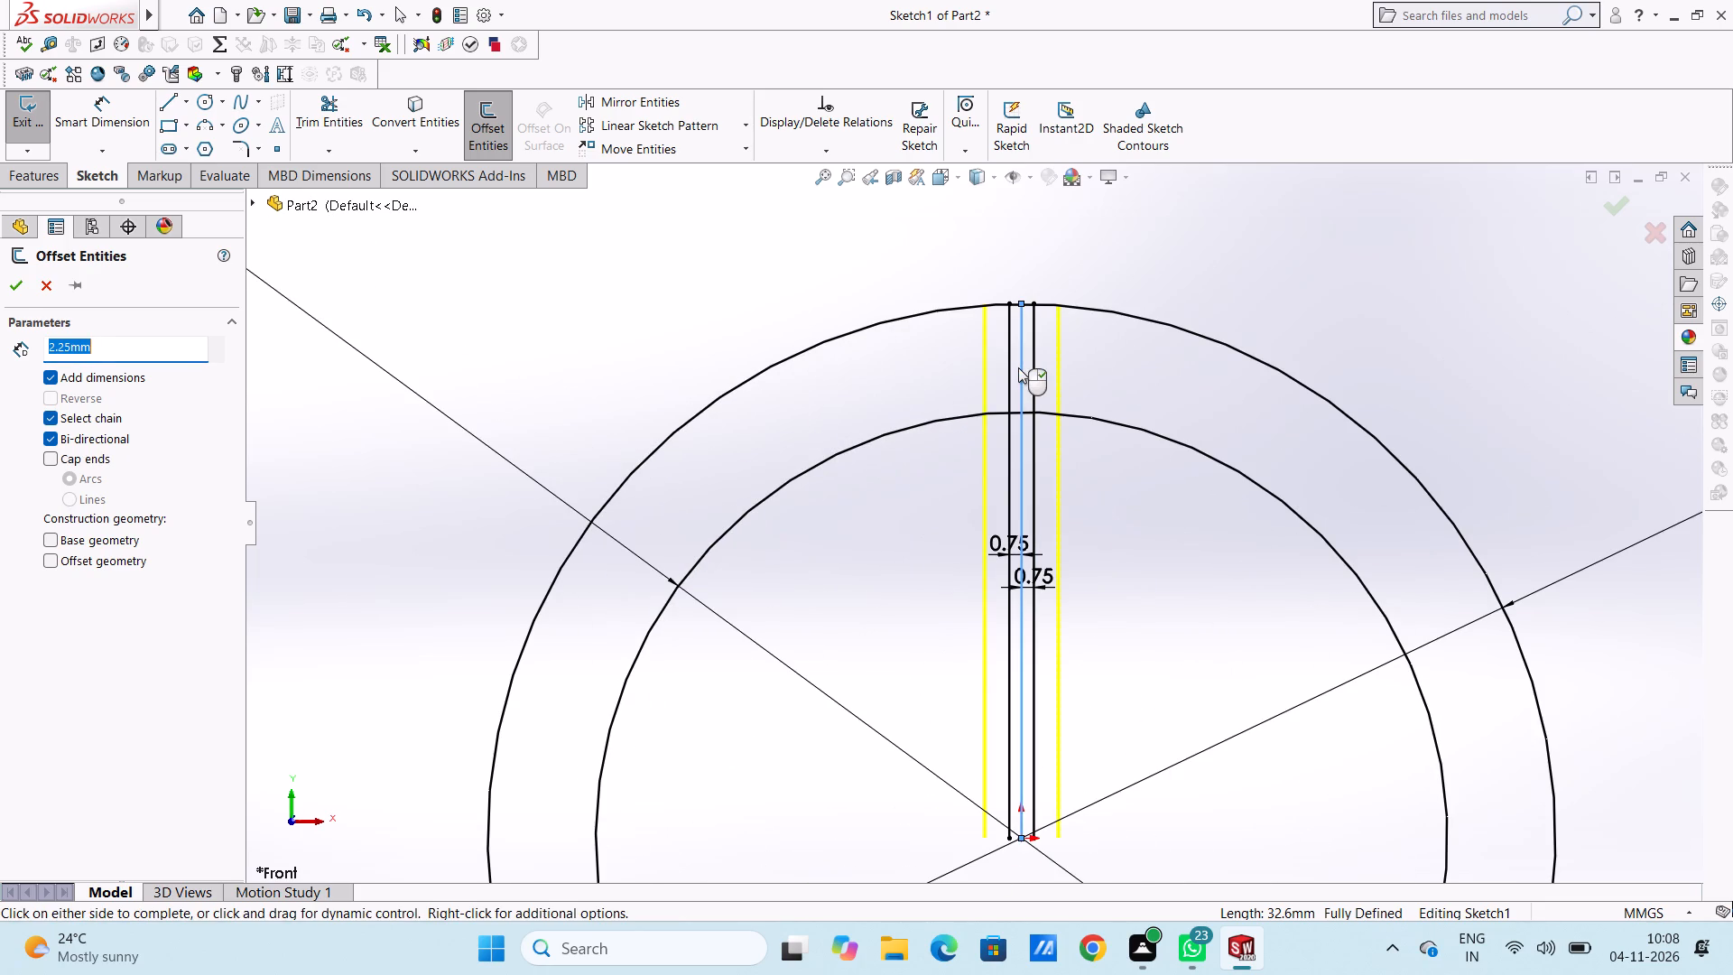
click(14, 285)
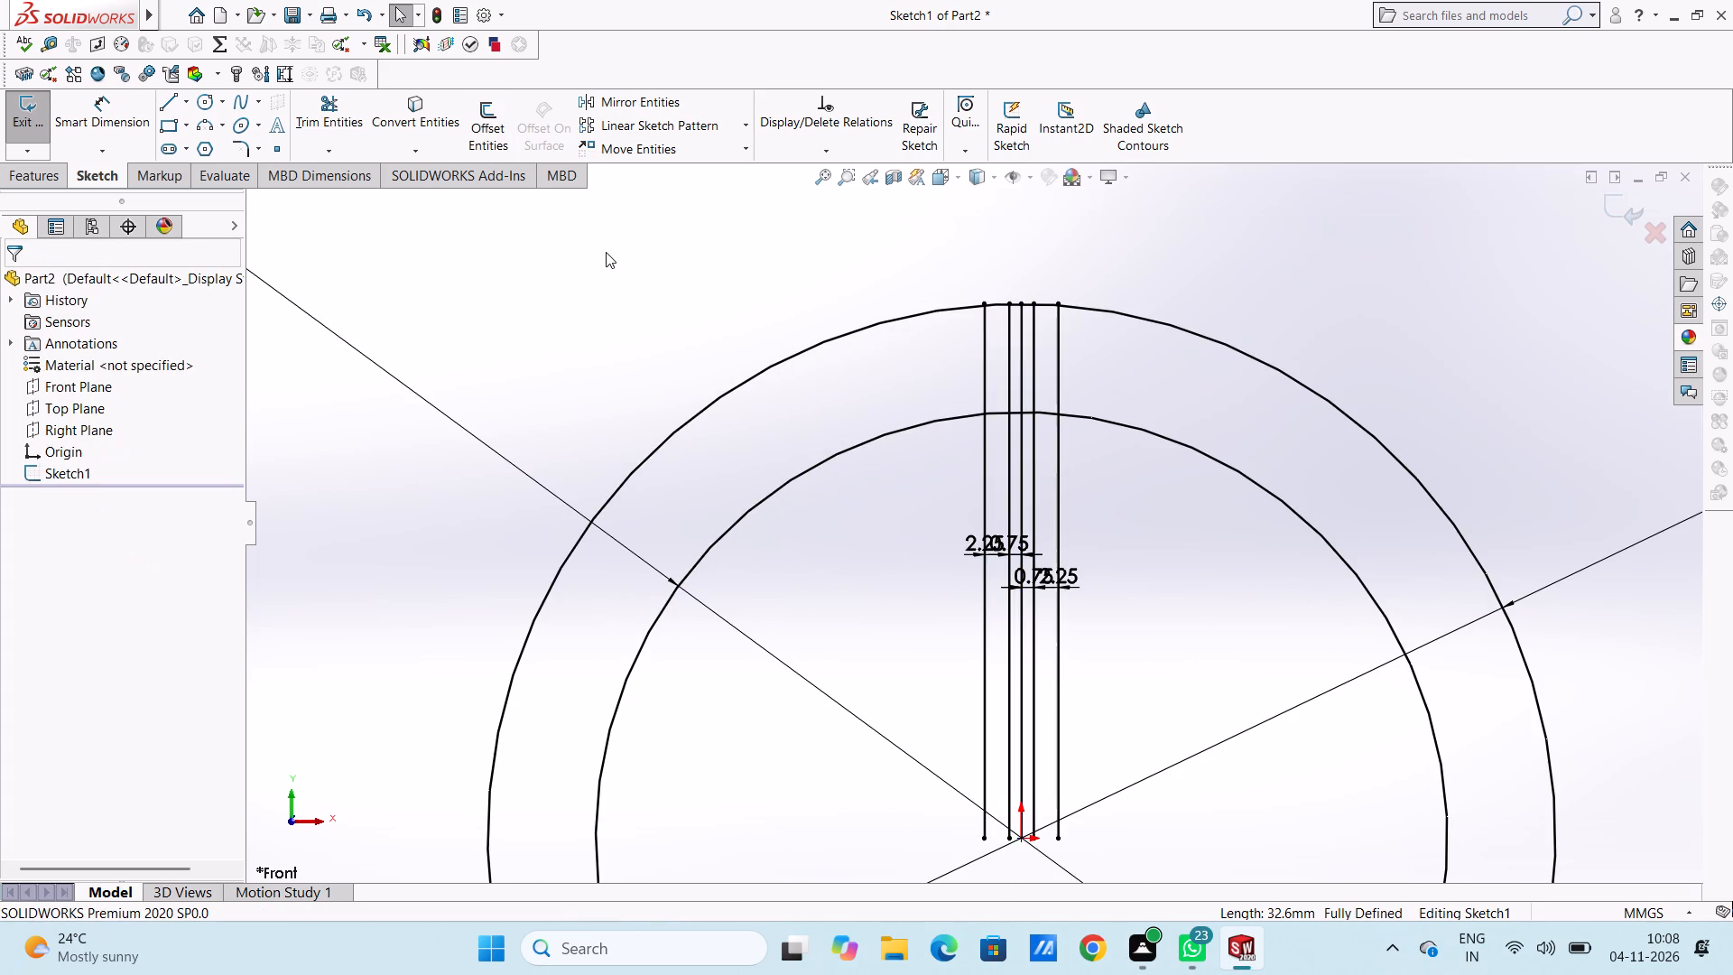
Sketch a third circle of about 20.4 mm radius centred on the origin, inside the 52 mm circle.
scroll(606, 252, up, 5)
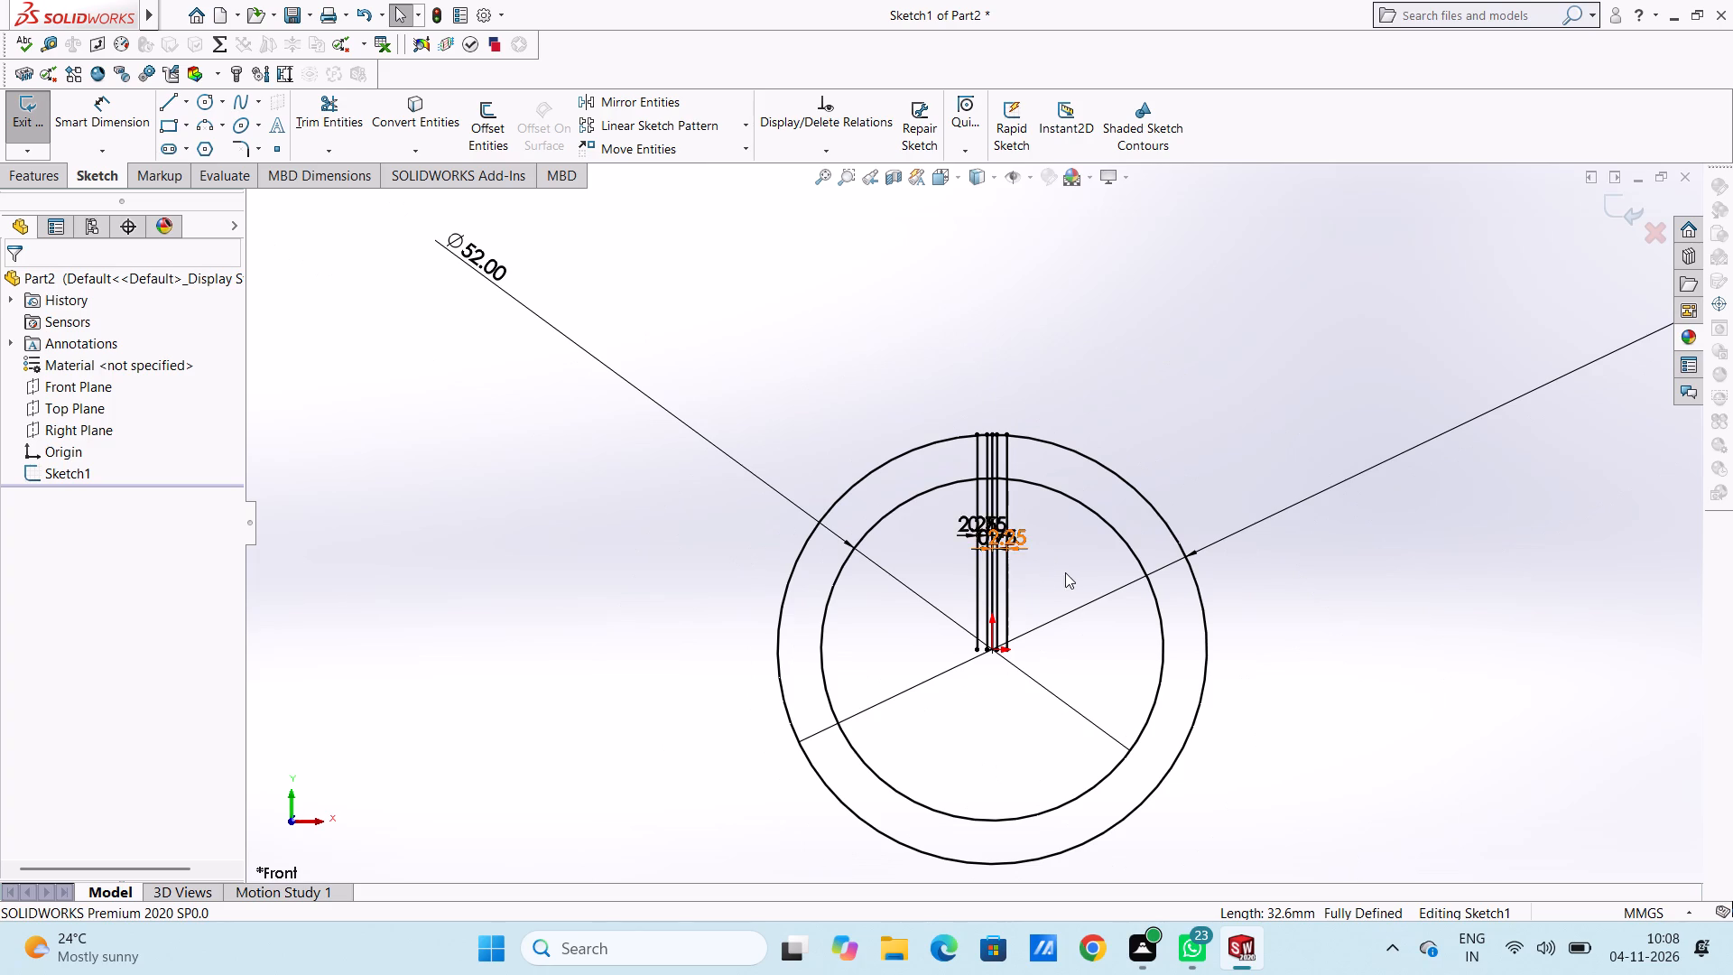
scroll(1077, 575, down, 3)
scroll(987, 524, down, 1)
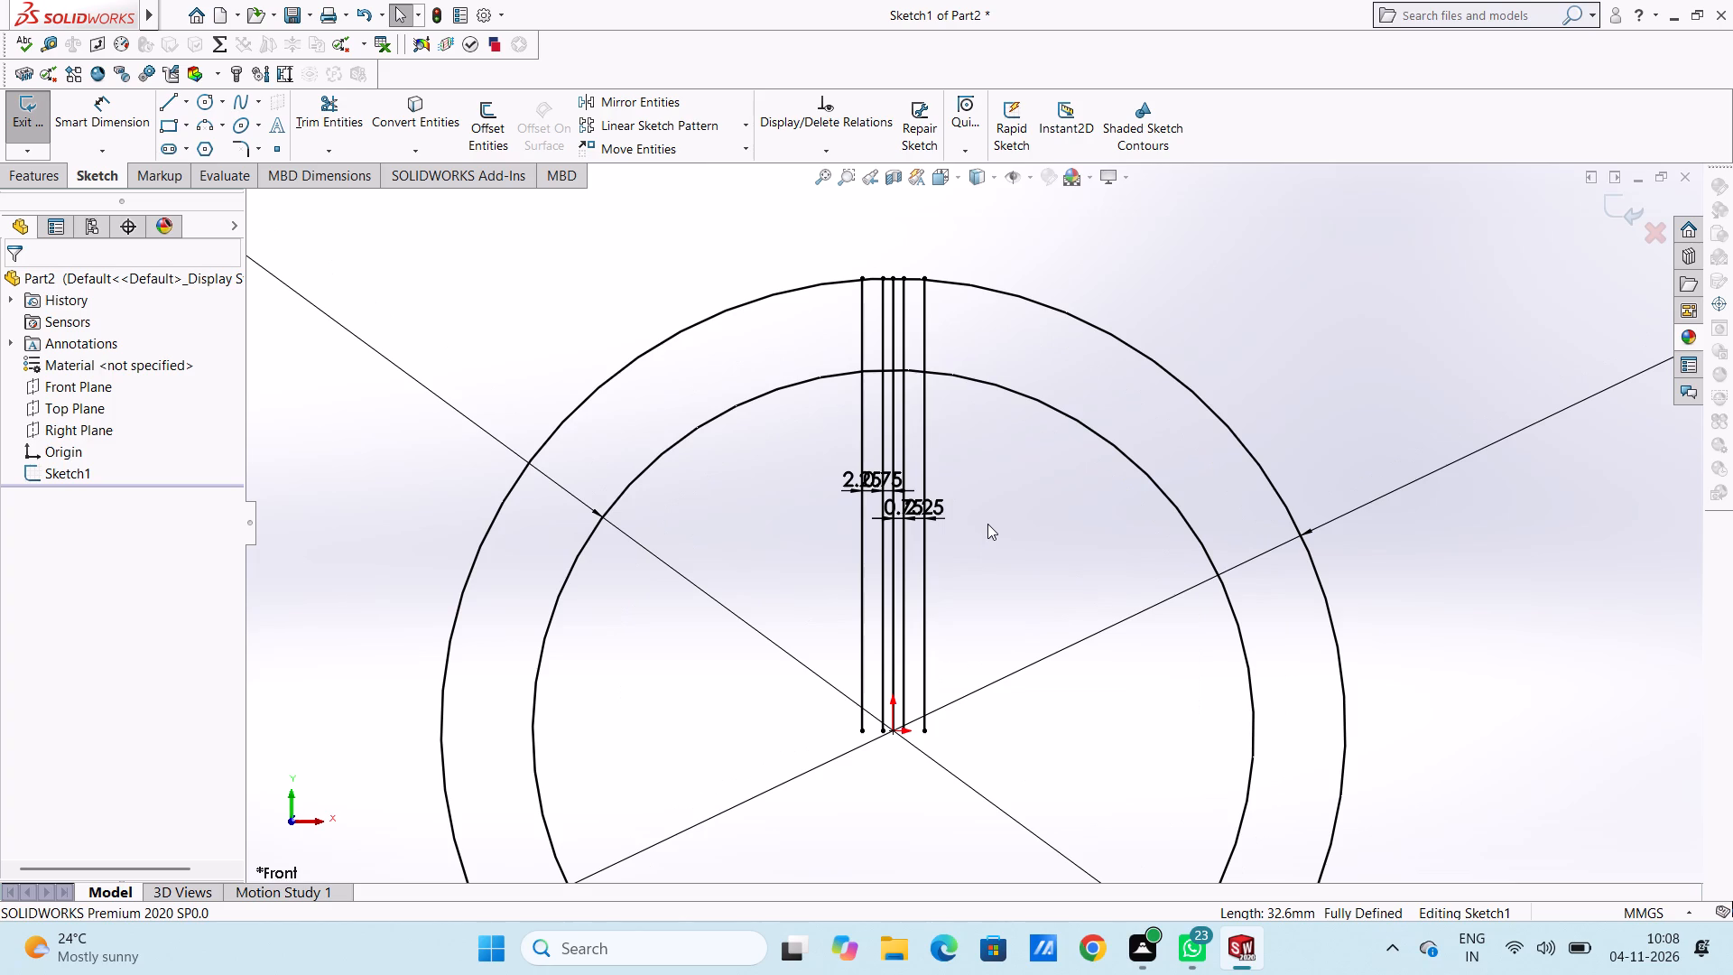
scroll(908, 576, up, 4)
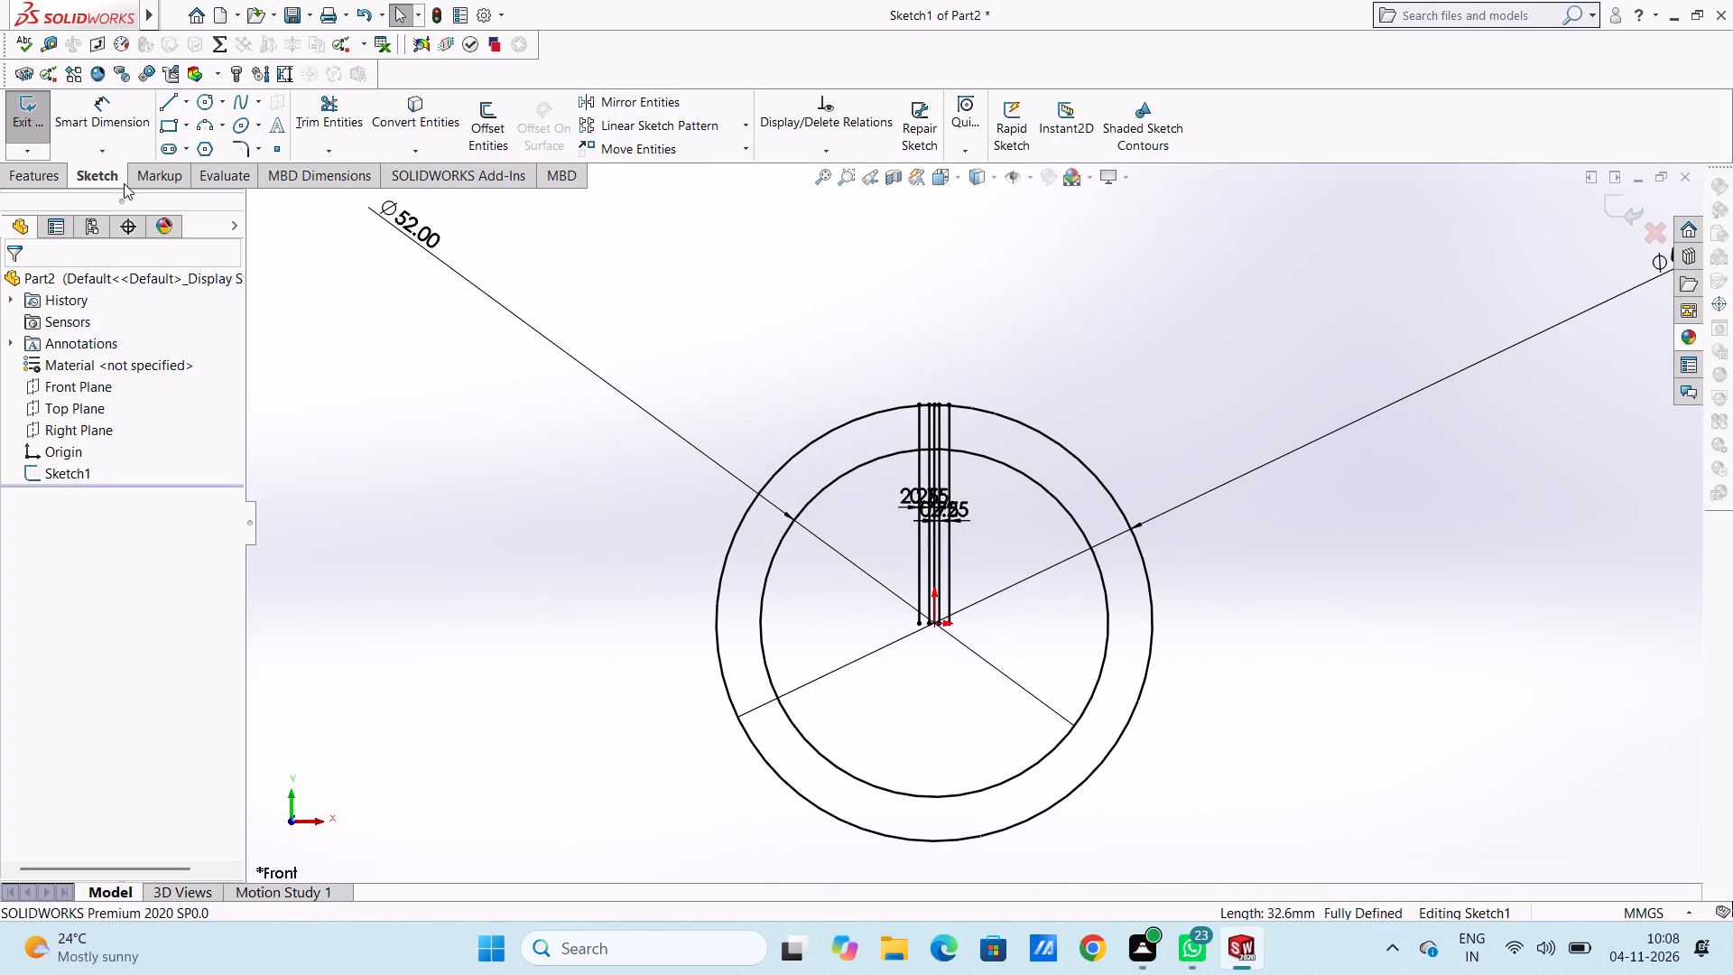
click(107, 104)
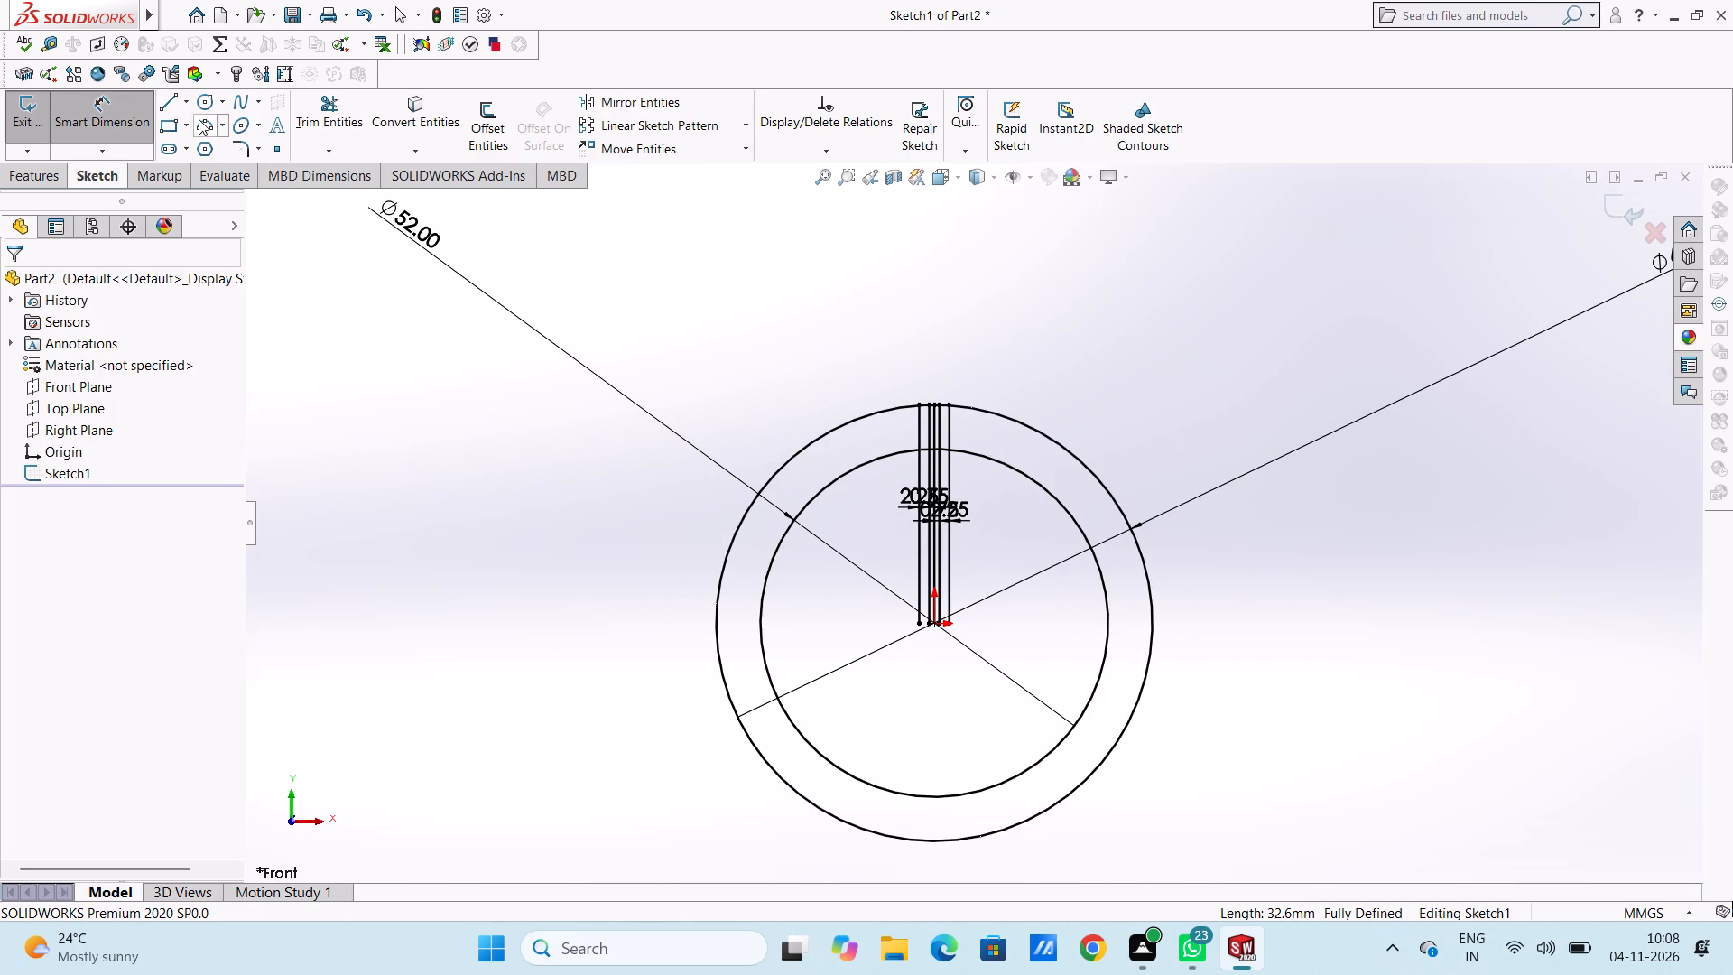
click(204, 111)
scroll(999, 736, down, 3)
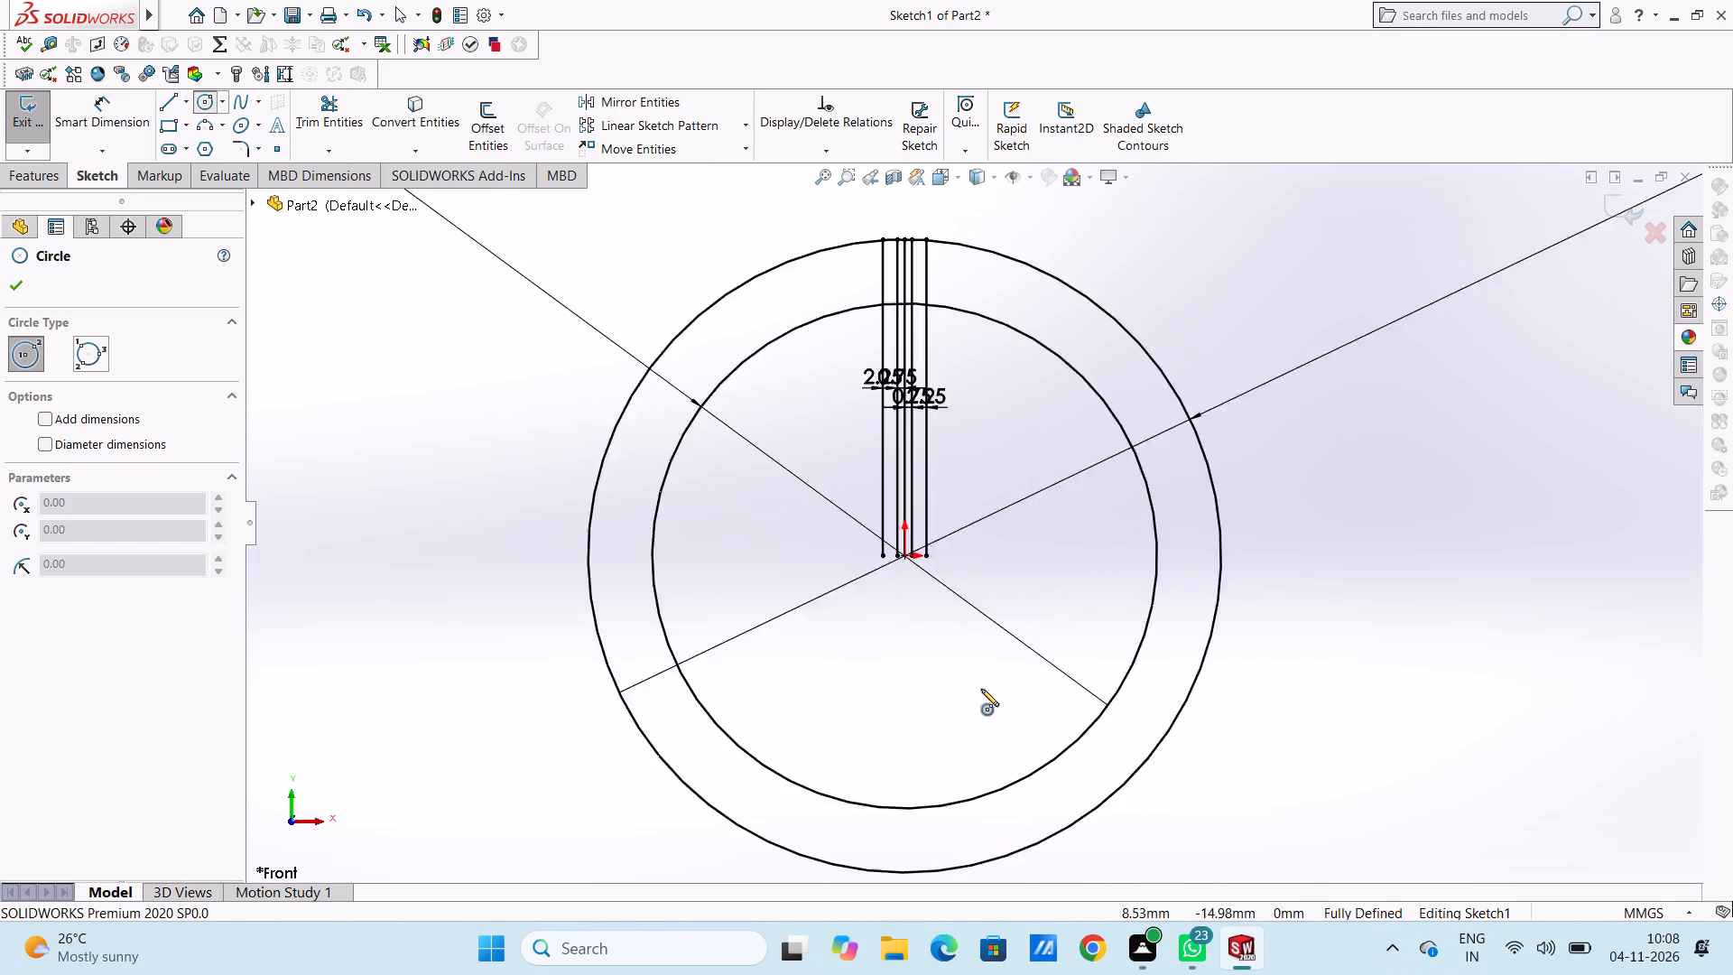
scroll(981, 689, down, 1)
scroll(864, 489, down, 4)
click(905, 487)
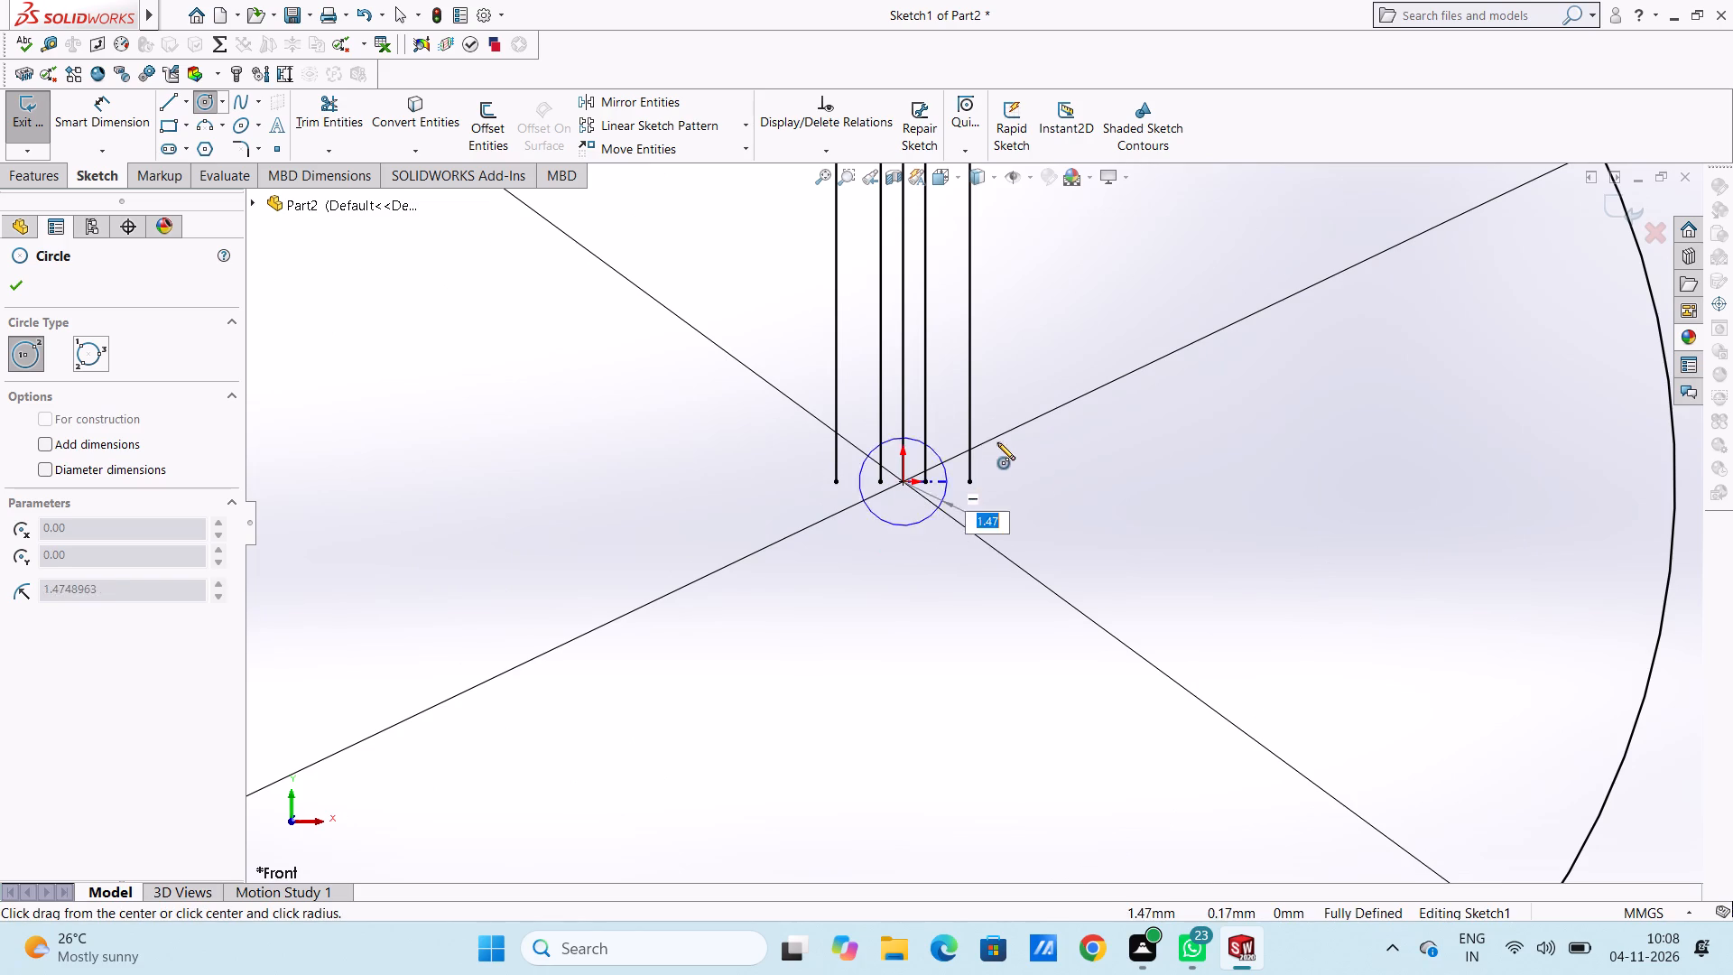
scroll(1006, 434, up, 11)
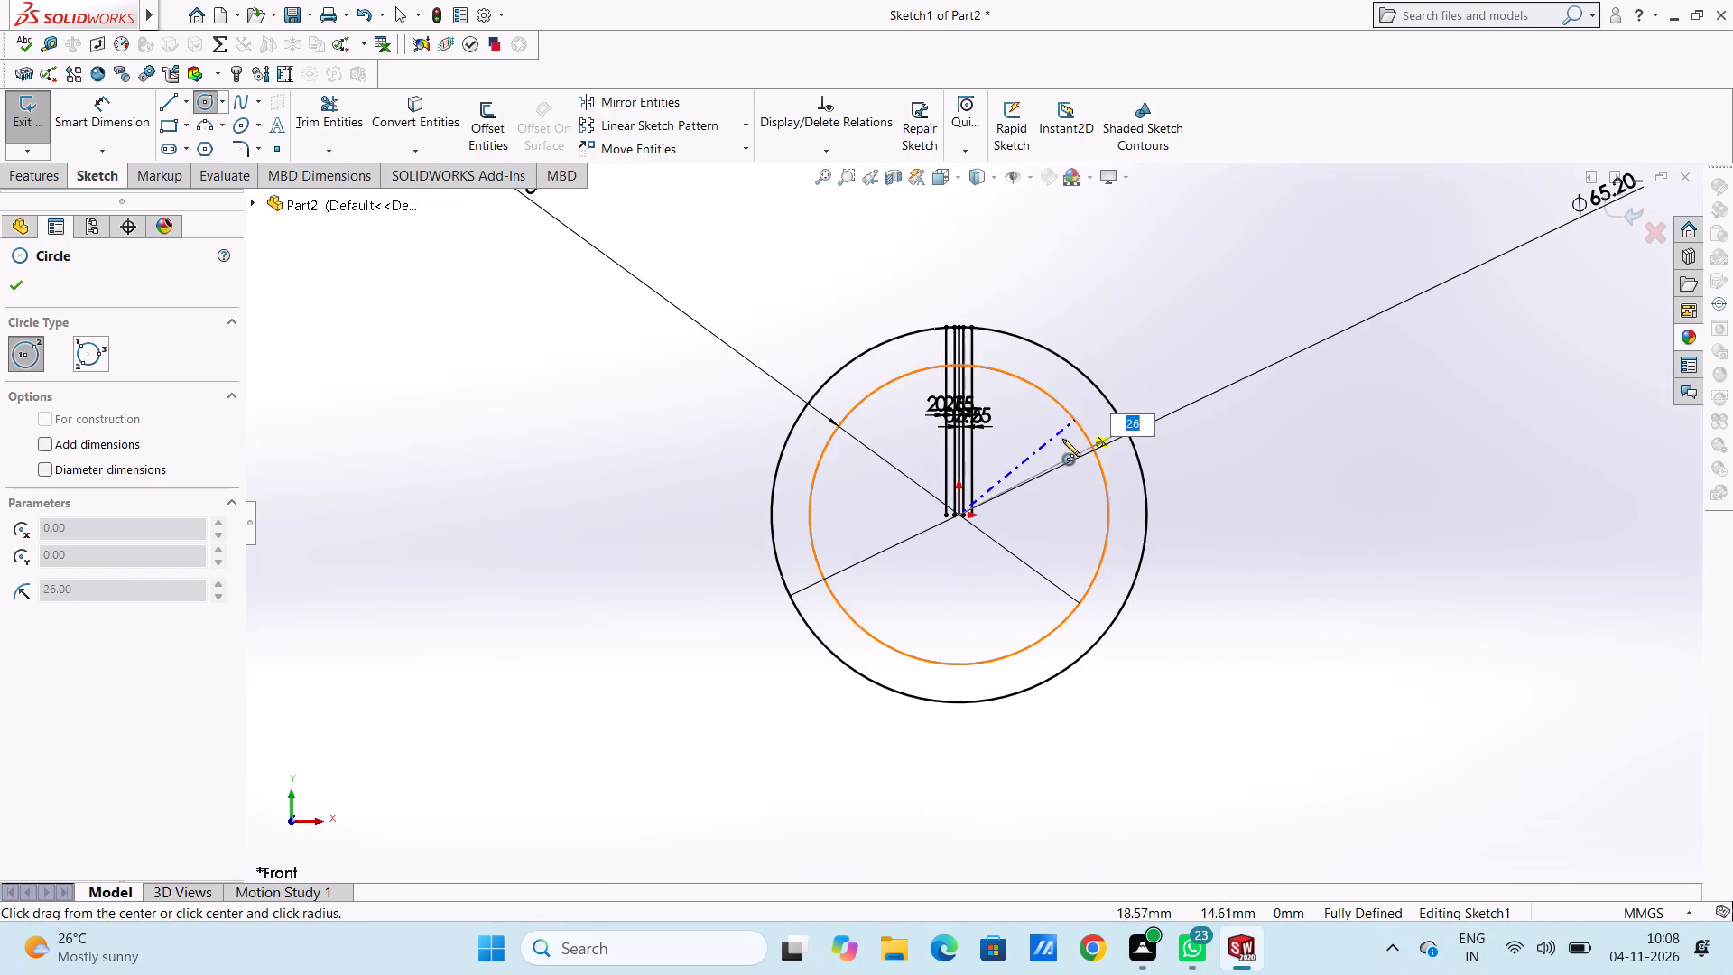
click(1058, 451)
right_click(480, 390)
click(490, 396)
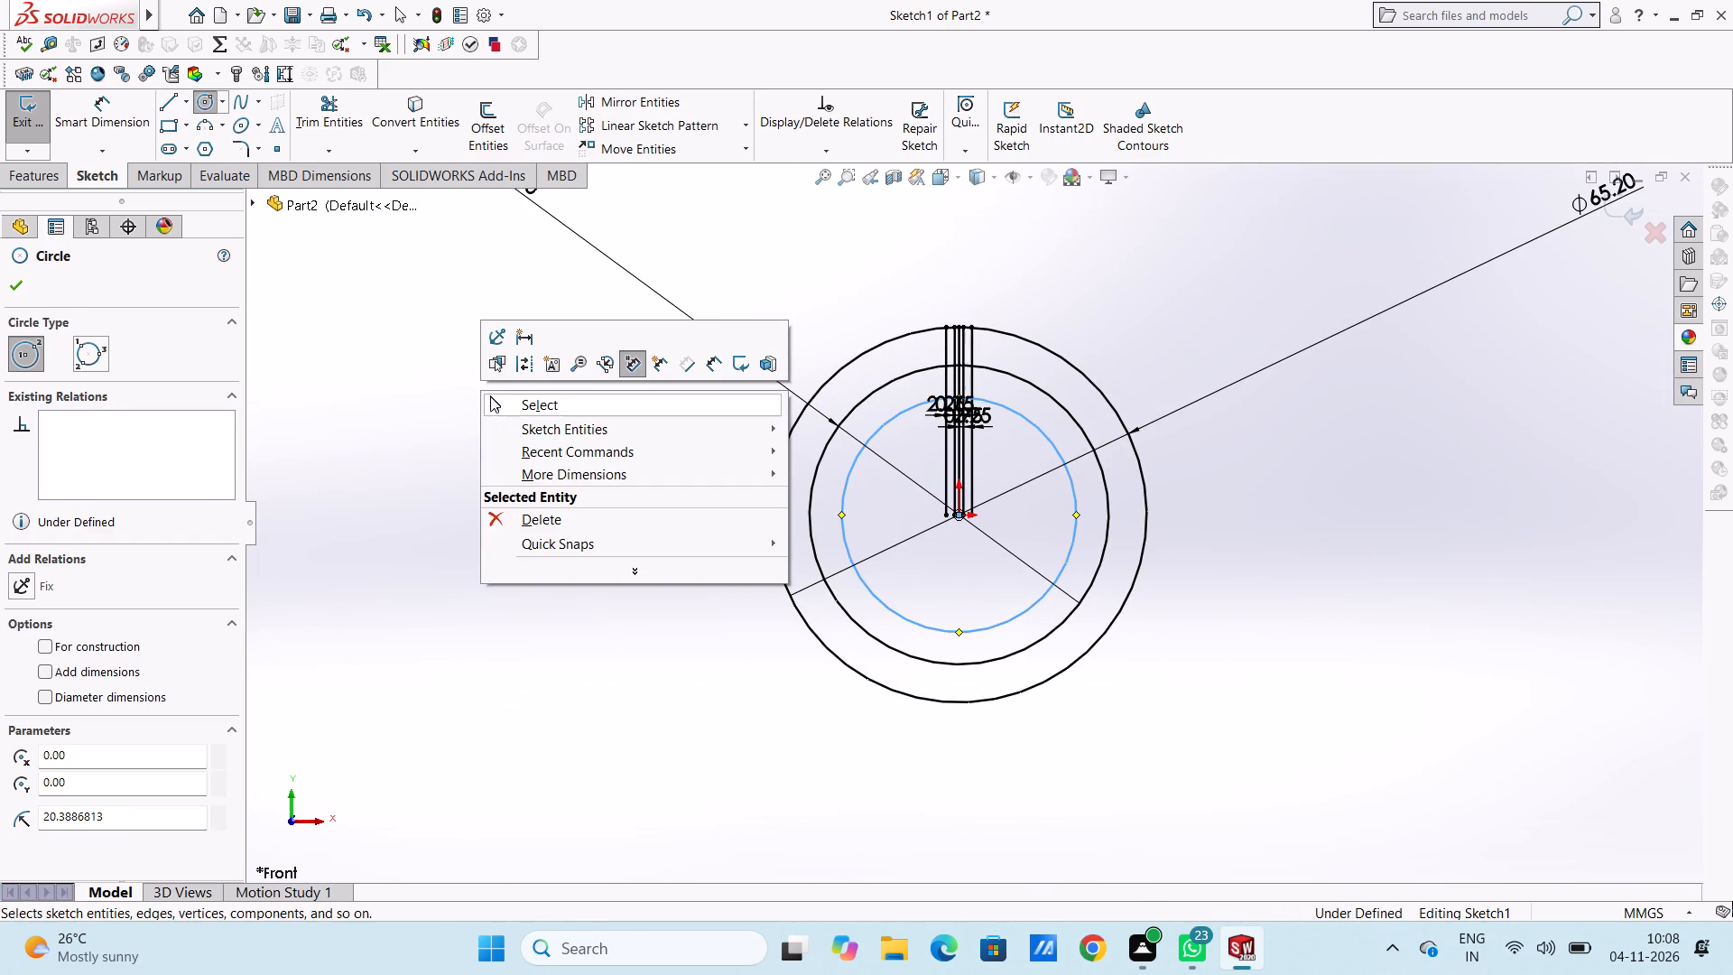
click(477, 416)
Dimension the innermost circle's diameter as 44.38 mm, placing the text outside the circles.
click(114, 115)
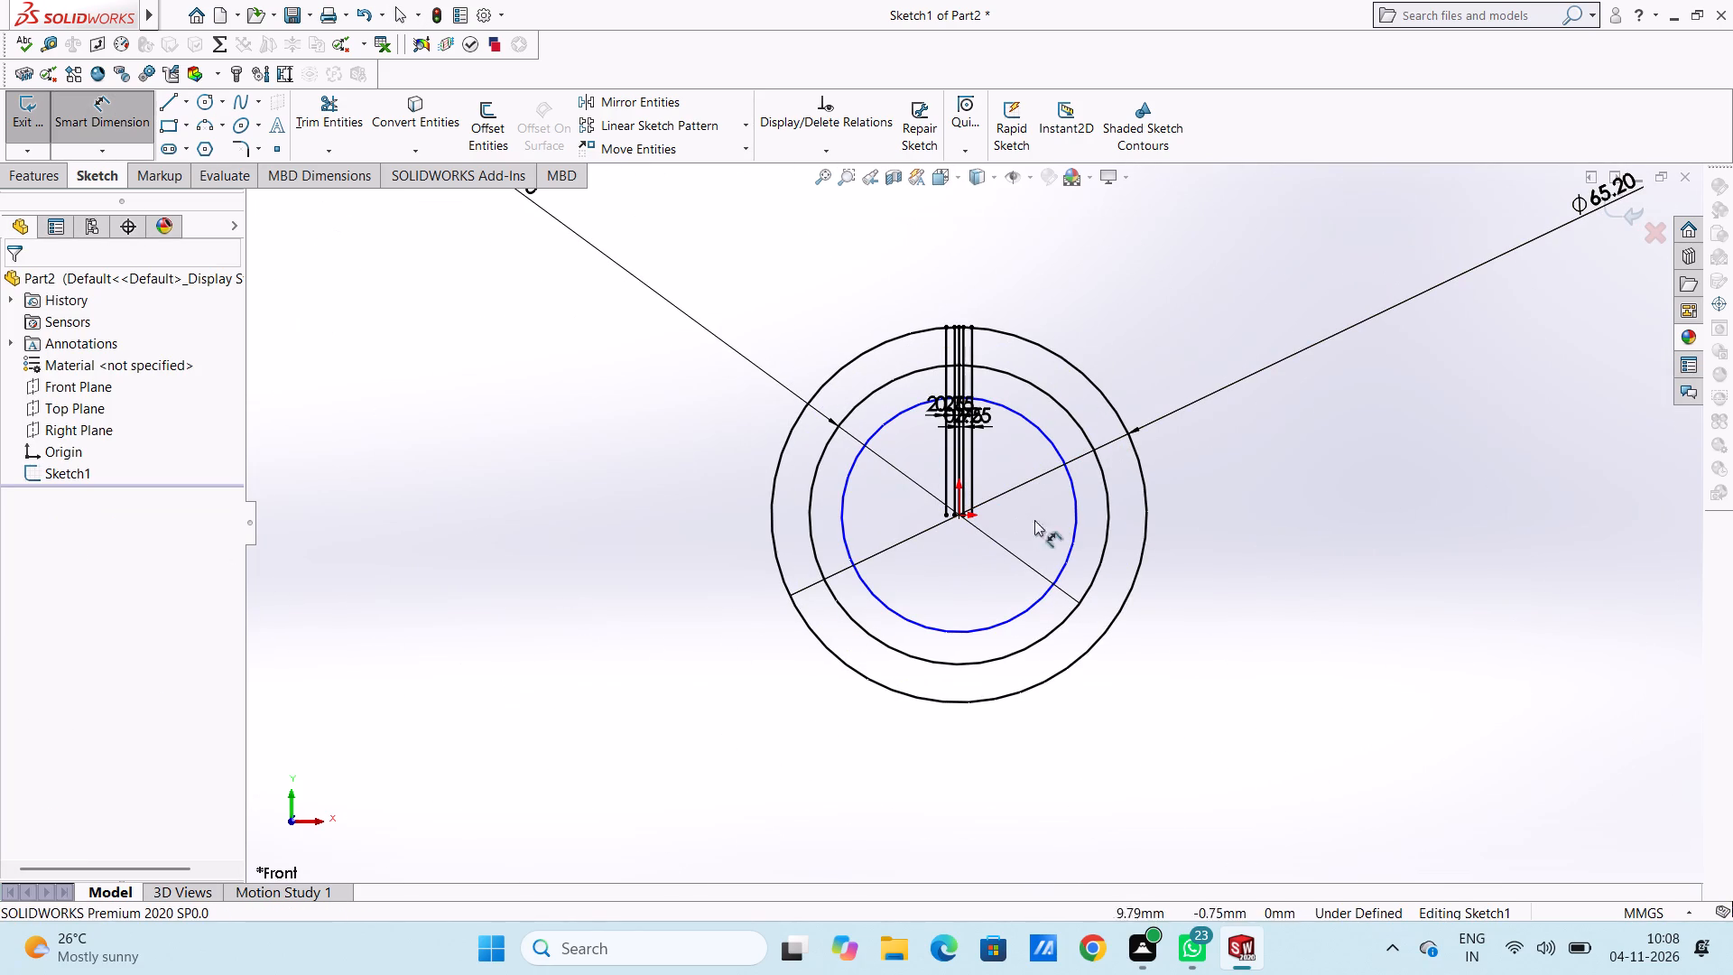
click(1072, 536)
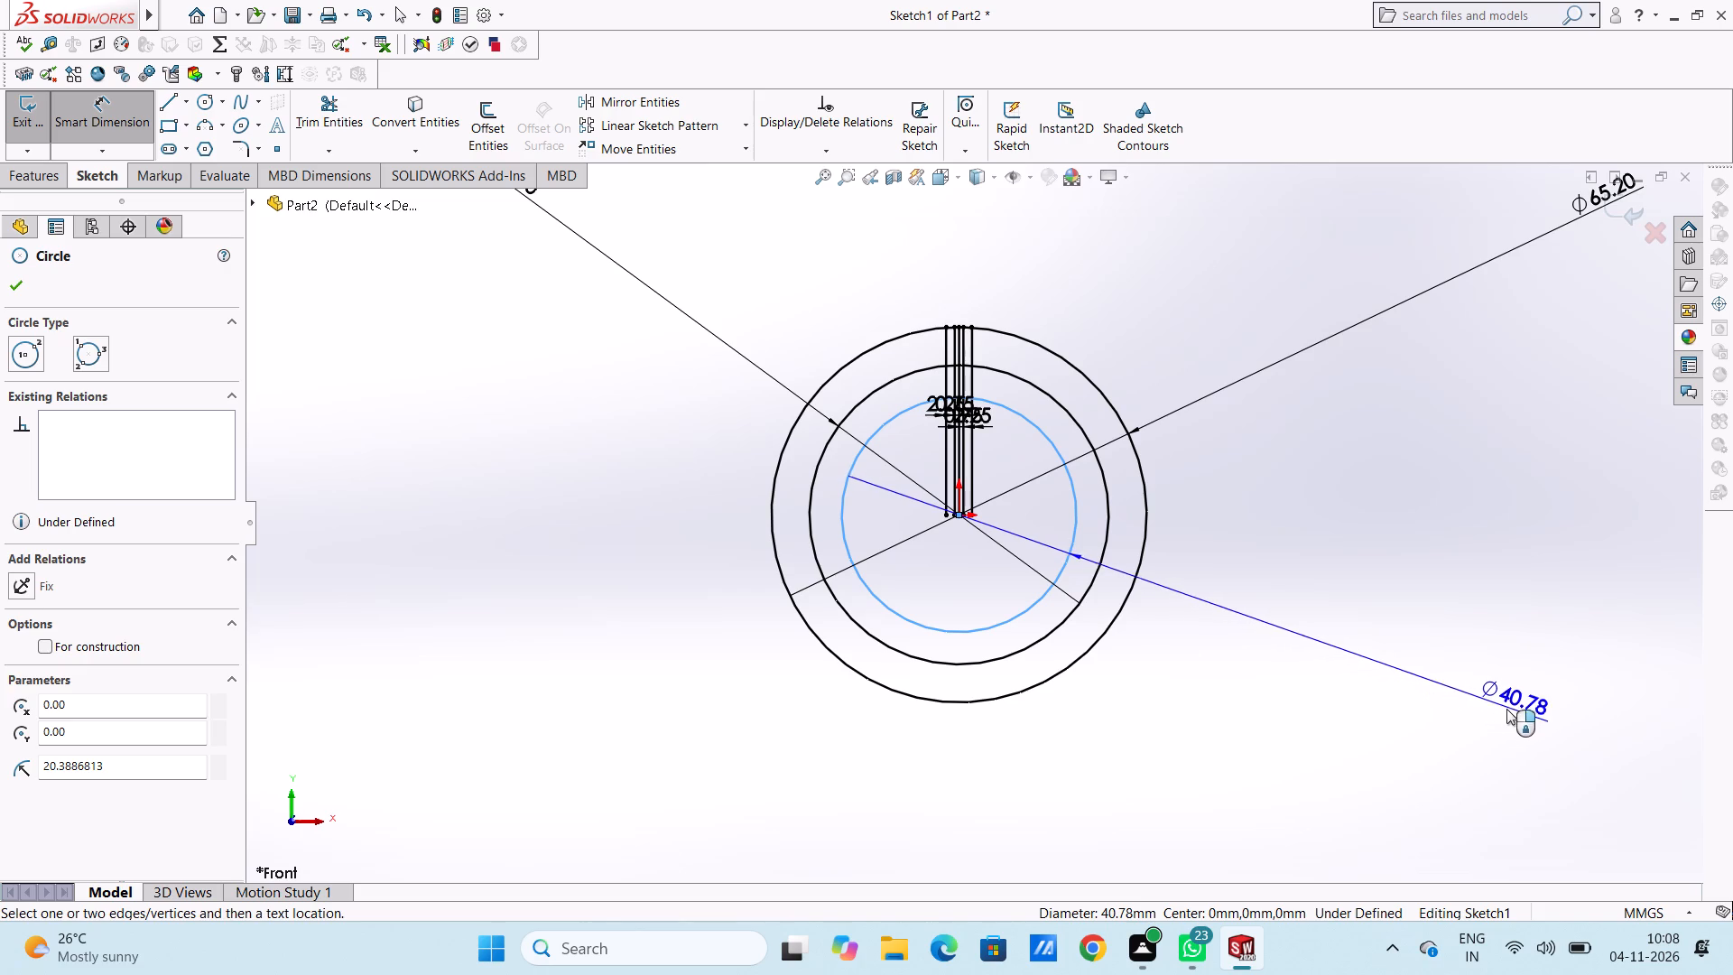
click(1503, 722)
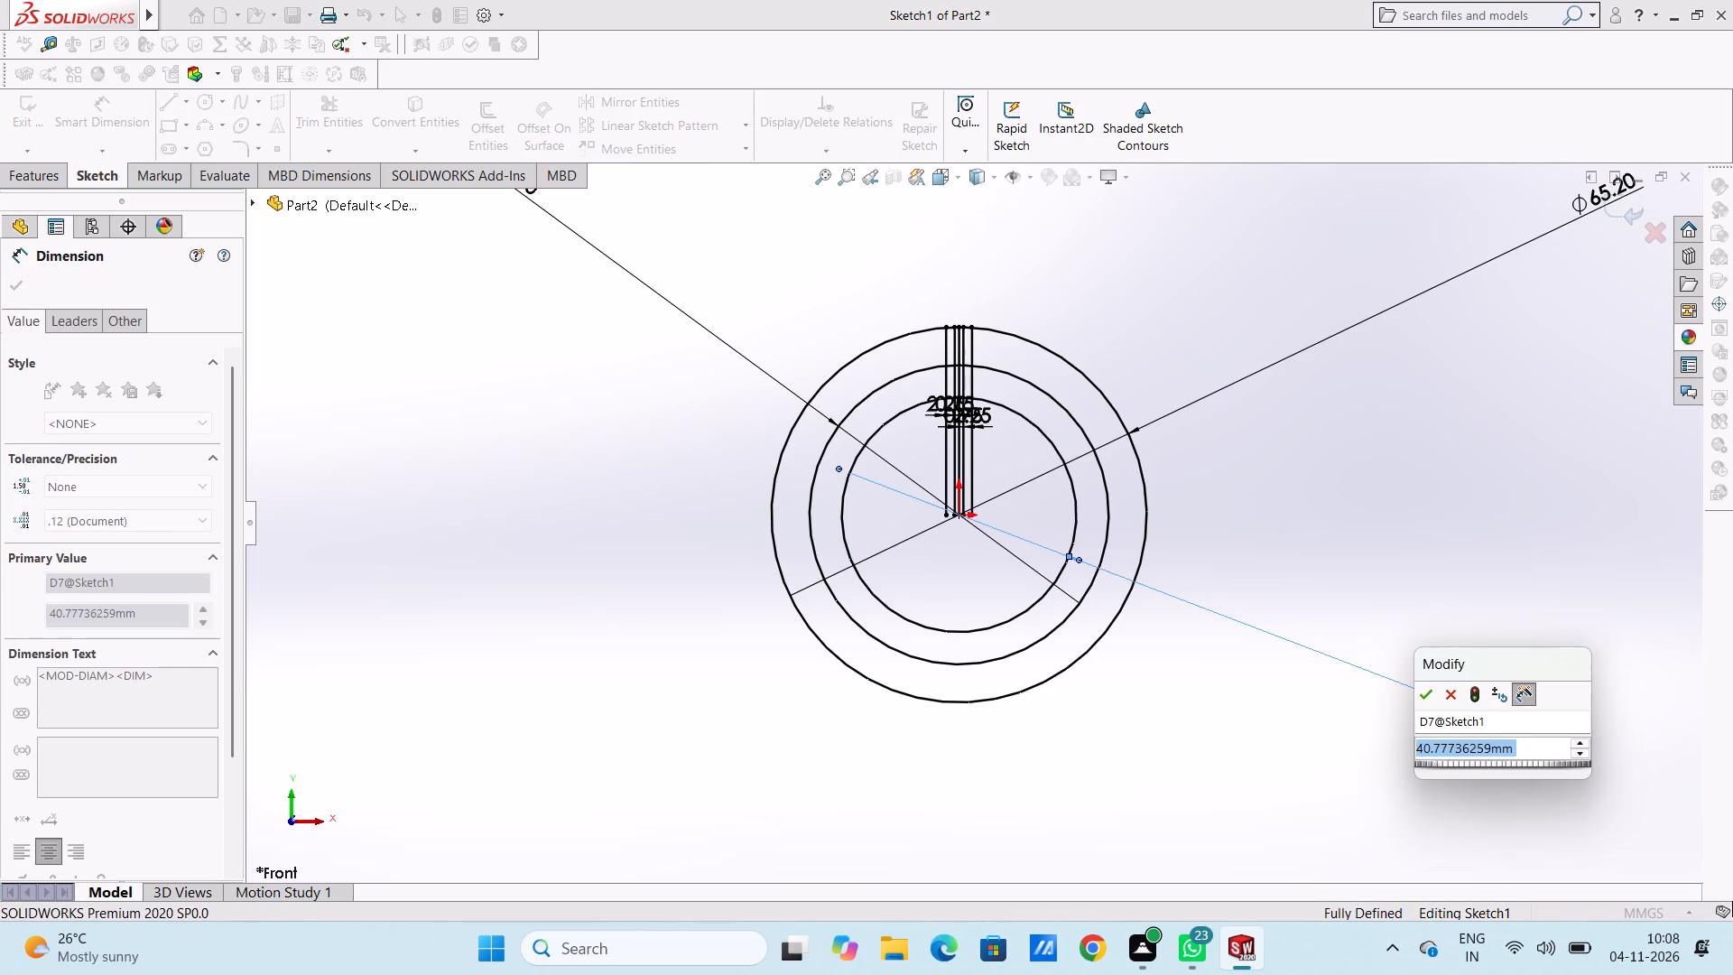
text(44)
text(.38)
key(Return)
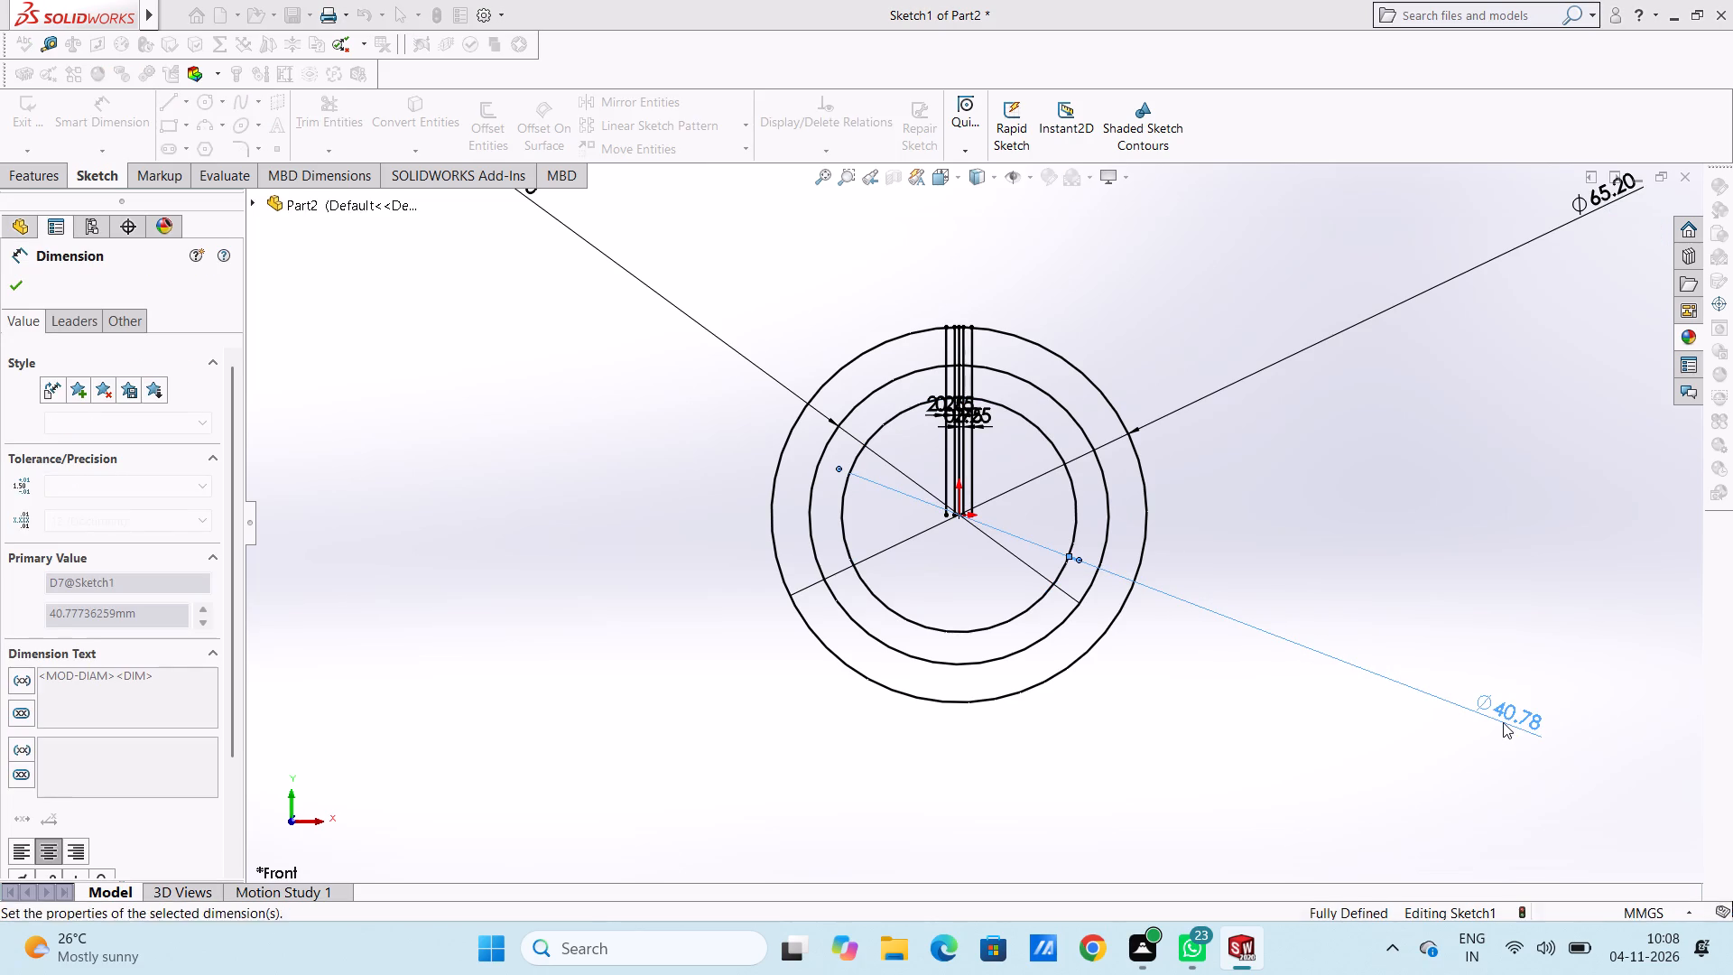
click(1242, 546)
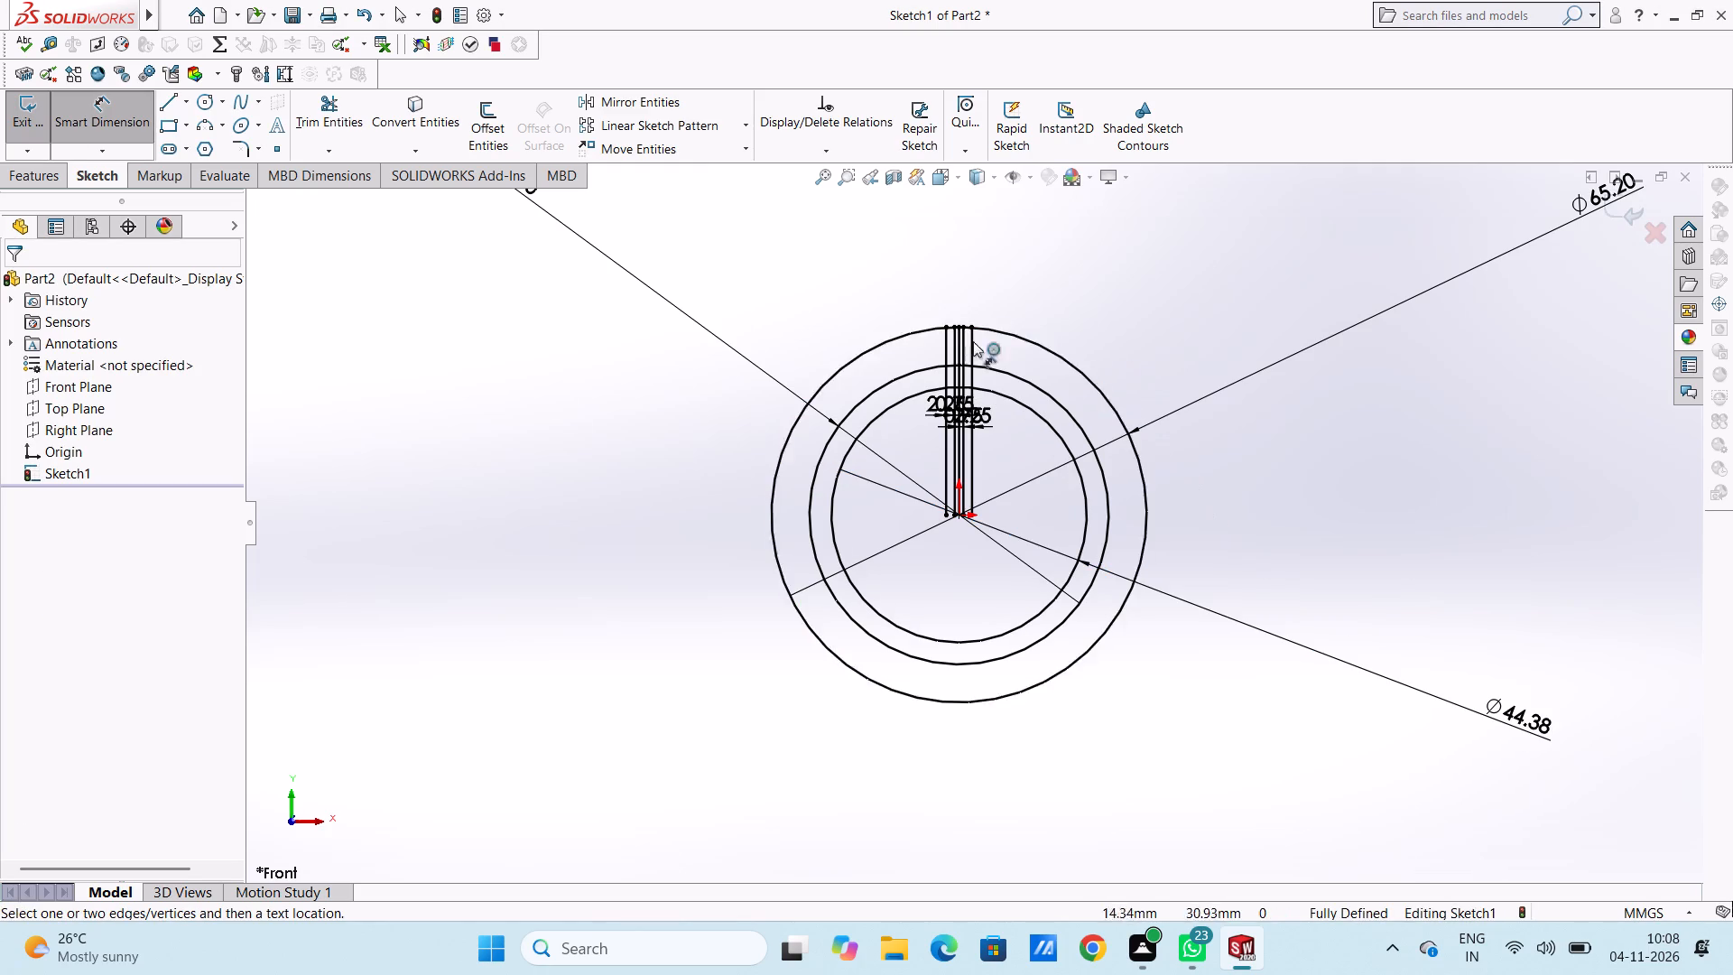
click(94, 126)
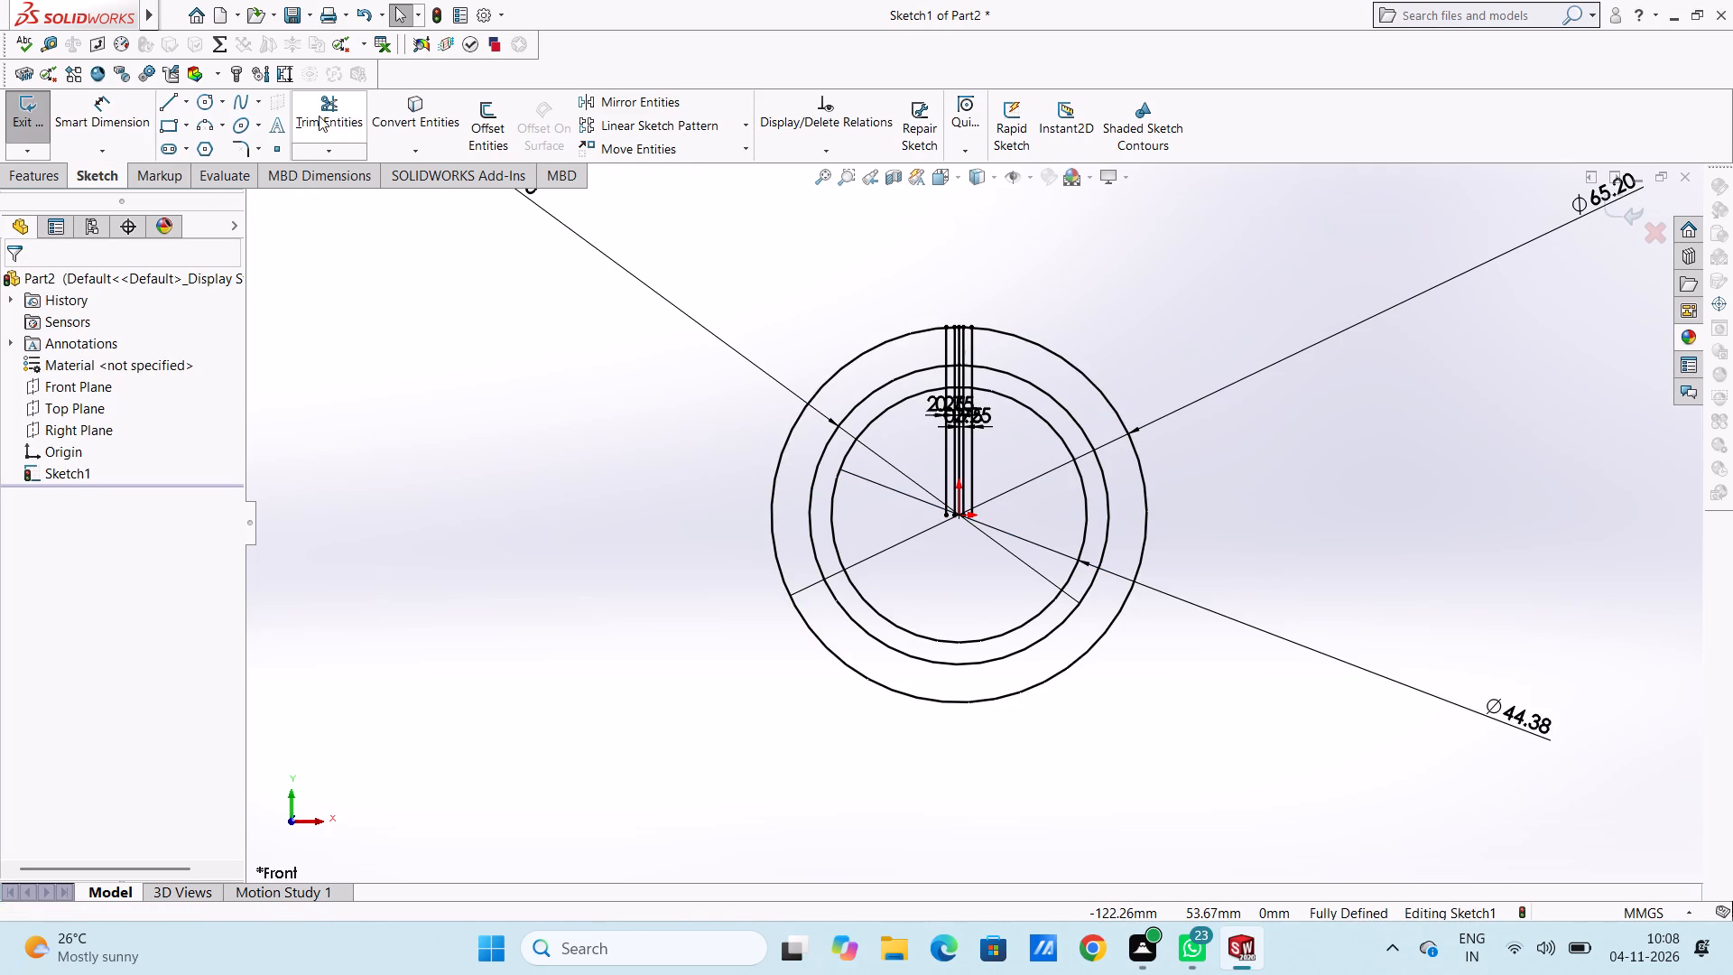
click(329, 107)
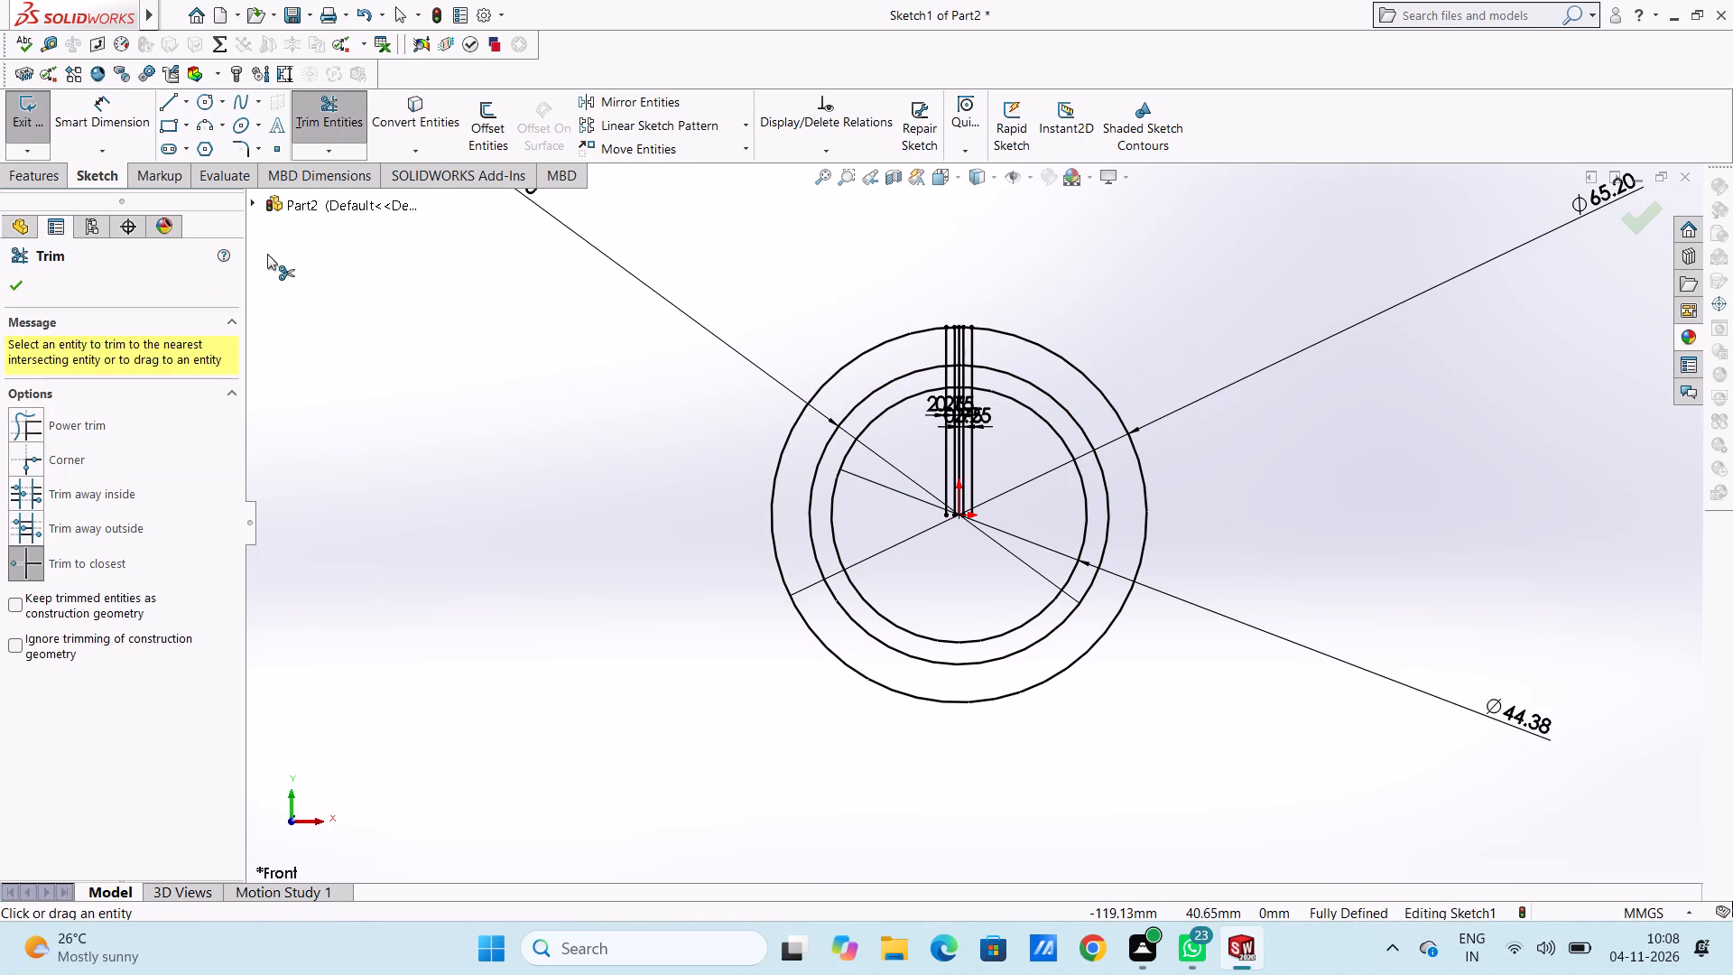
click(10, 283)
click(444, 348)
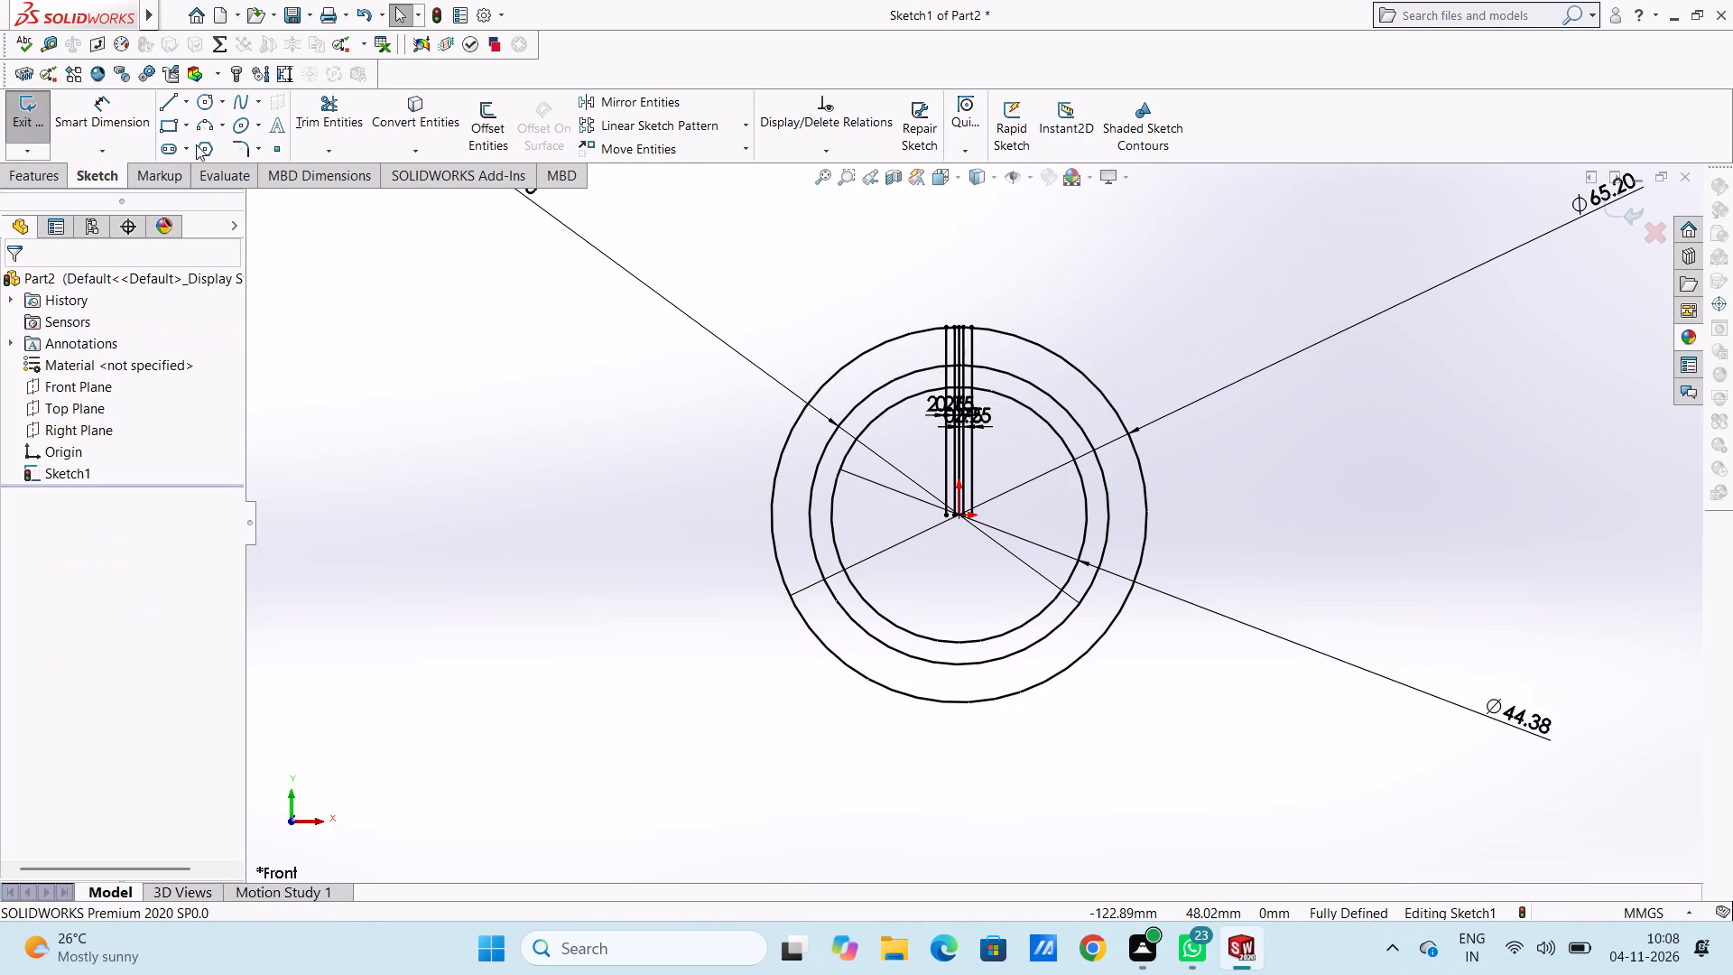
Draw a slanted line from where the left 2.25 mm offset line meets the 44.38 mm circle to where the left 0.75 mm line meets the 52 mm circle.
click(168, 106)
scroll(1026, 362, down, 4)
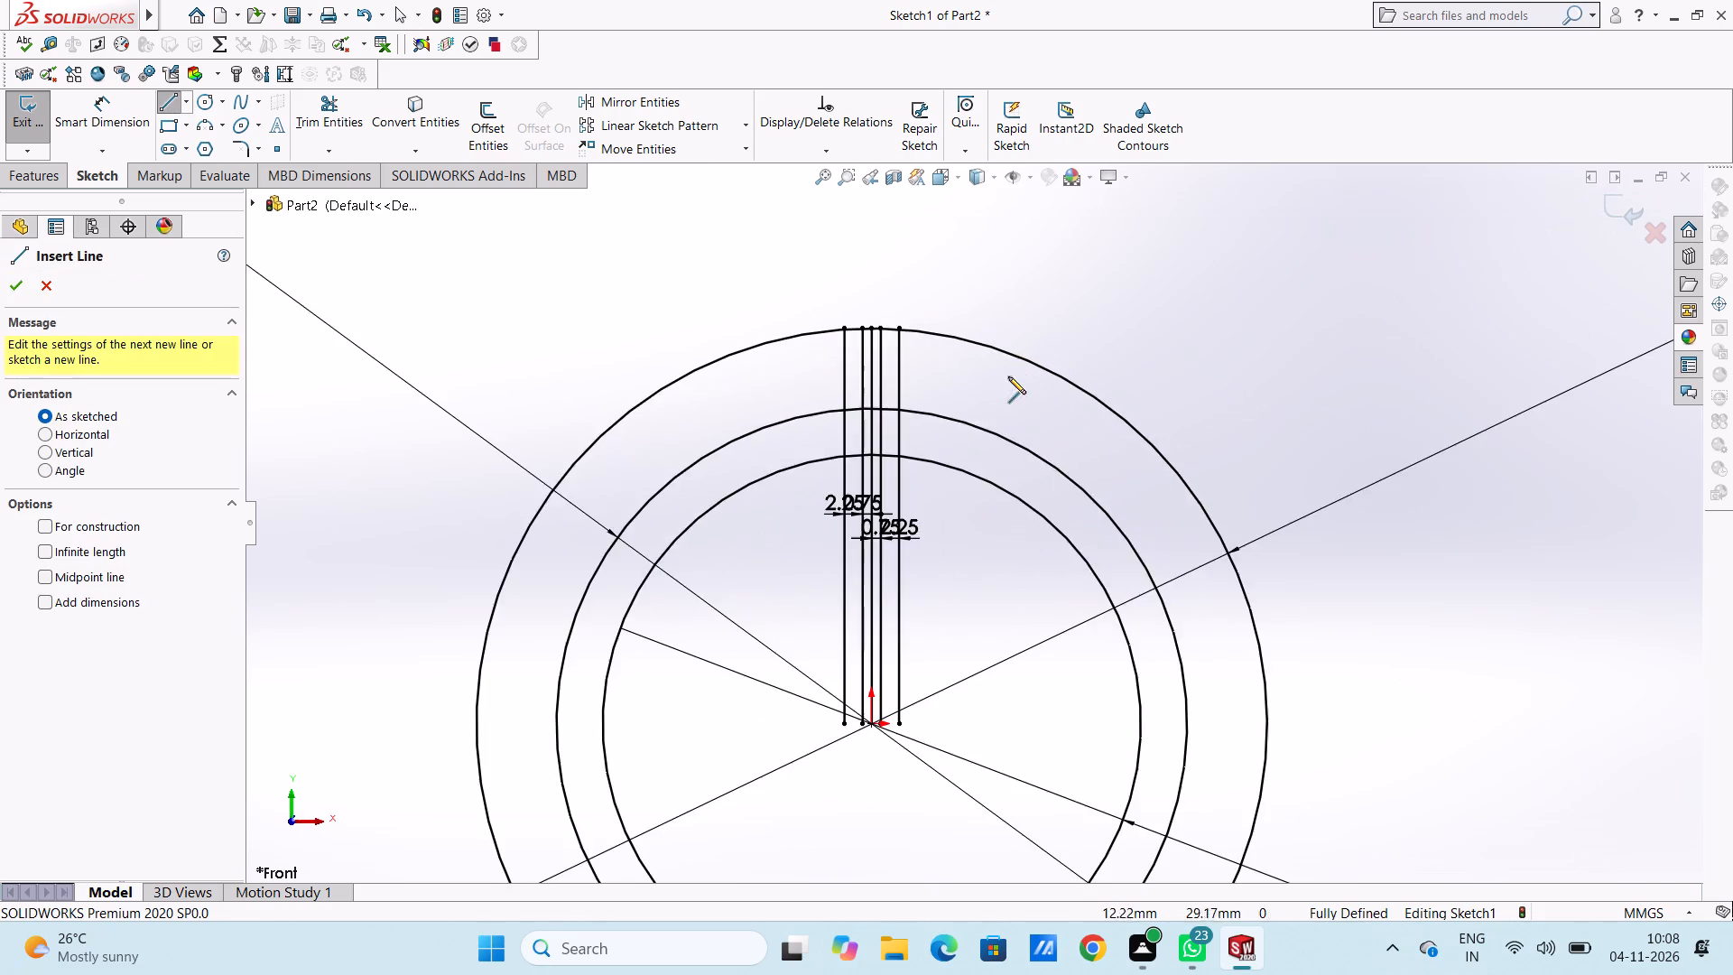
scroll(955, 407, down, 3)
scroll(896, 485, down, 4)
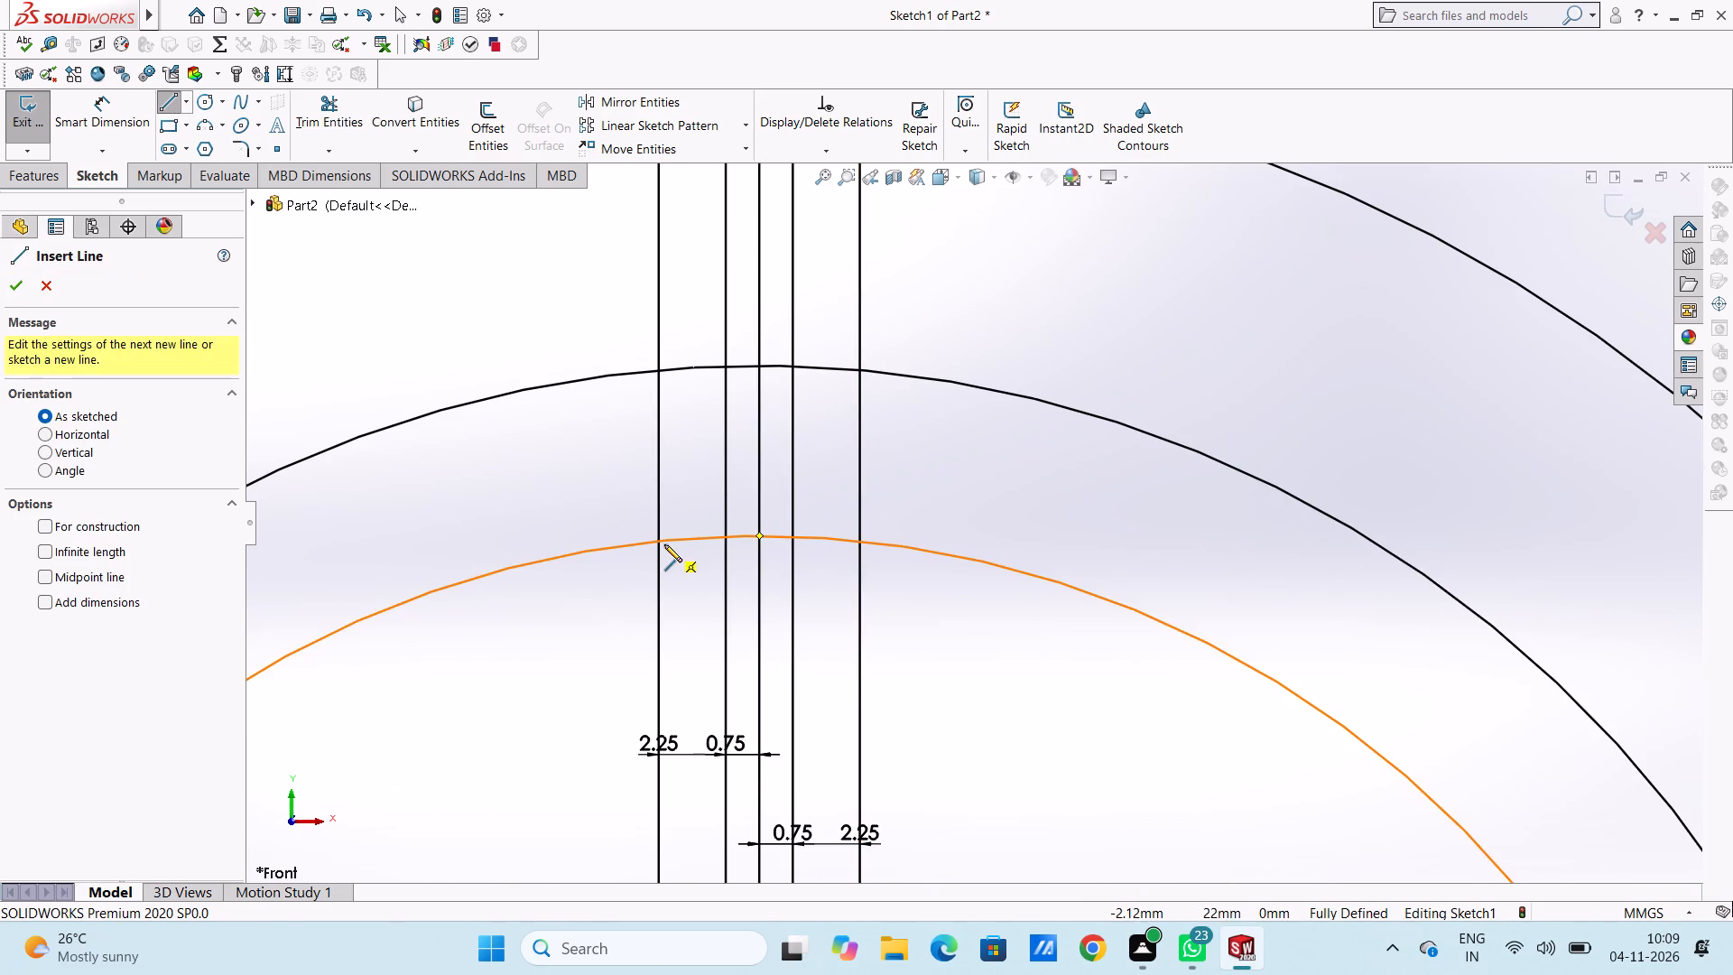
click(656, 541)
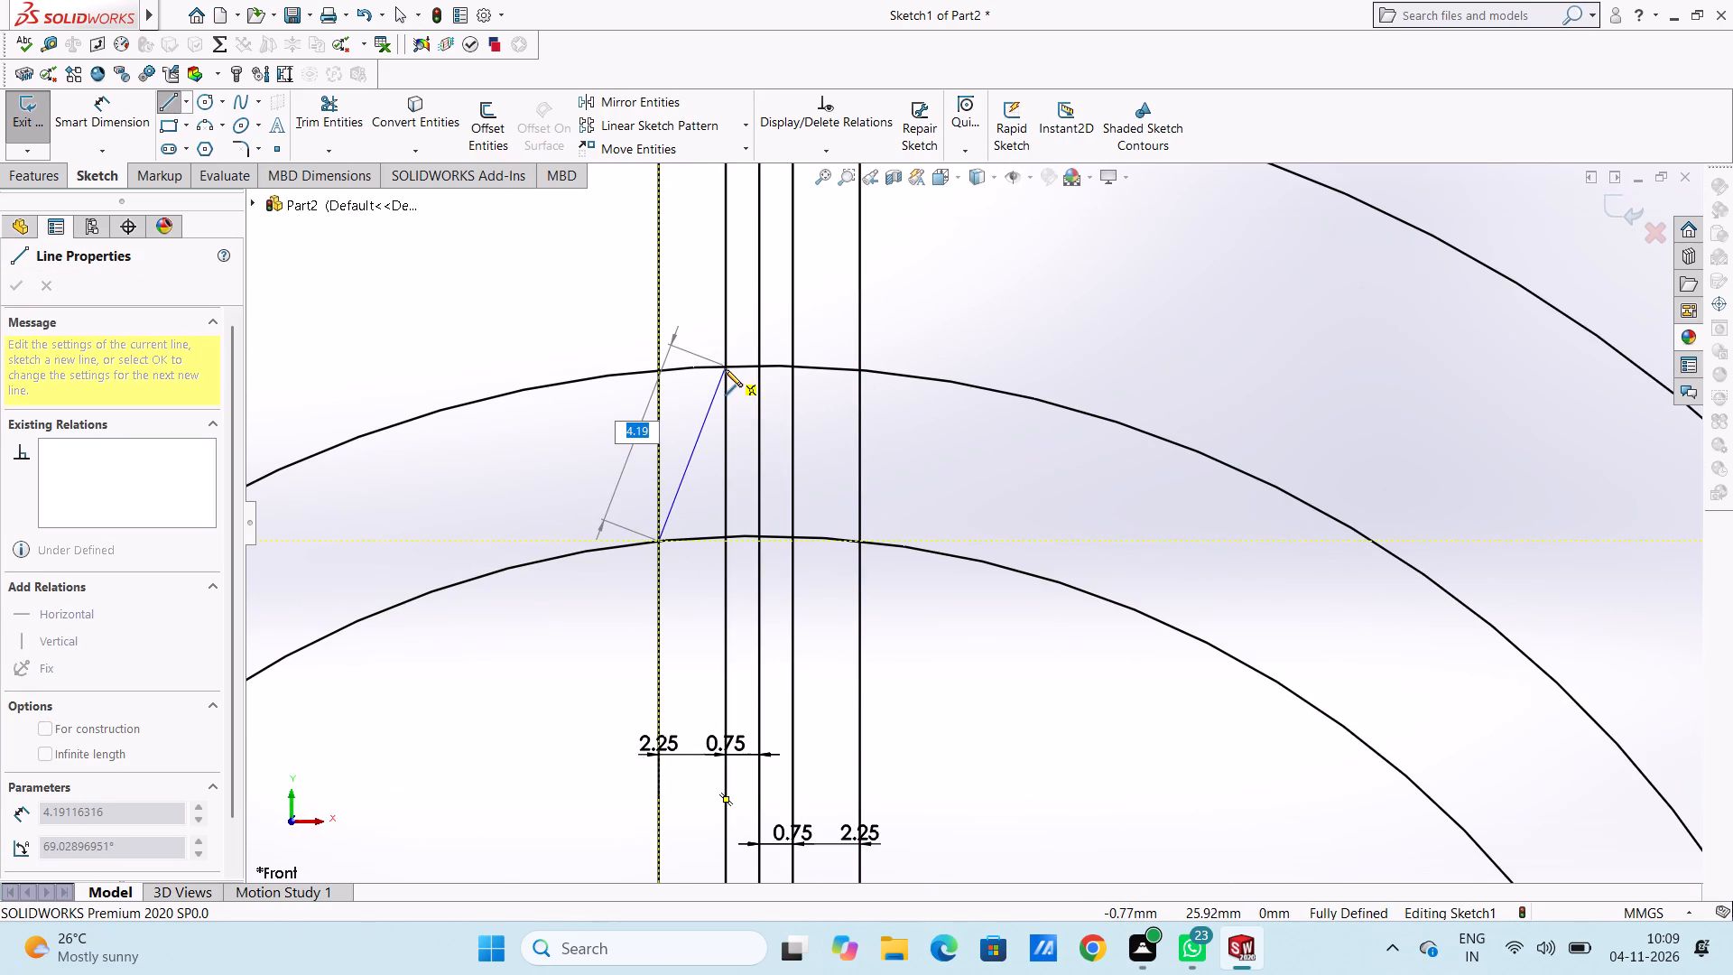
click(725, 369)
right_click(1026, 278)
click(1045, 293)
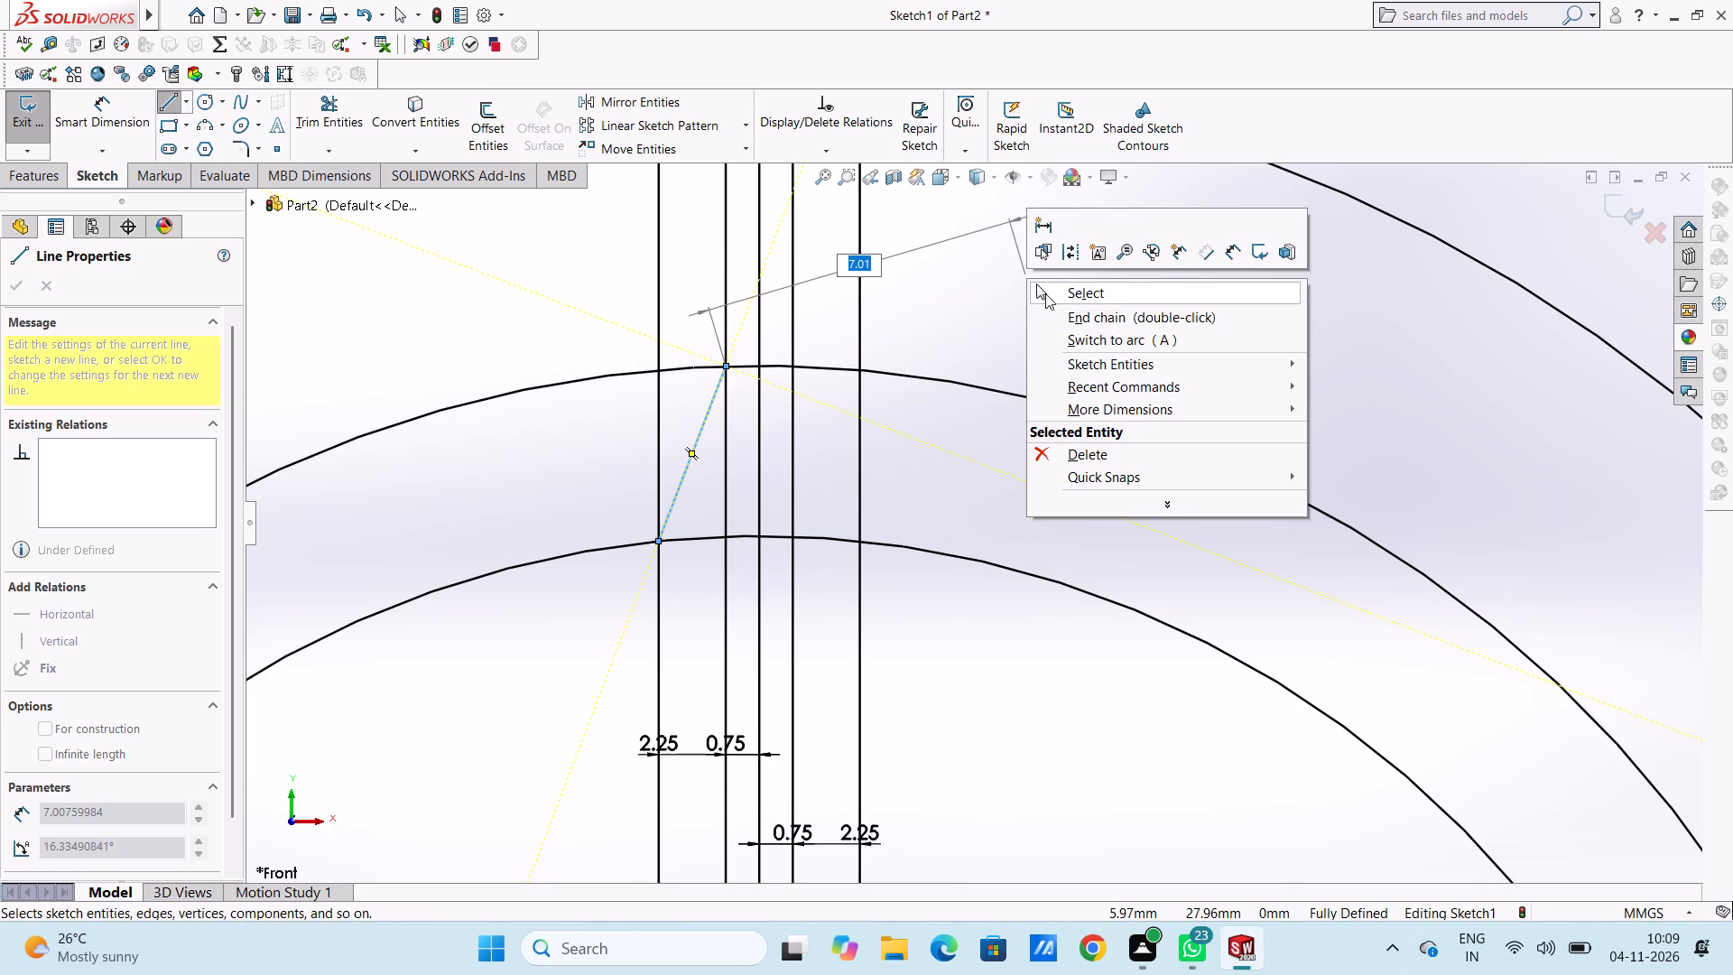
click(1020, 307)
Draw the opposite slanted line from the right 0.75 mm line on the 52 mm circle to the right 2.25 mm line on the 44.38 mm circle.
click(168, 105)
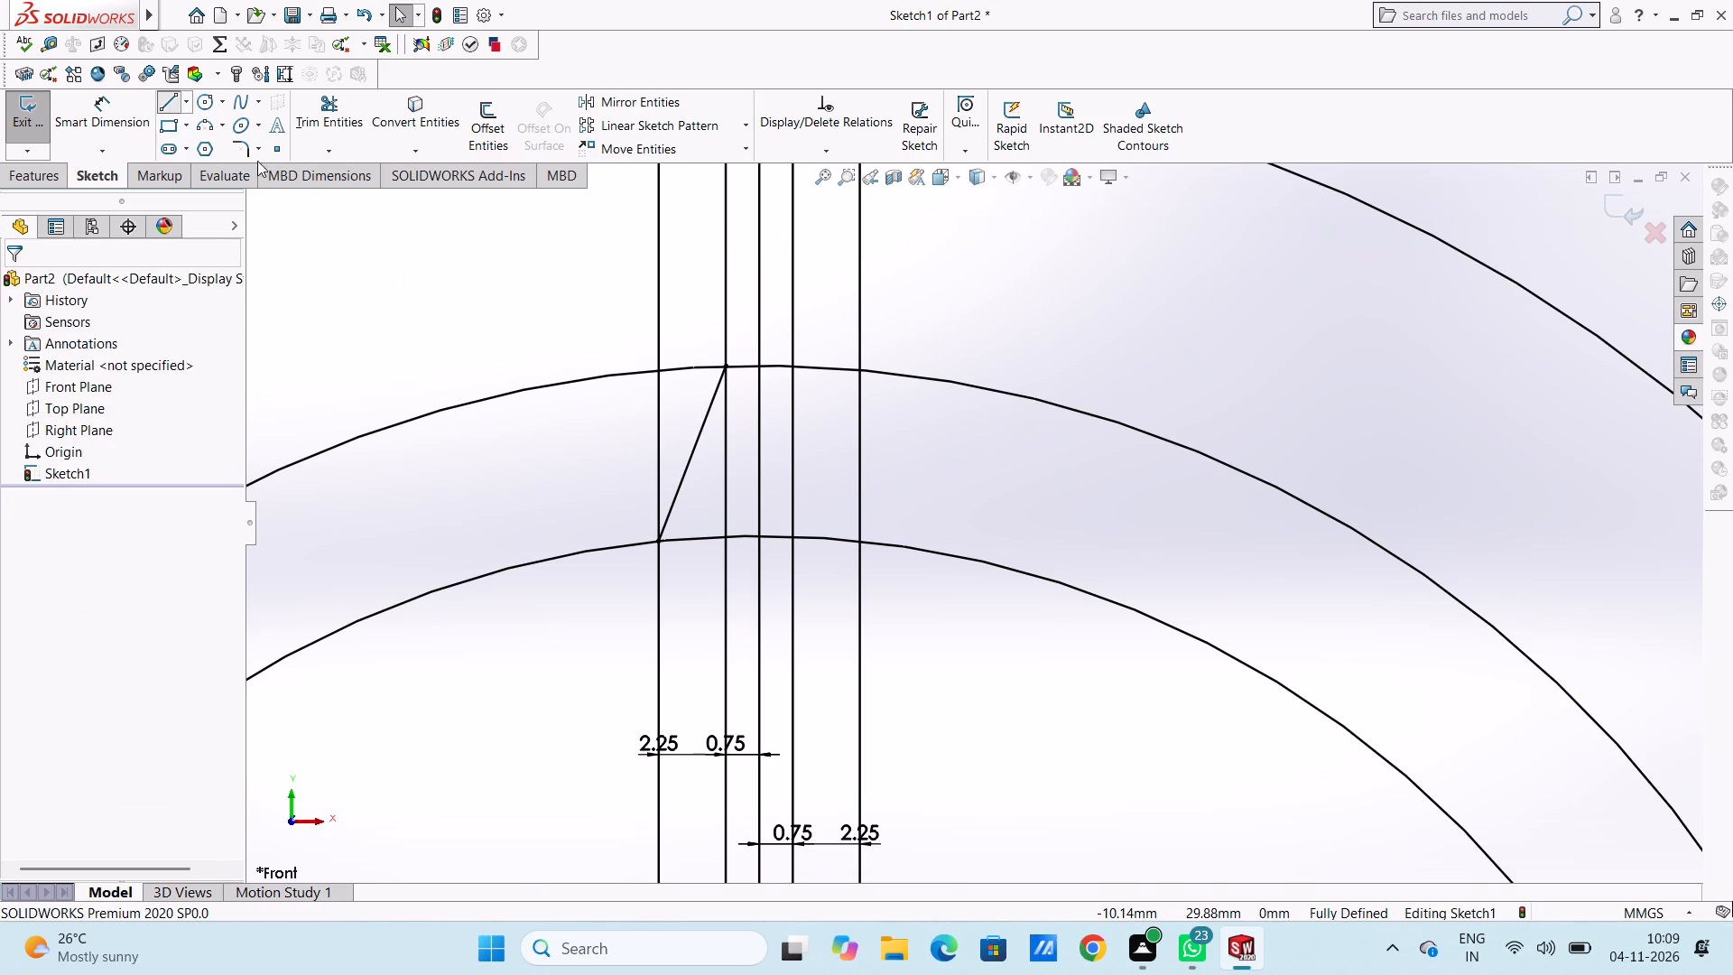
click(793, 367)
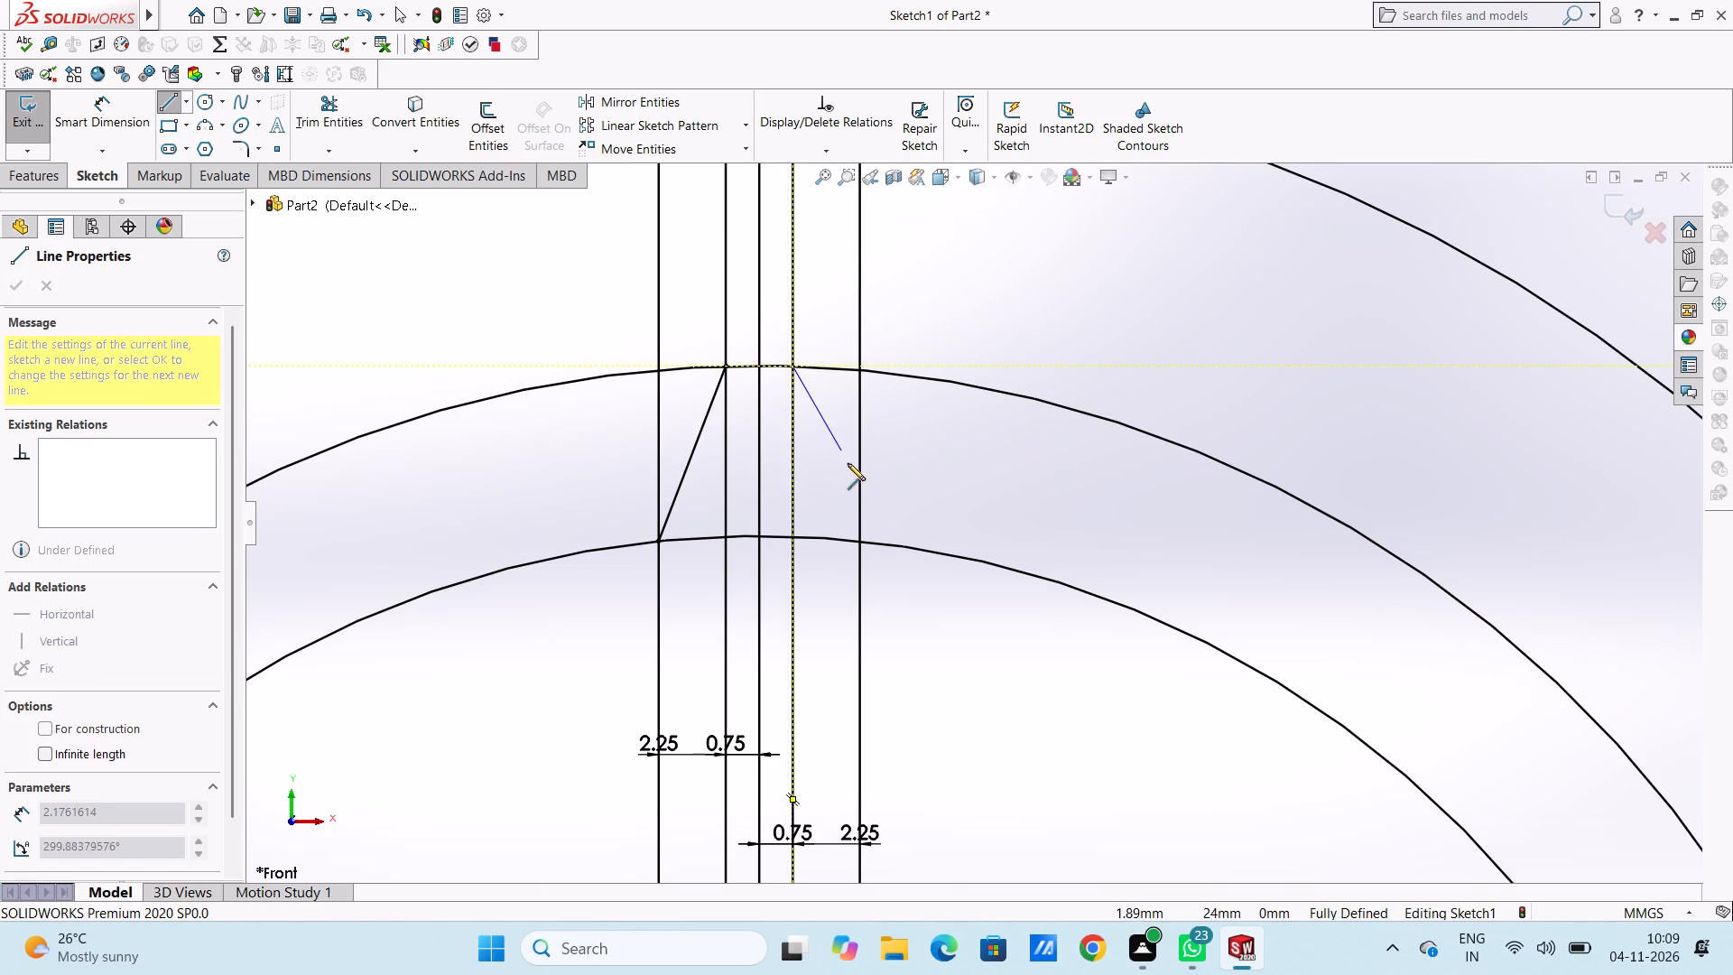
click(864, 543)
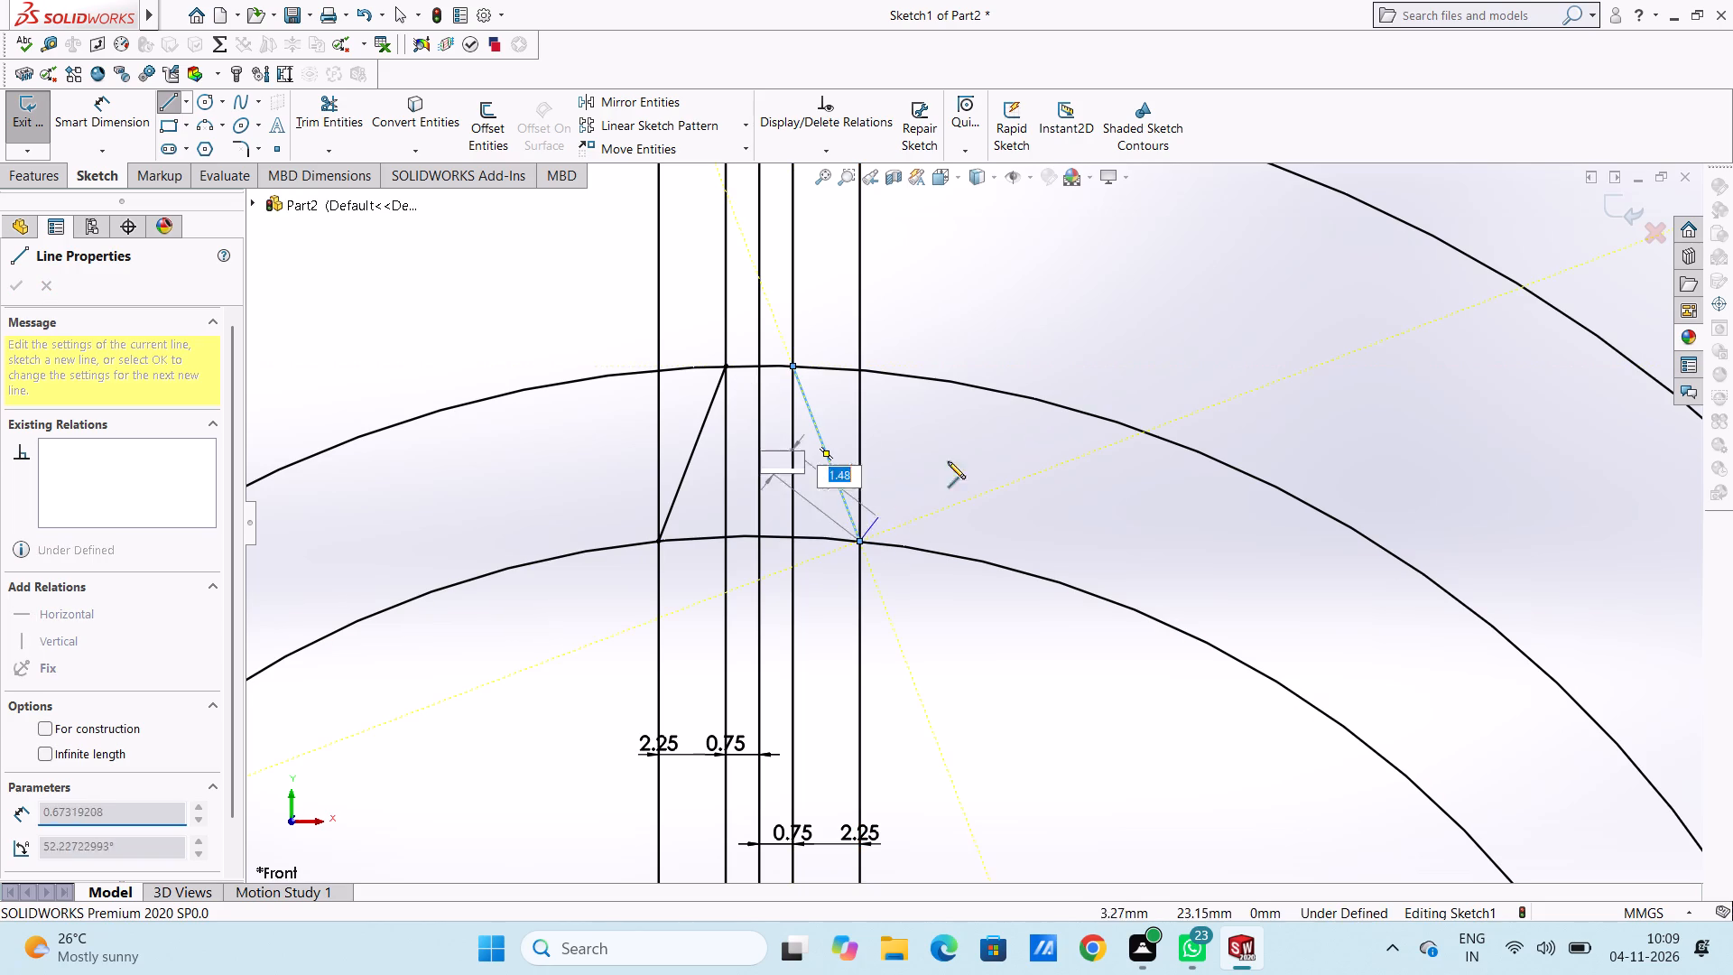
right_click(1059, 315)
click(1082, 324)
click(1068, 326)
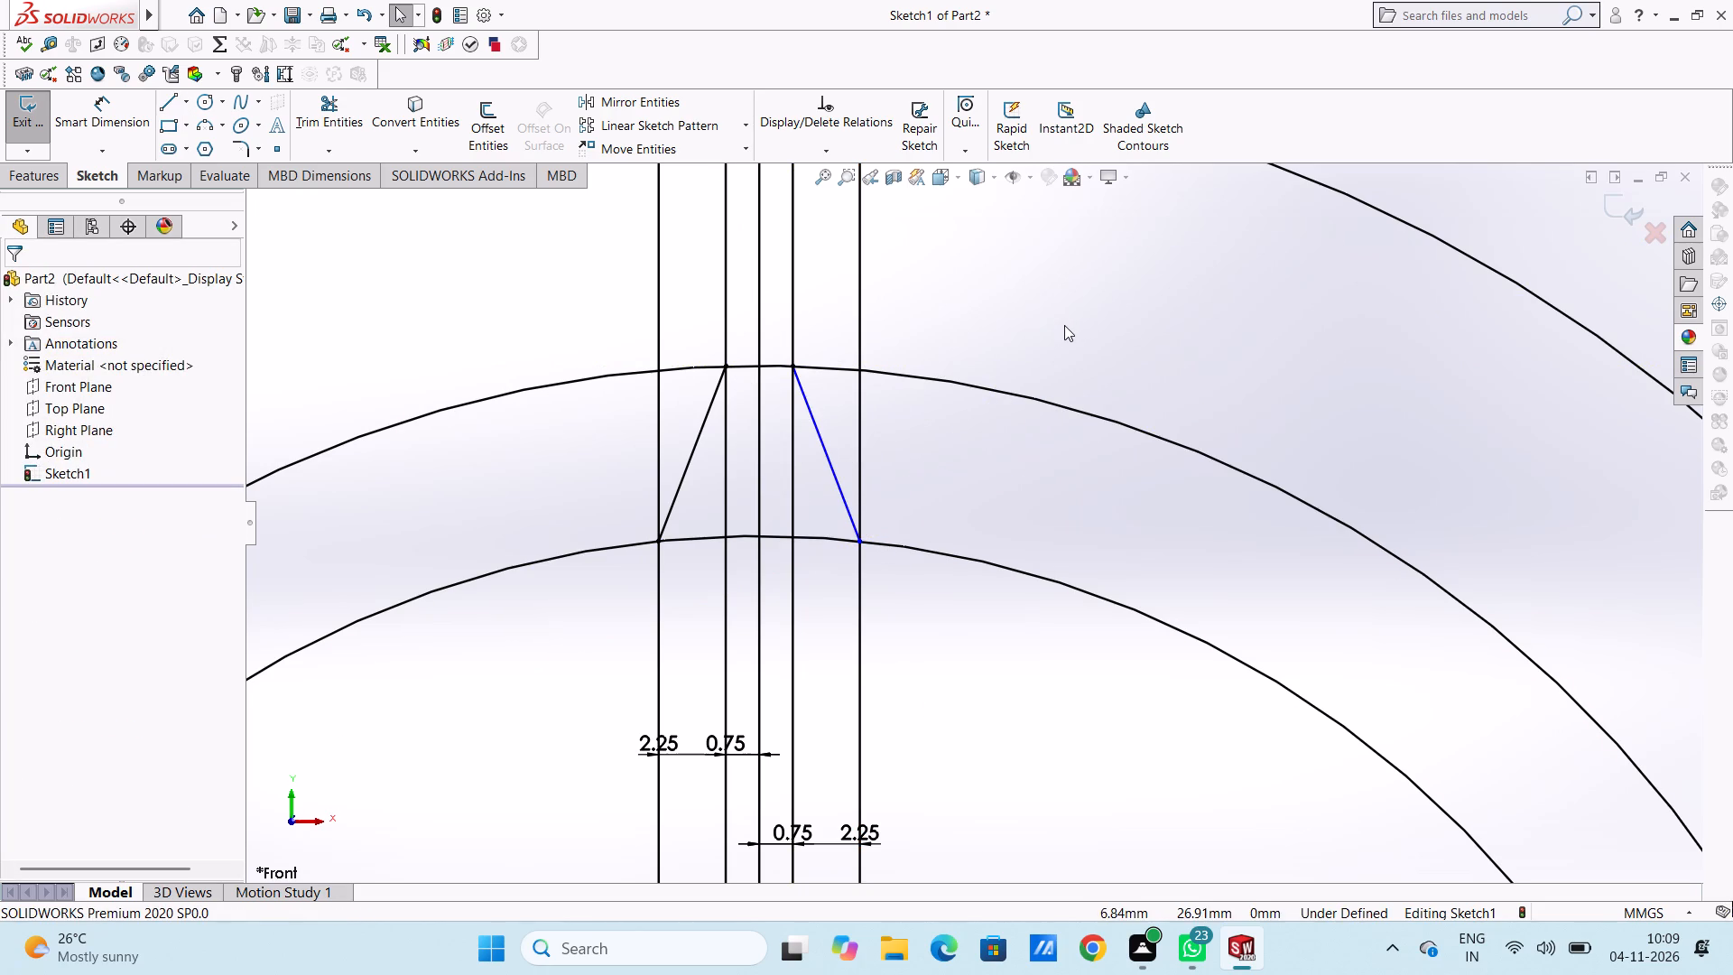
Trim the five vertical lines away above the 52 mm circle, including the short stubs extending past the 65.2 mm circle.
scroll(935, 461, up, 3)
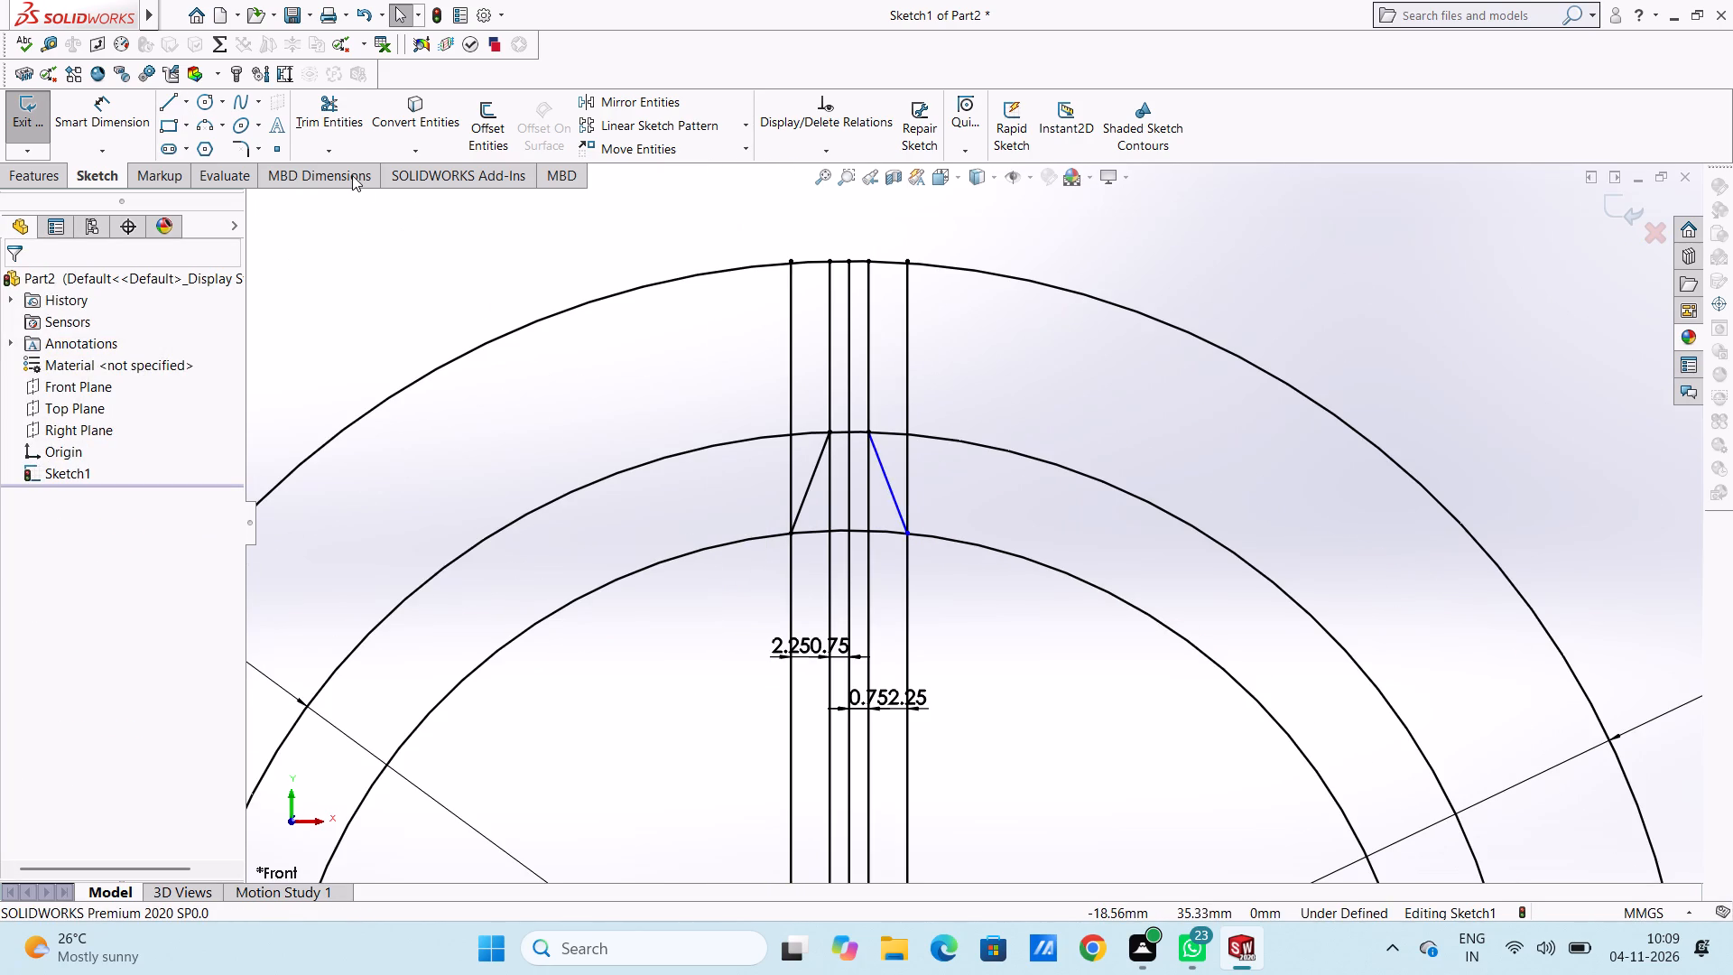
click(336, 112)
click(792, 330)
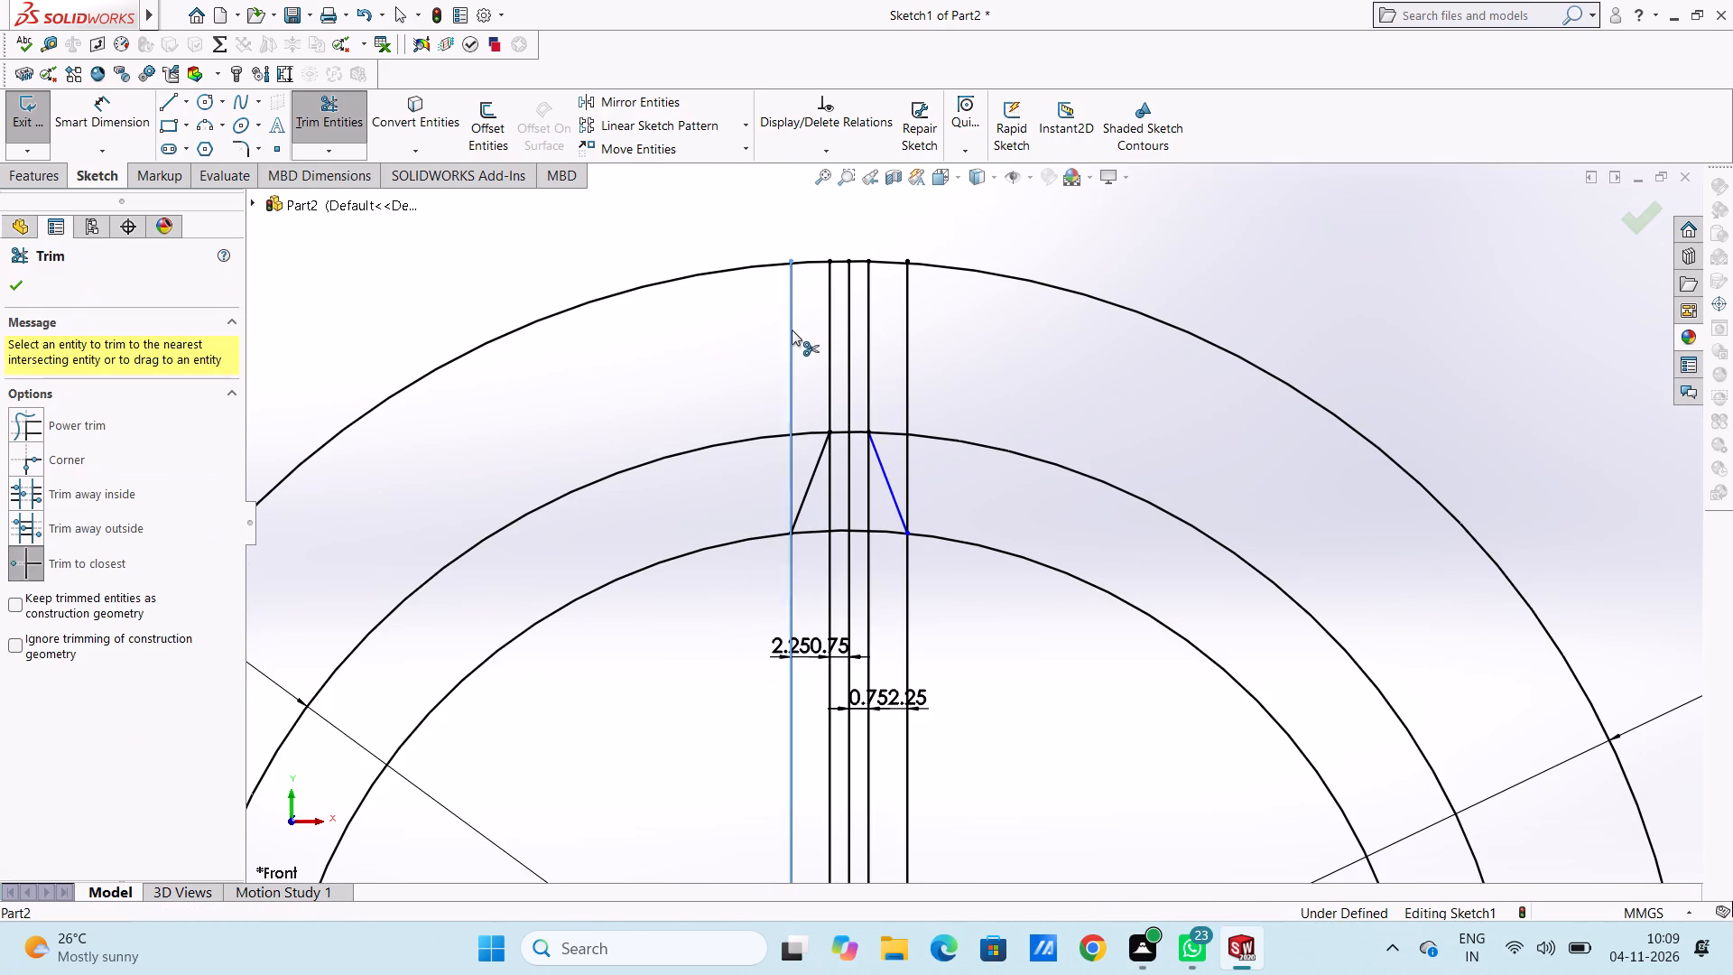
click(828, 346)
scroll(857, 288, down, 2)
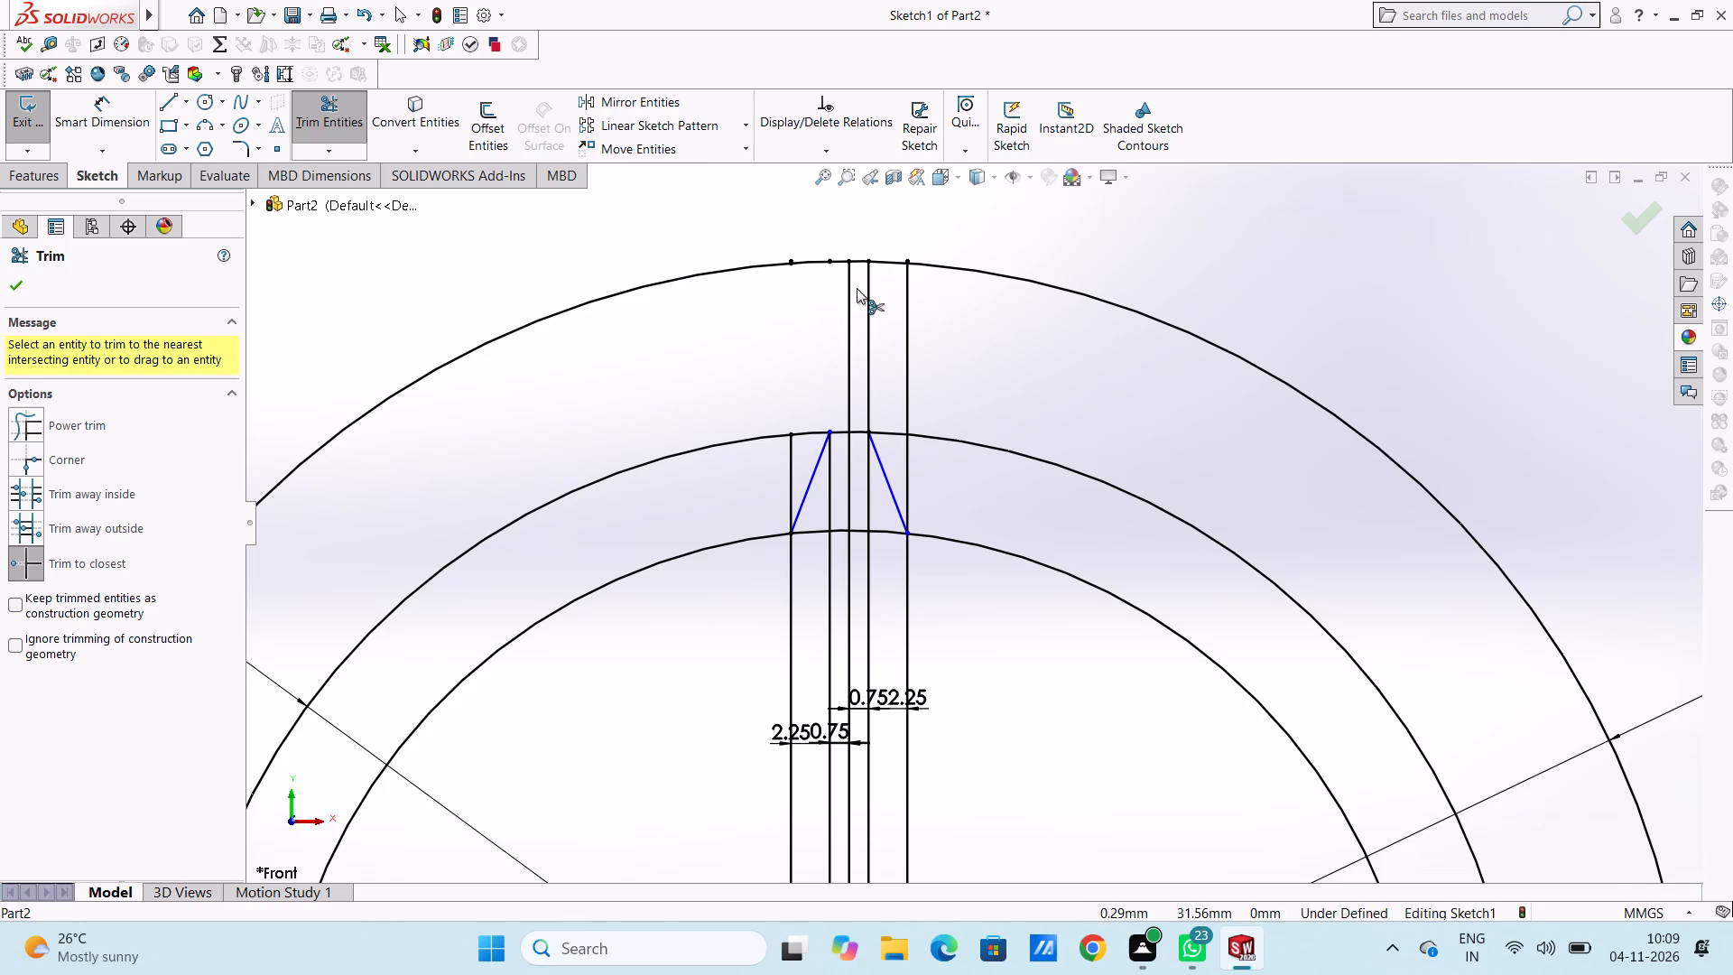
scroll(857, 288, down, 7)
click(647, 339)
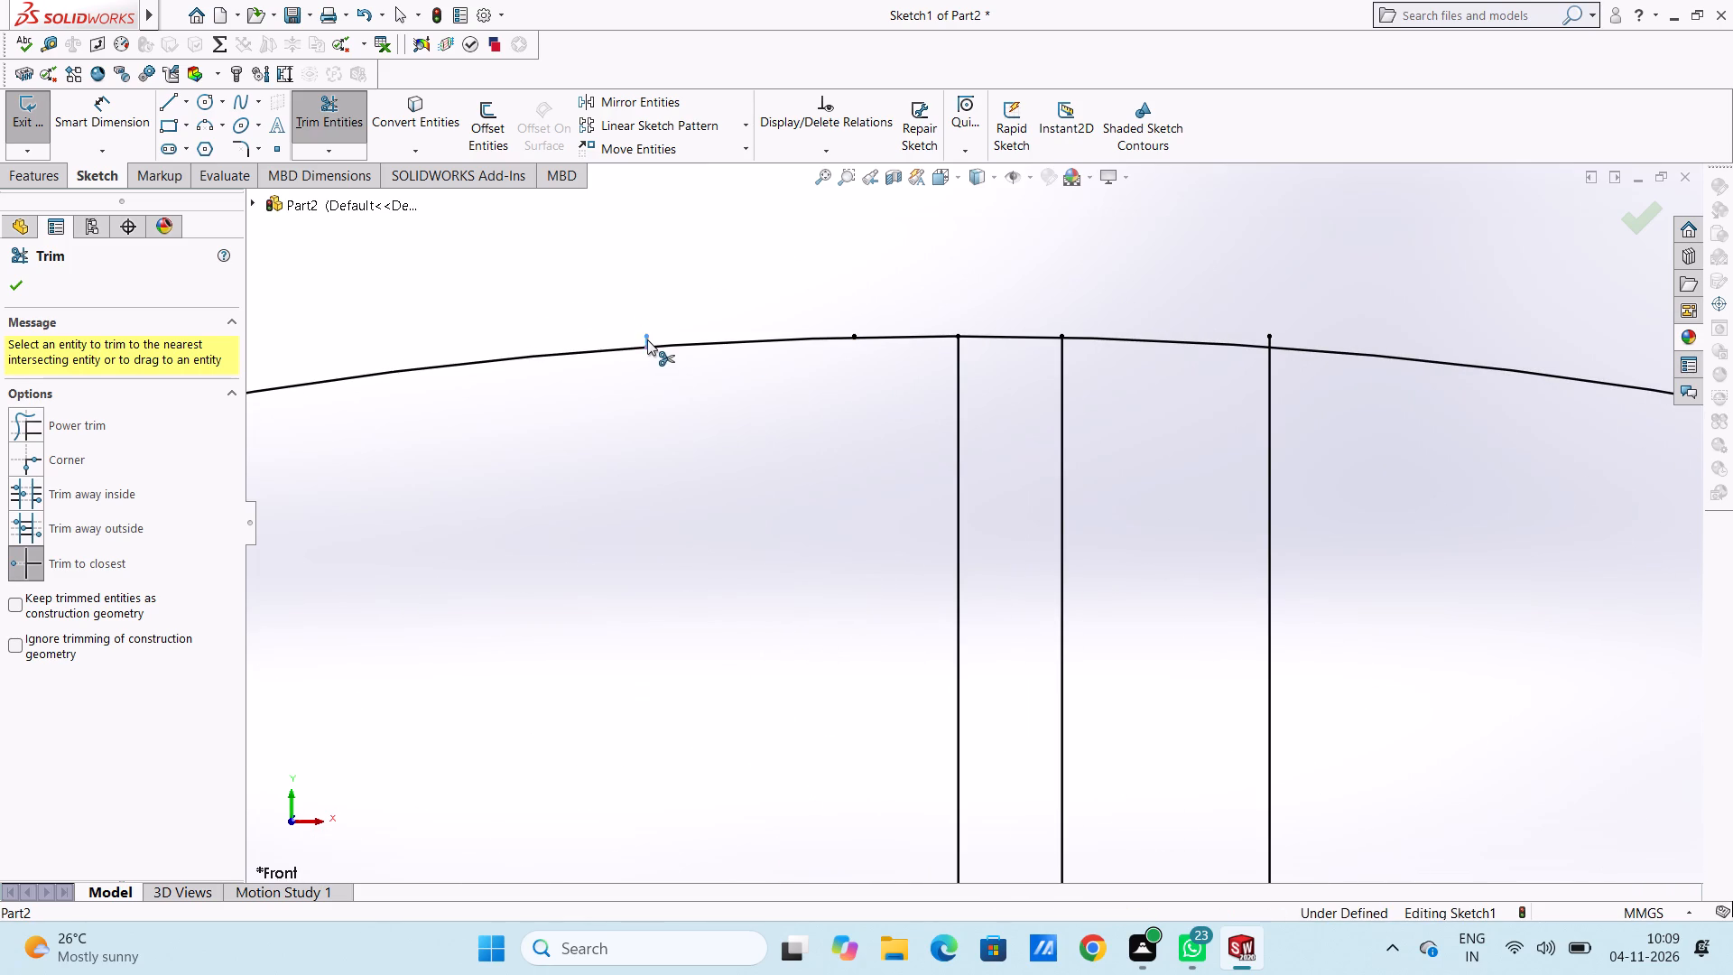
click(857, 335)
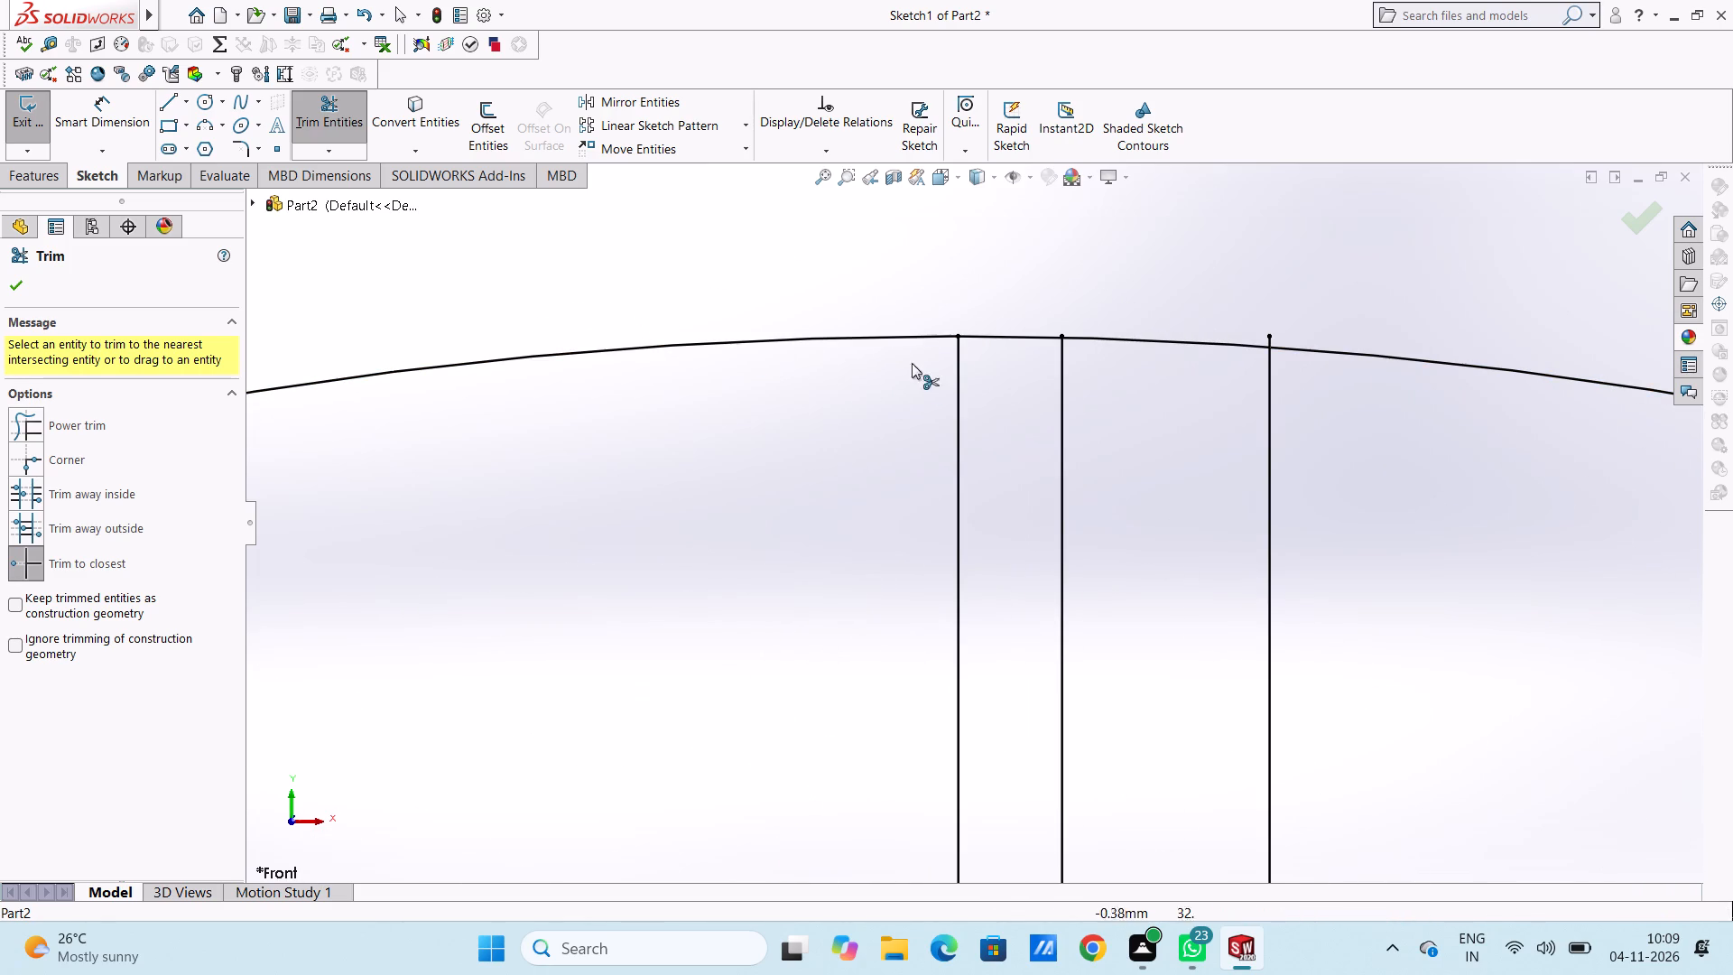
click(959, 401)
click(1065, 422)
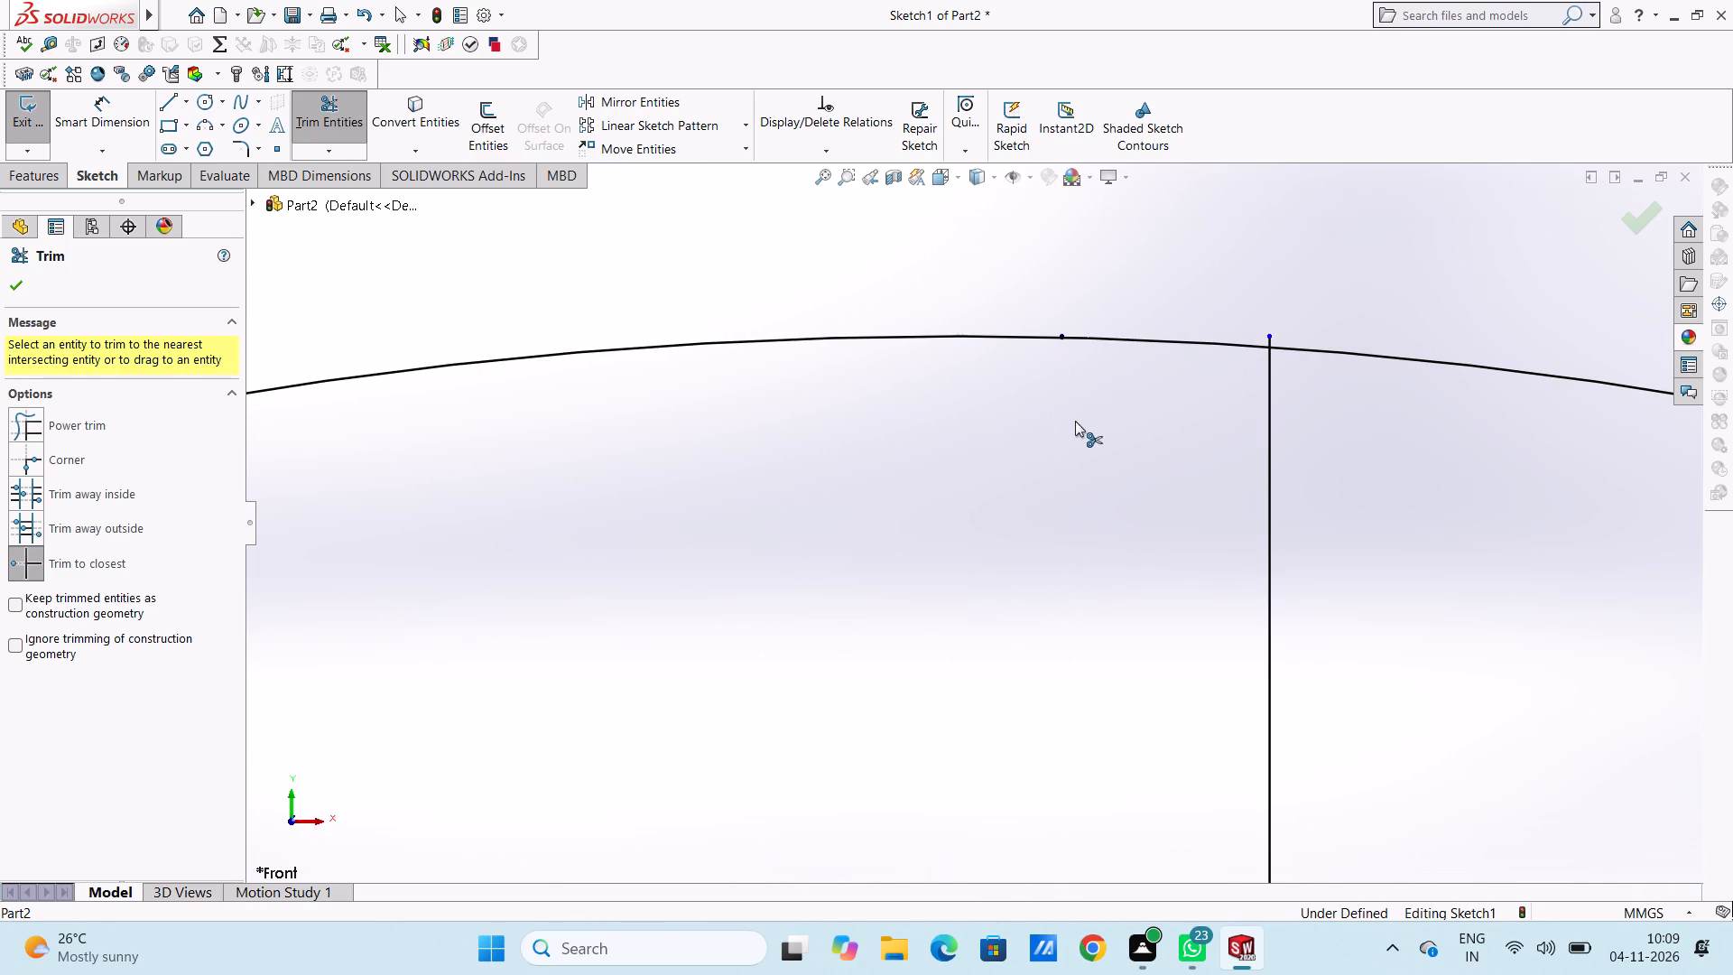
click(1268, 409)
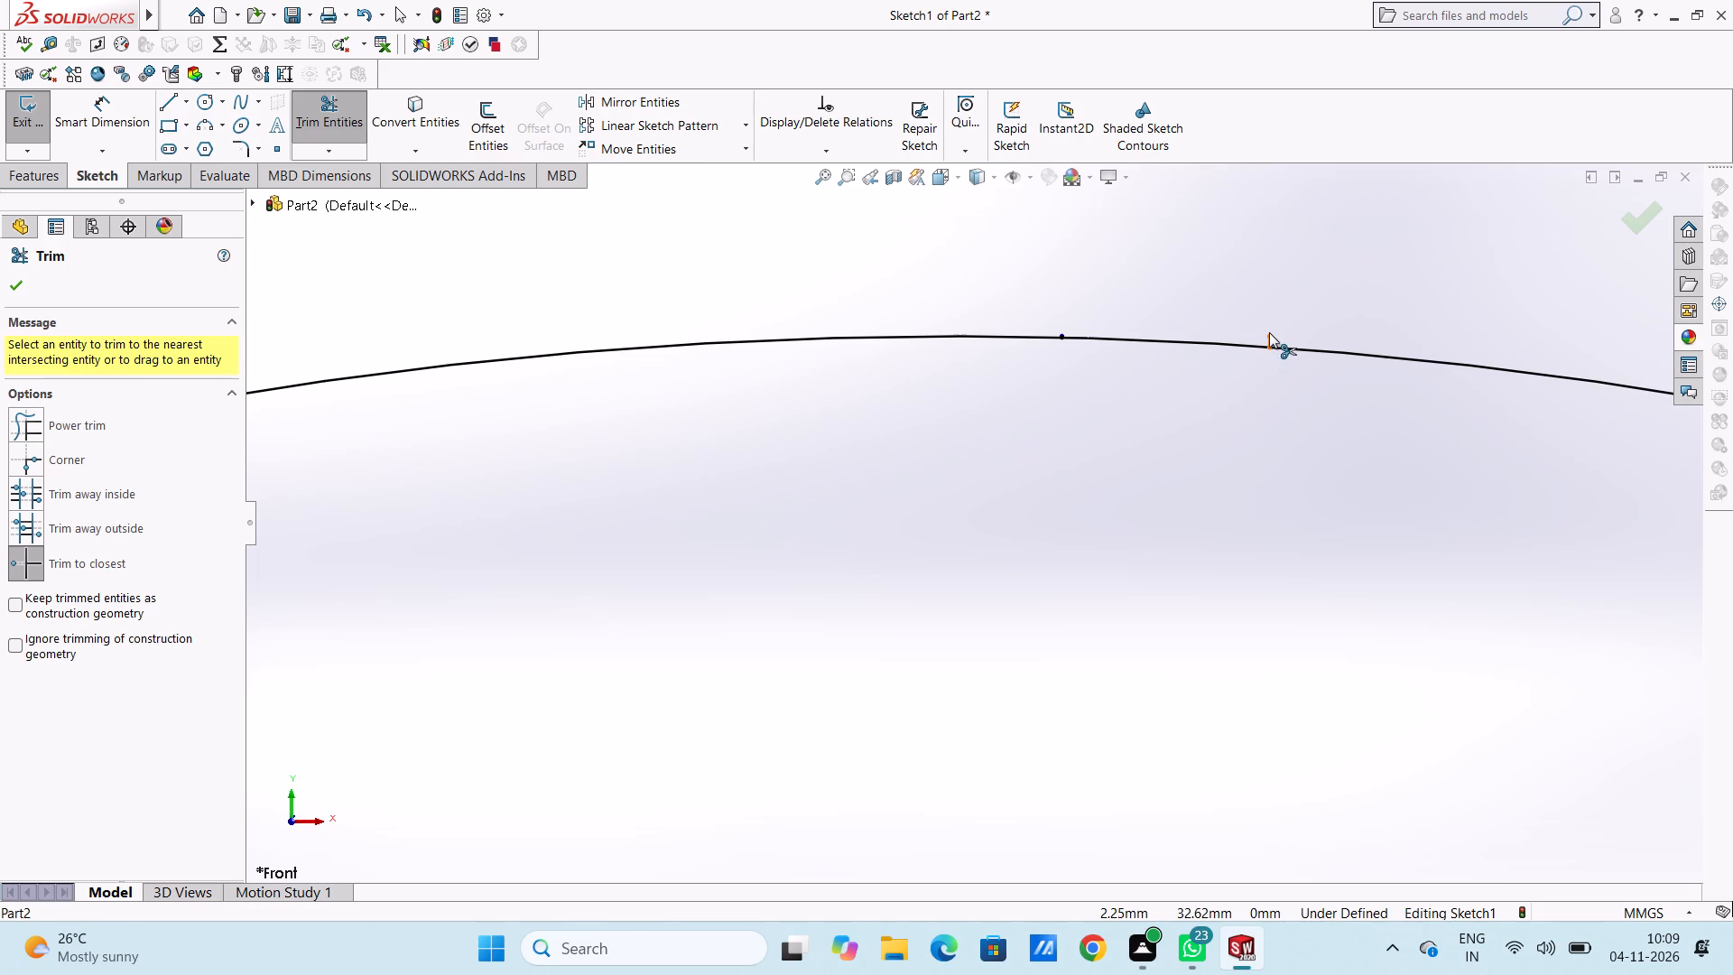
click(1269, 332)
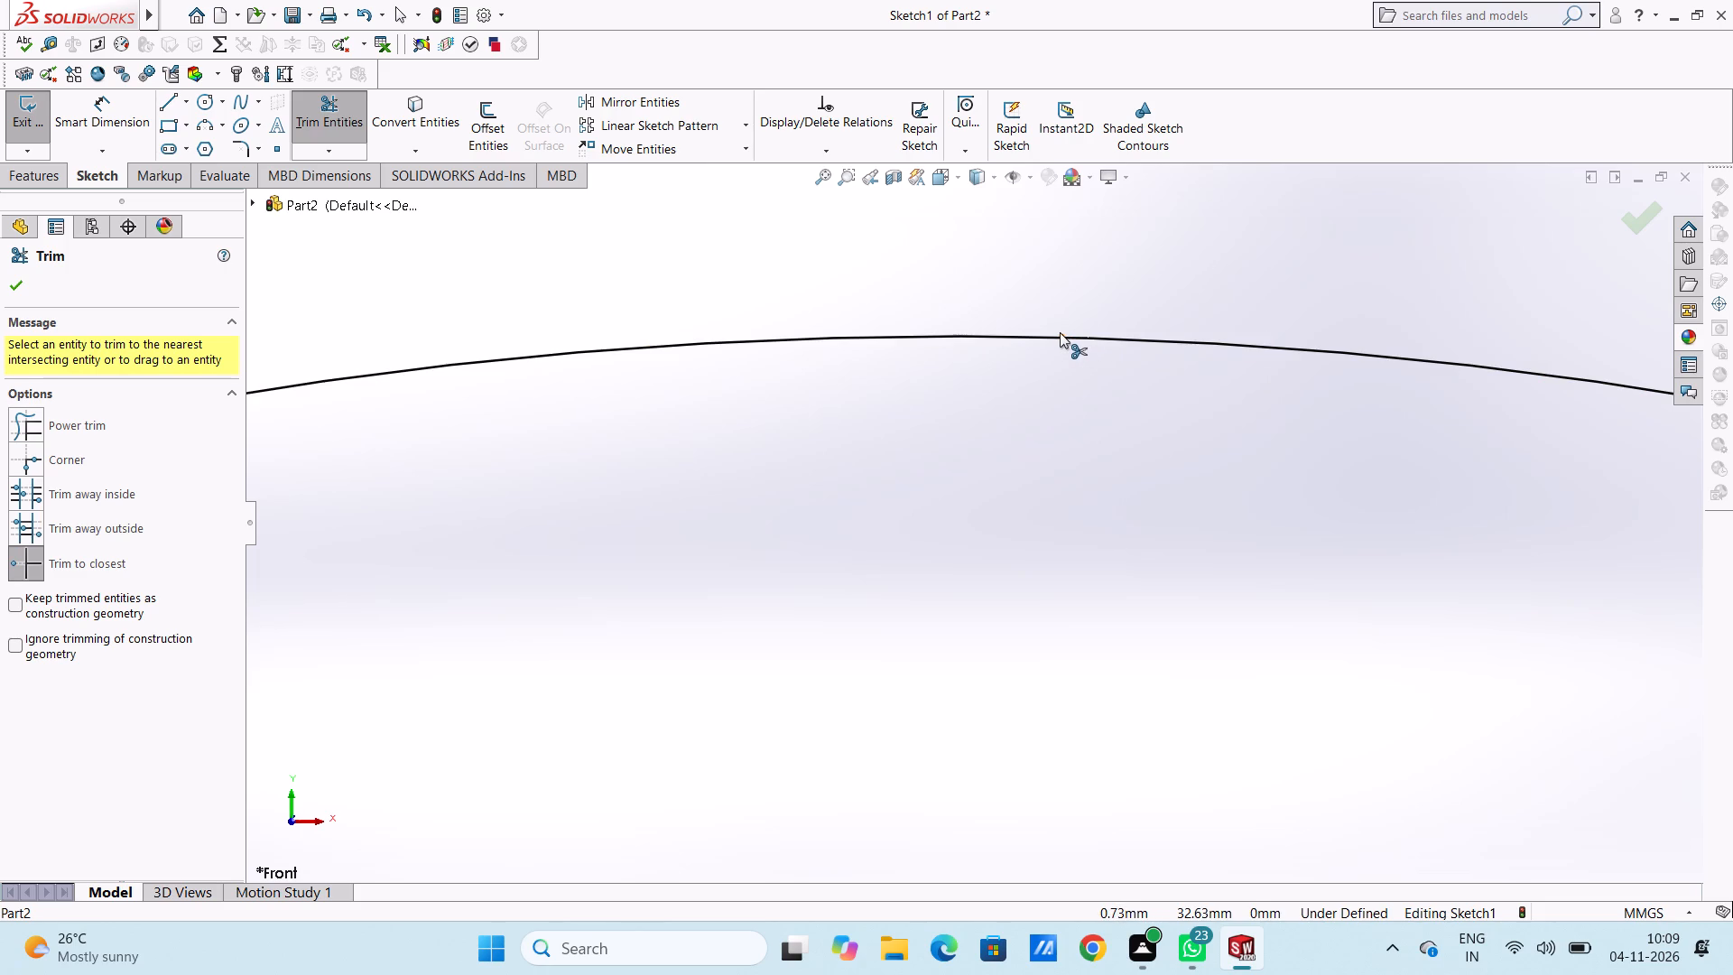
click(1060, 332)
Trim away the portions of the five vertical lines inside the 44.38 mm circle.
scroll(1080, 385, up, 14)
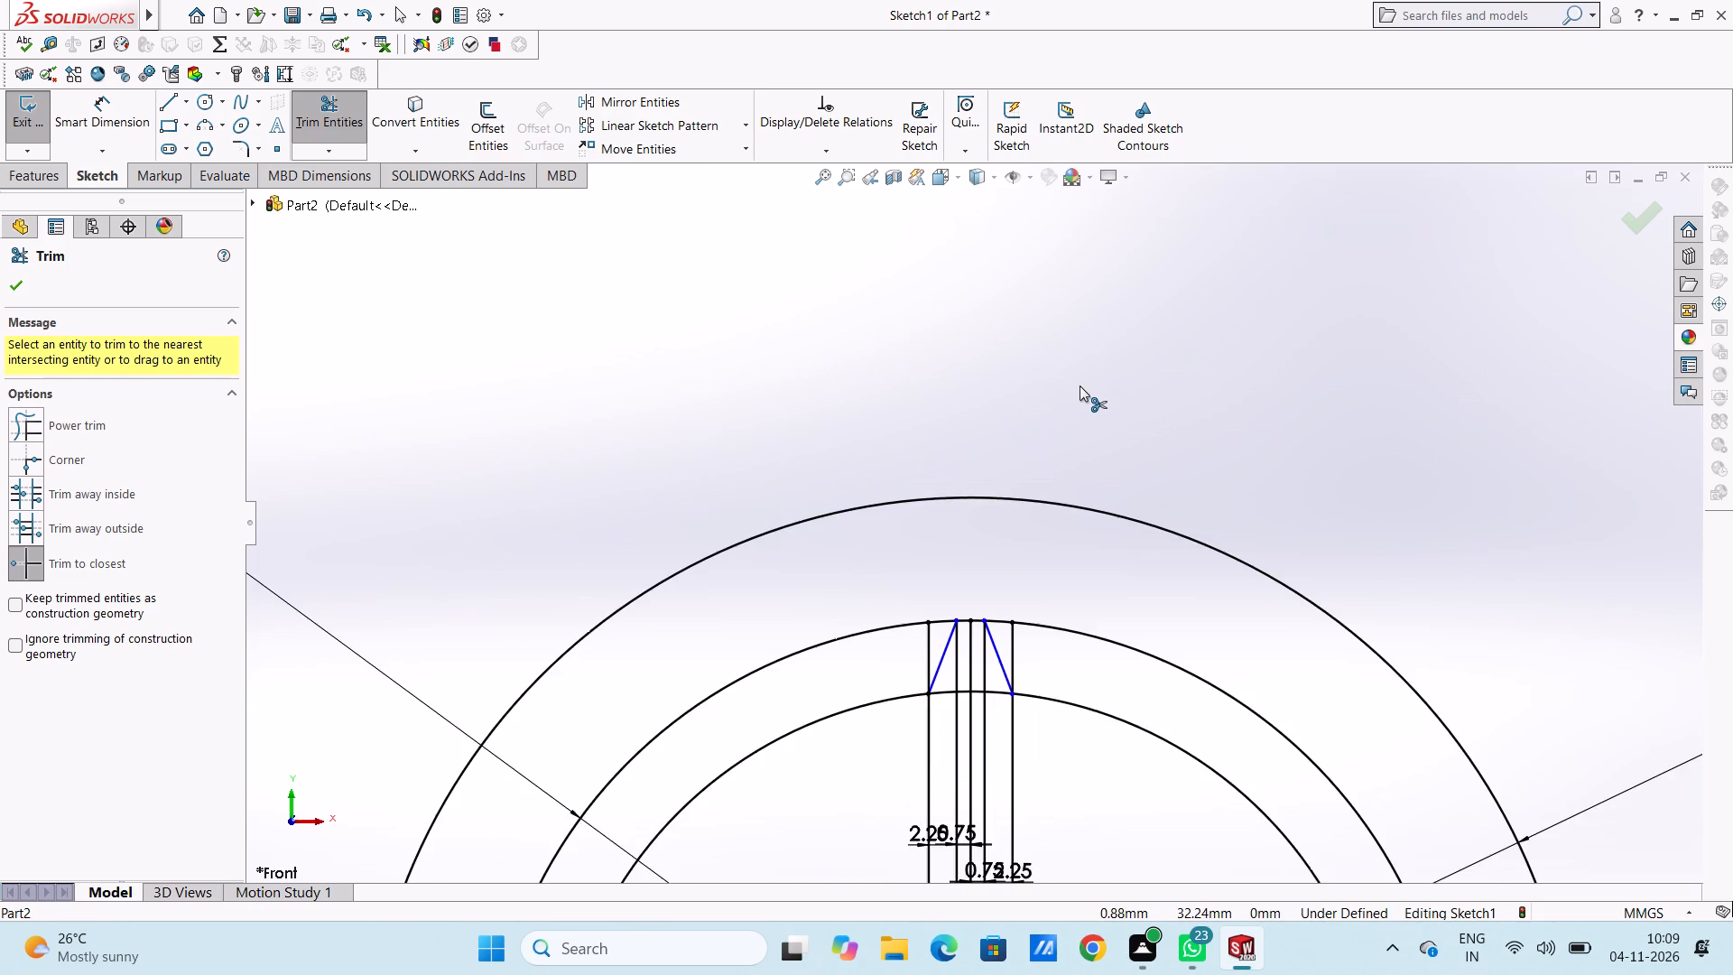
scroll(1015, 734, down, 3)
click(870, 671)
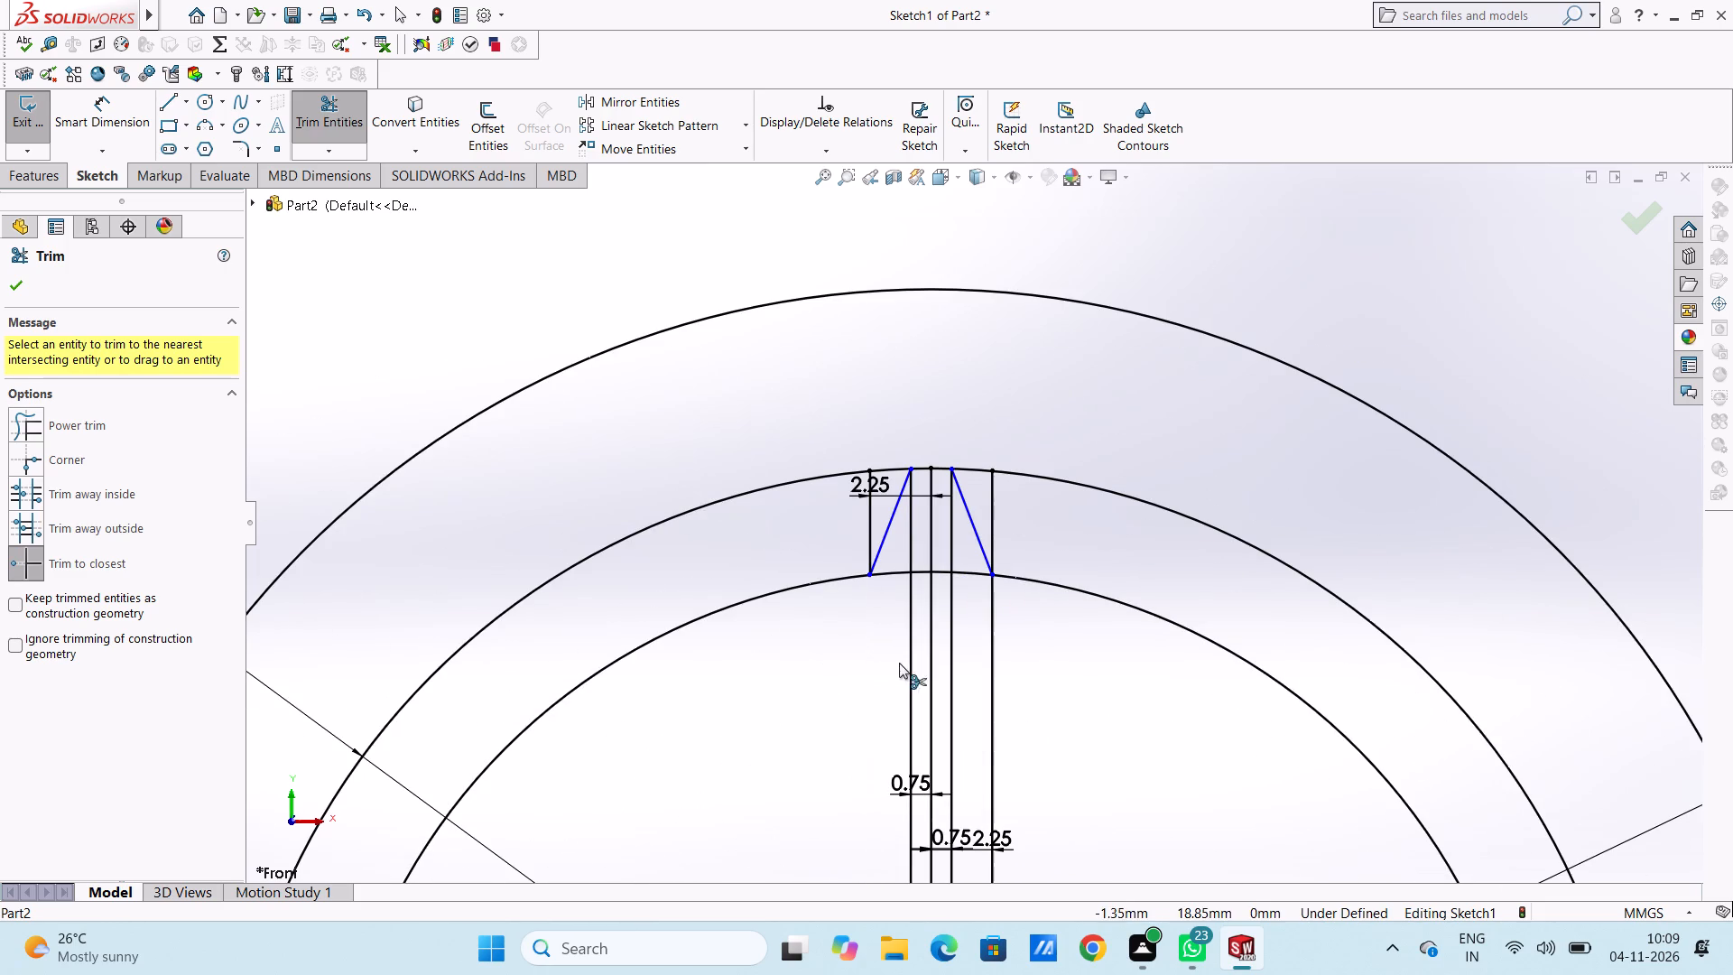
click(916, 668)
click(939, 658)
double_click(944, 655)
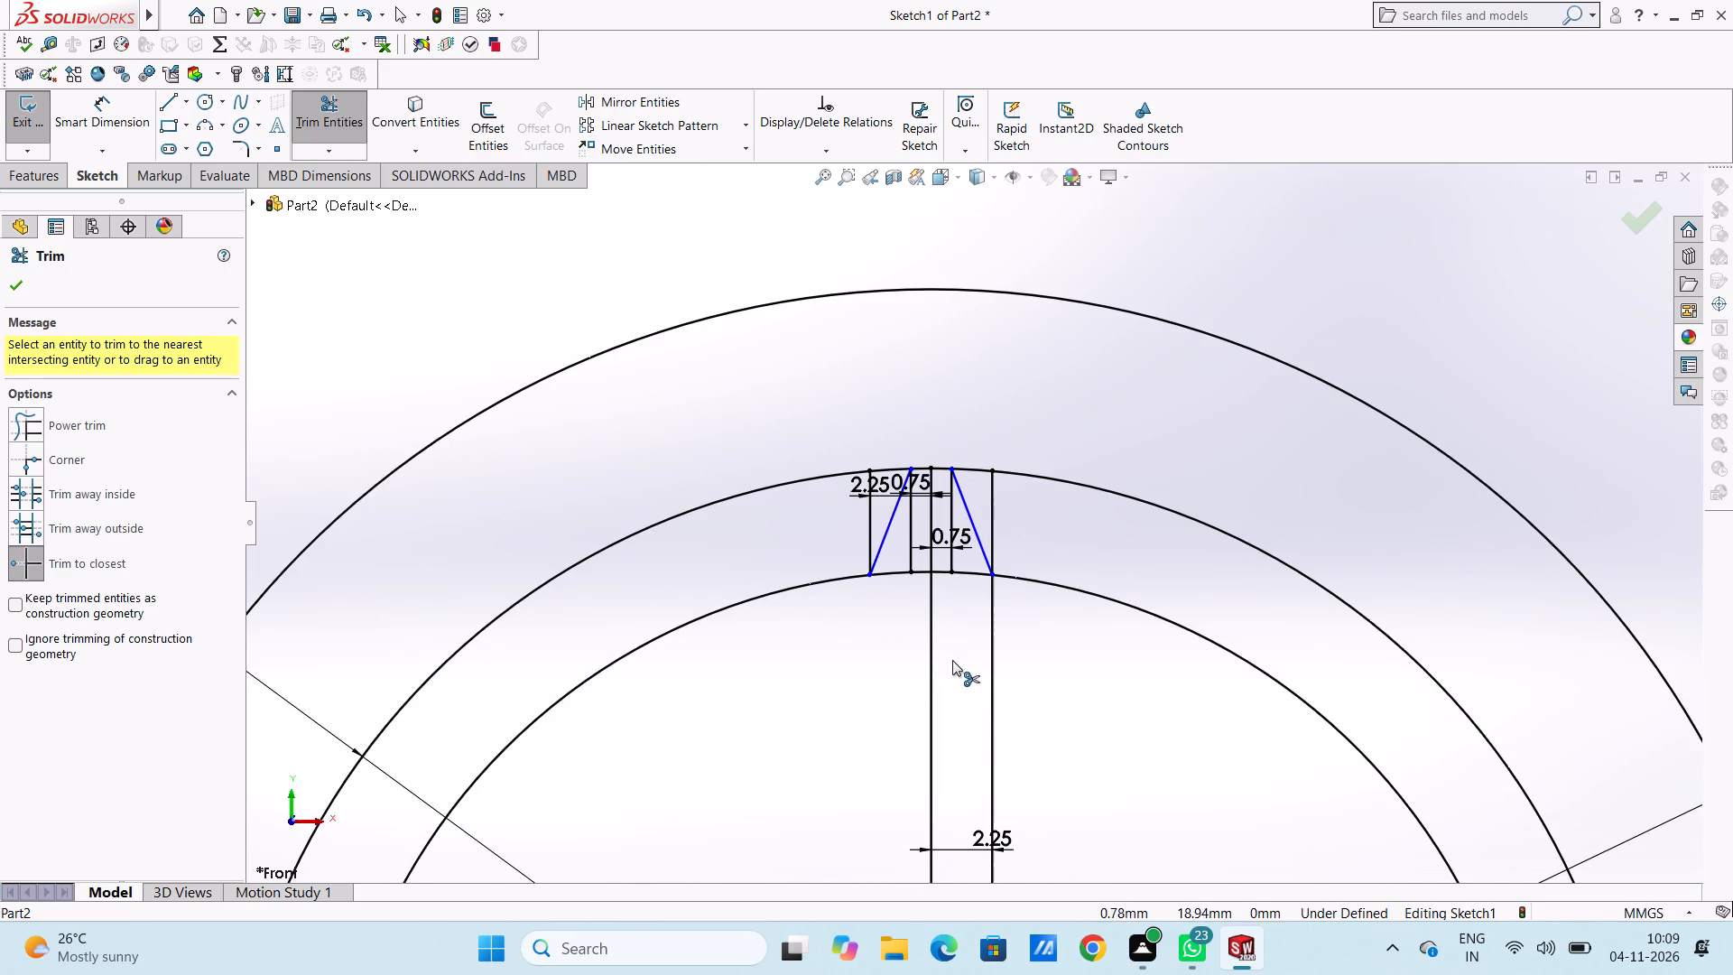
double_click(987, 672)
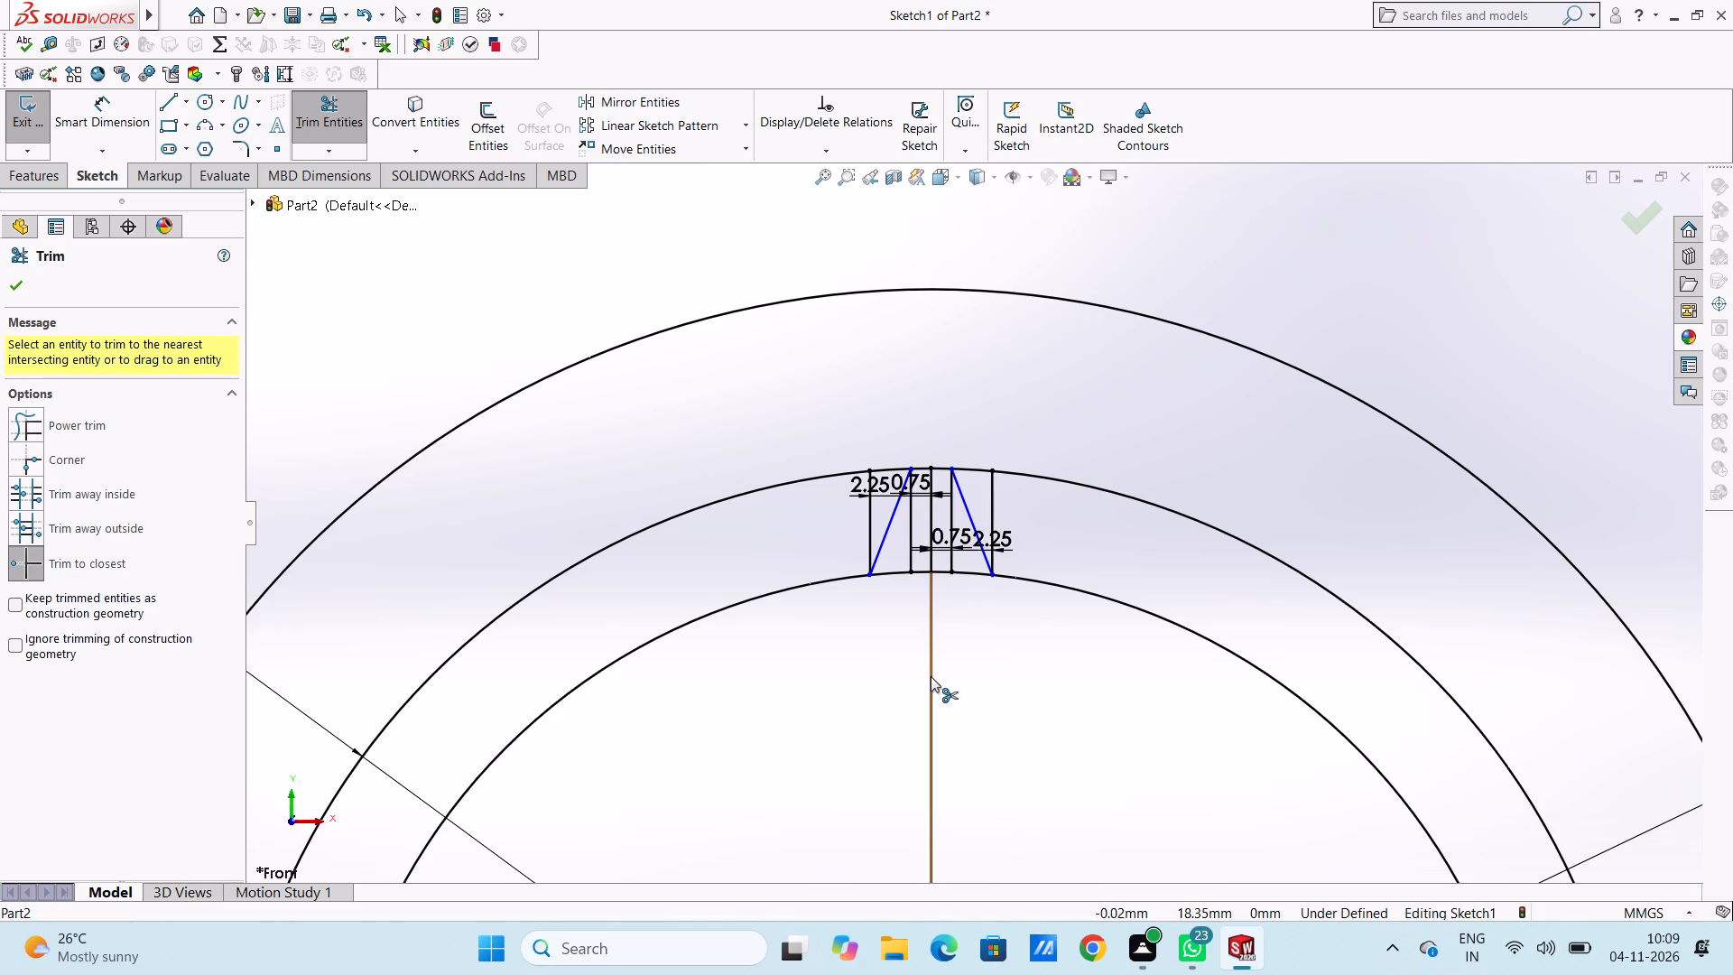
click(931, 676)
Trim the remaining vertical line segments between the 44.38 and 52 mm circles, leaving only the two slanted tooth lines.
scroll(931, 676, up, 9)
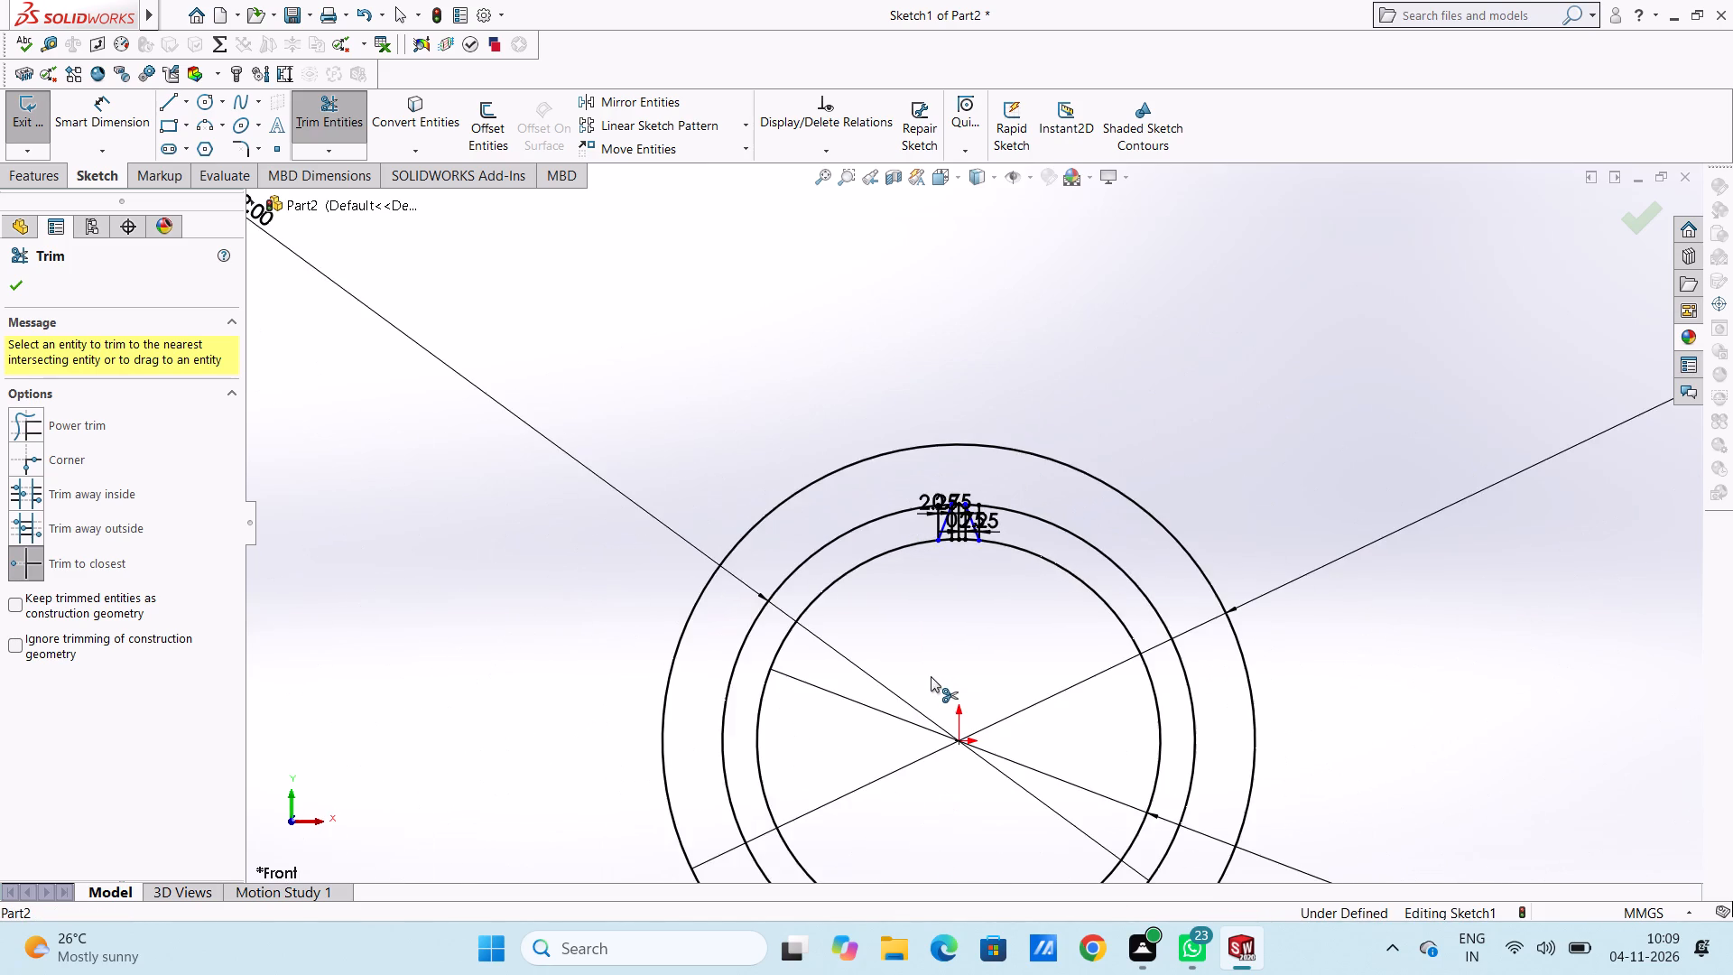
scroll(959, 683, down, 2)
scroll(972, 414, down, 5)
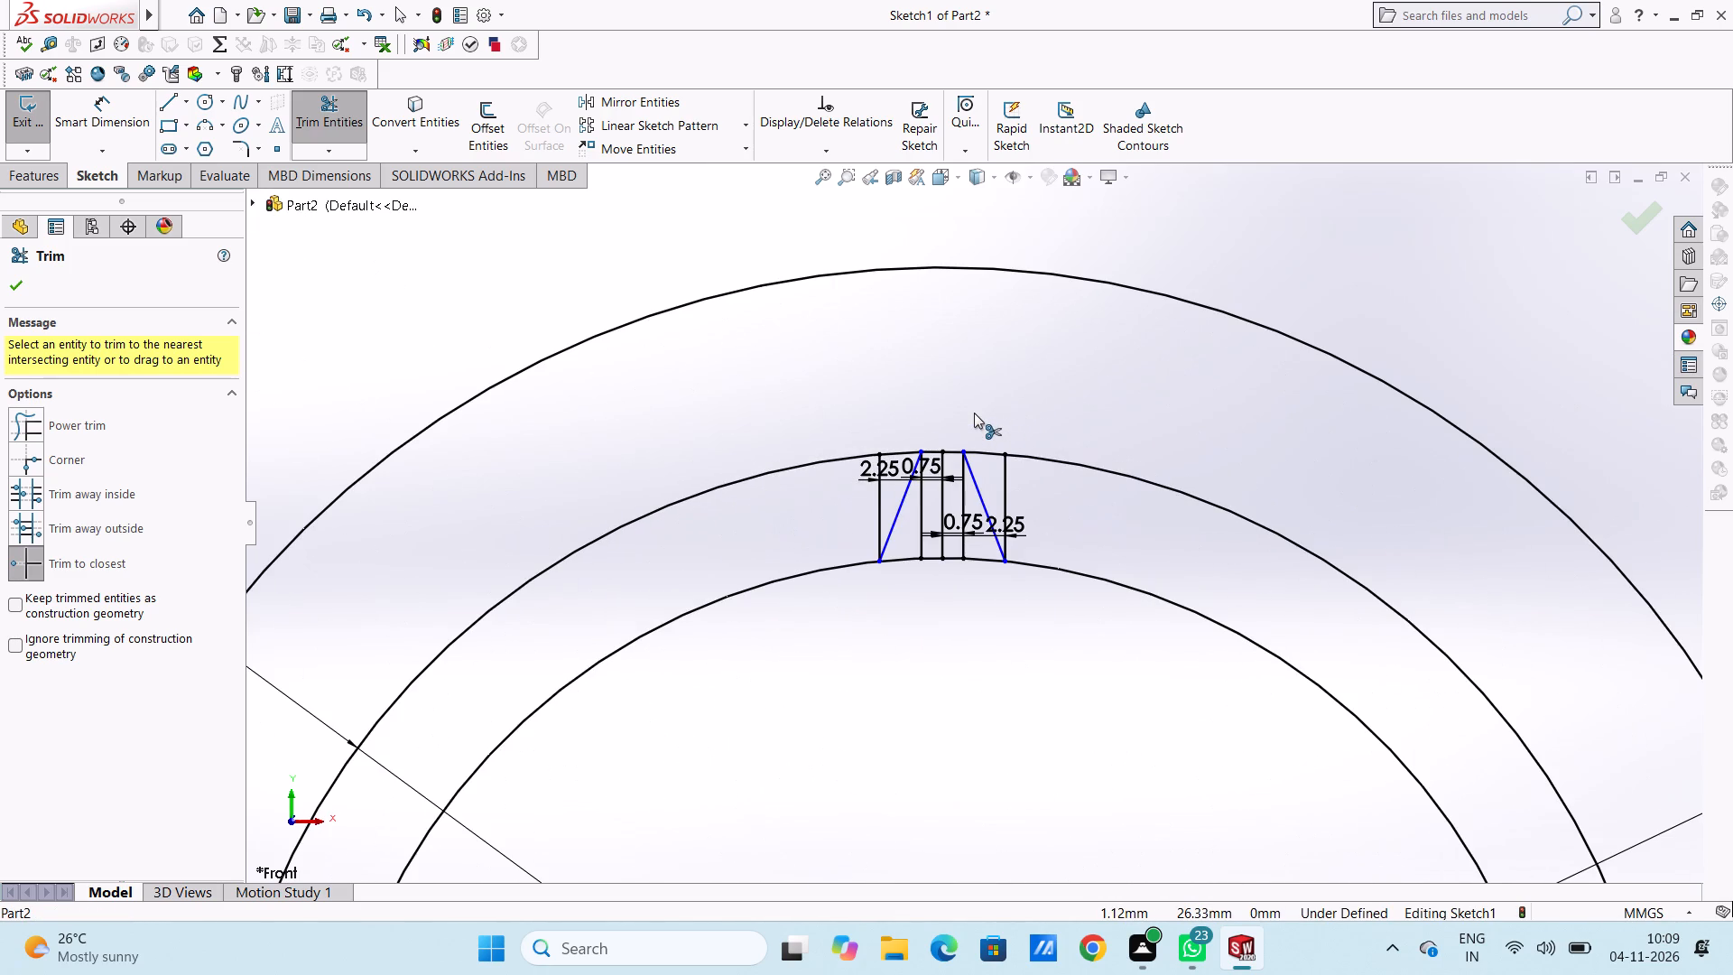
scroll(954, 624, down, 2)
scroll(981, 345, down, 3)
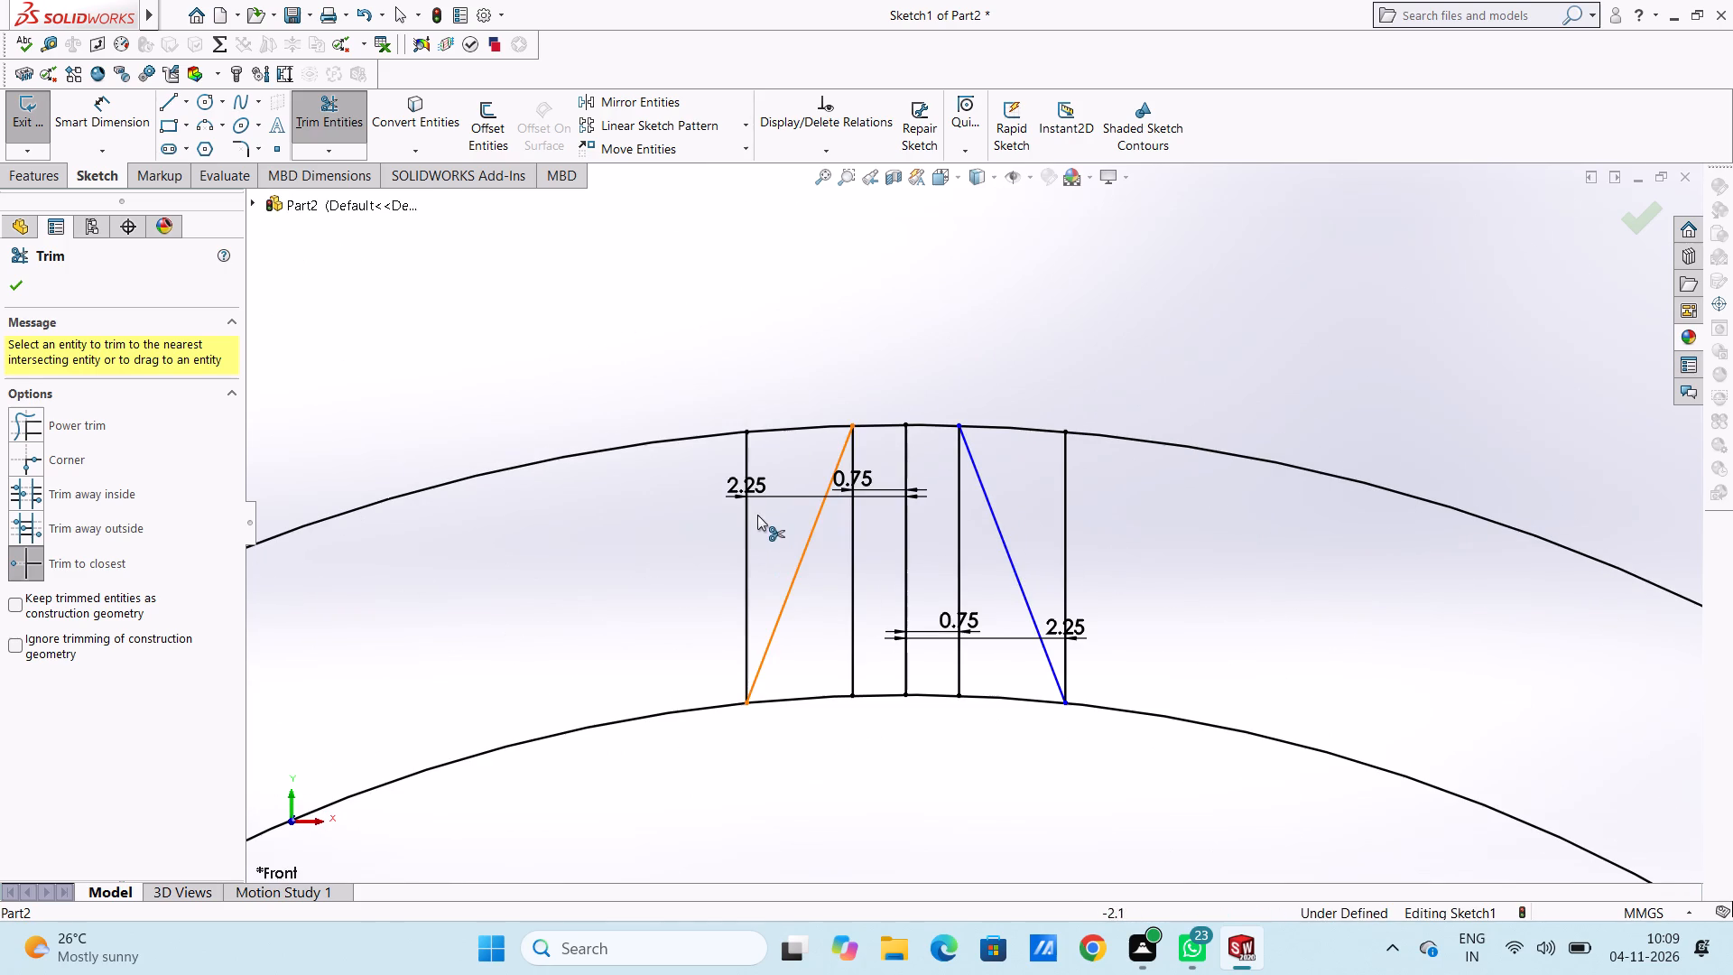
click(746, 515)
click(848, 519)
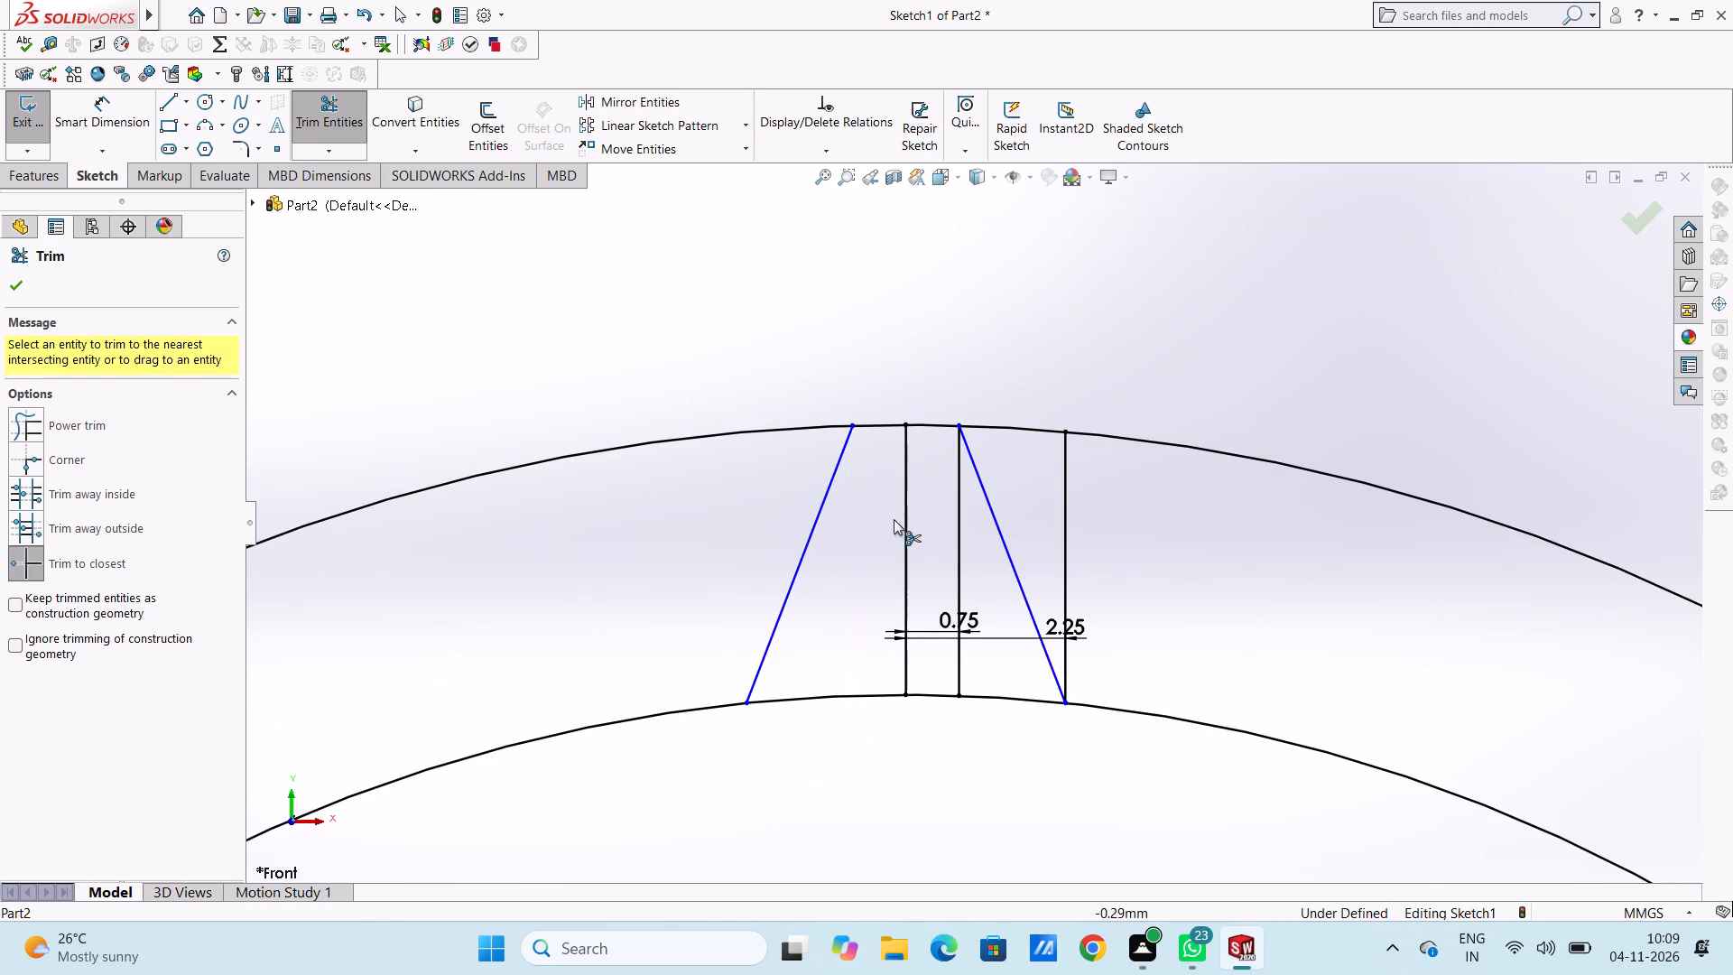
click(902, 519)
click(963, 546)
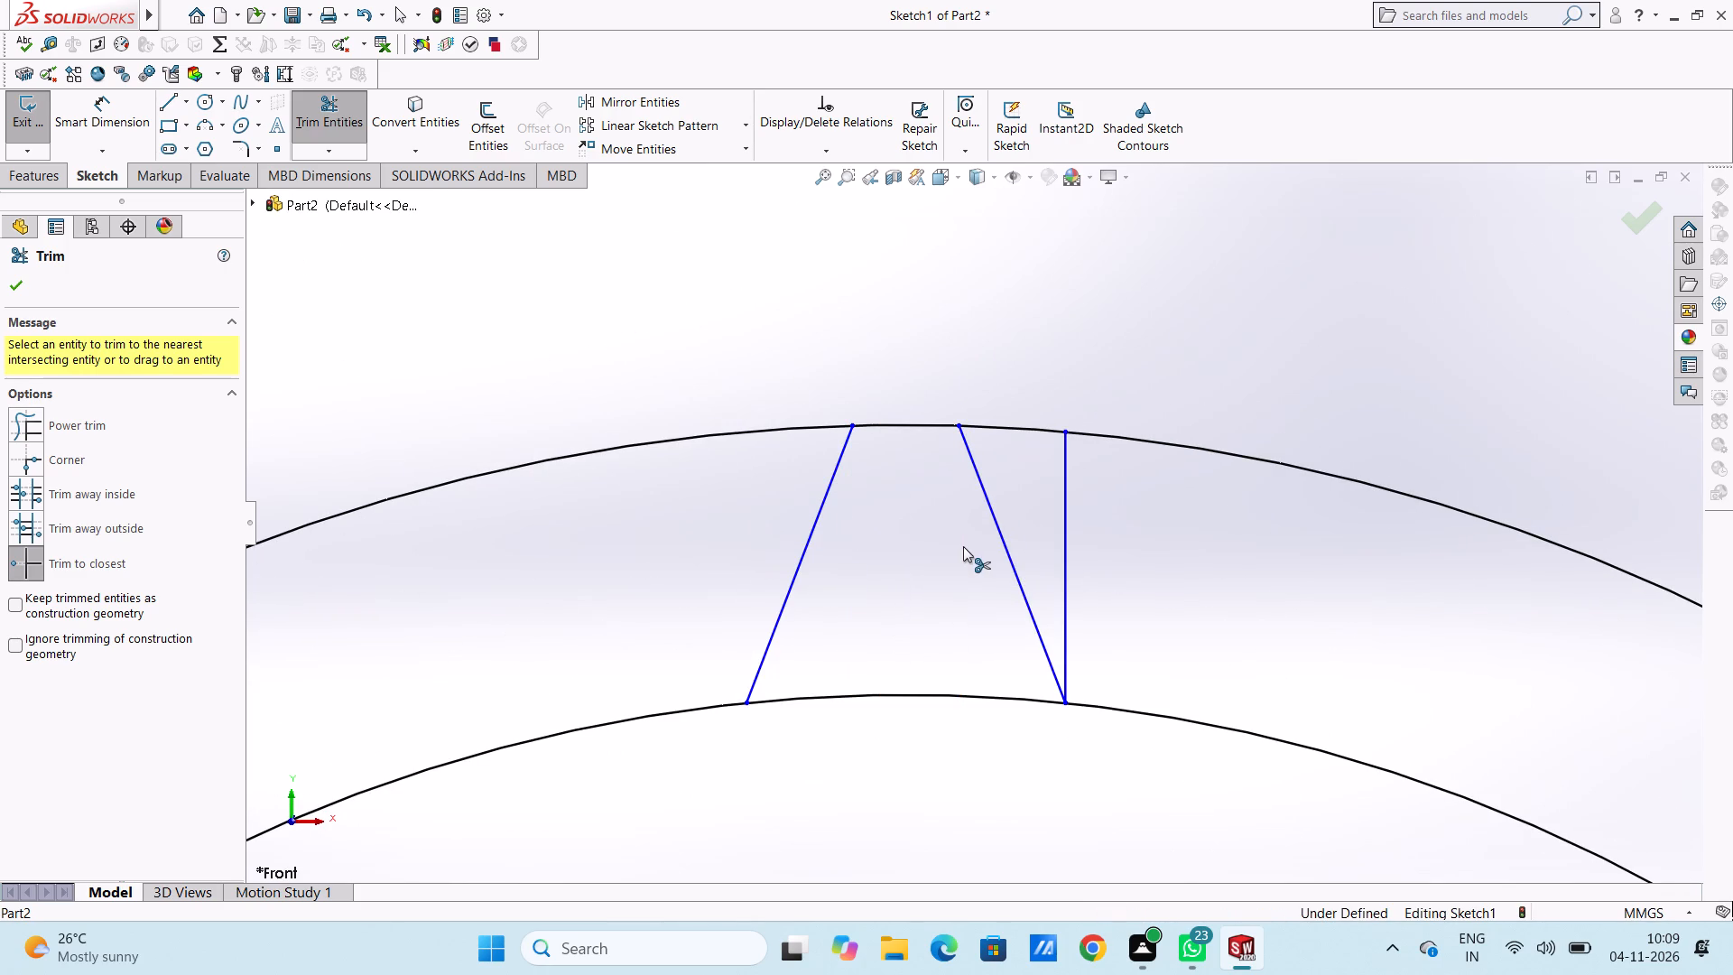
click(1067, 521)
scroll(1052, 540, up, 10)
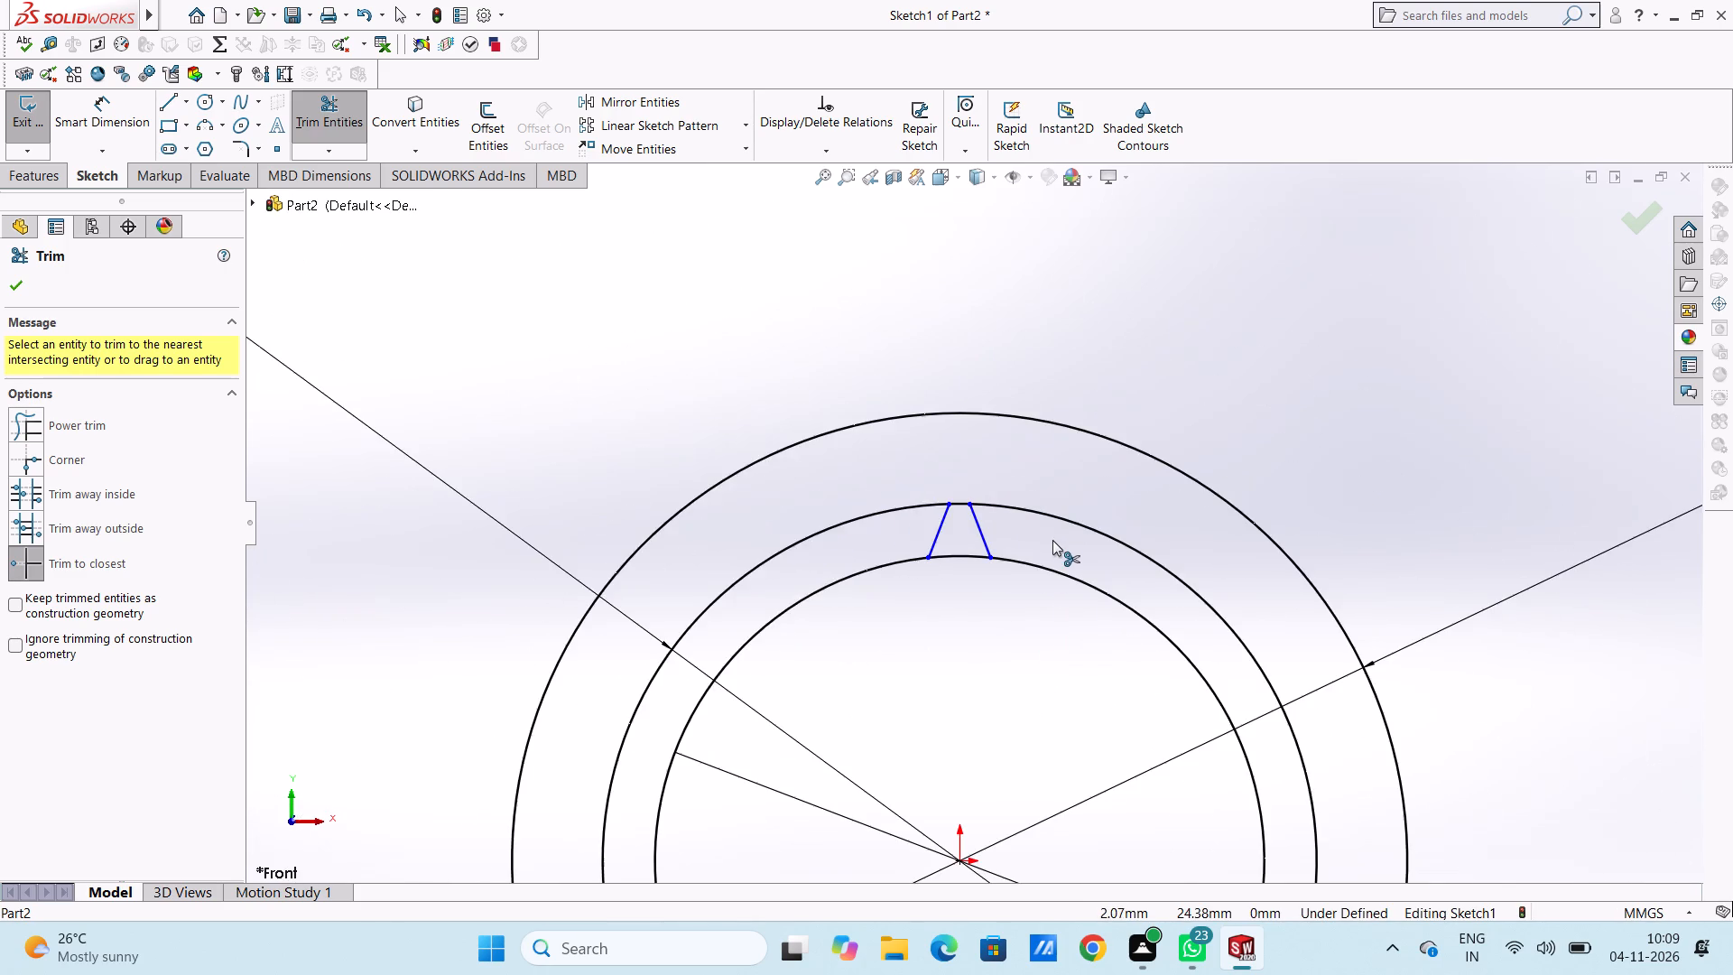
click(26, 288)
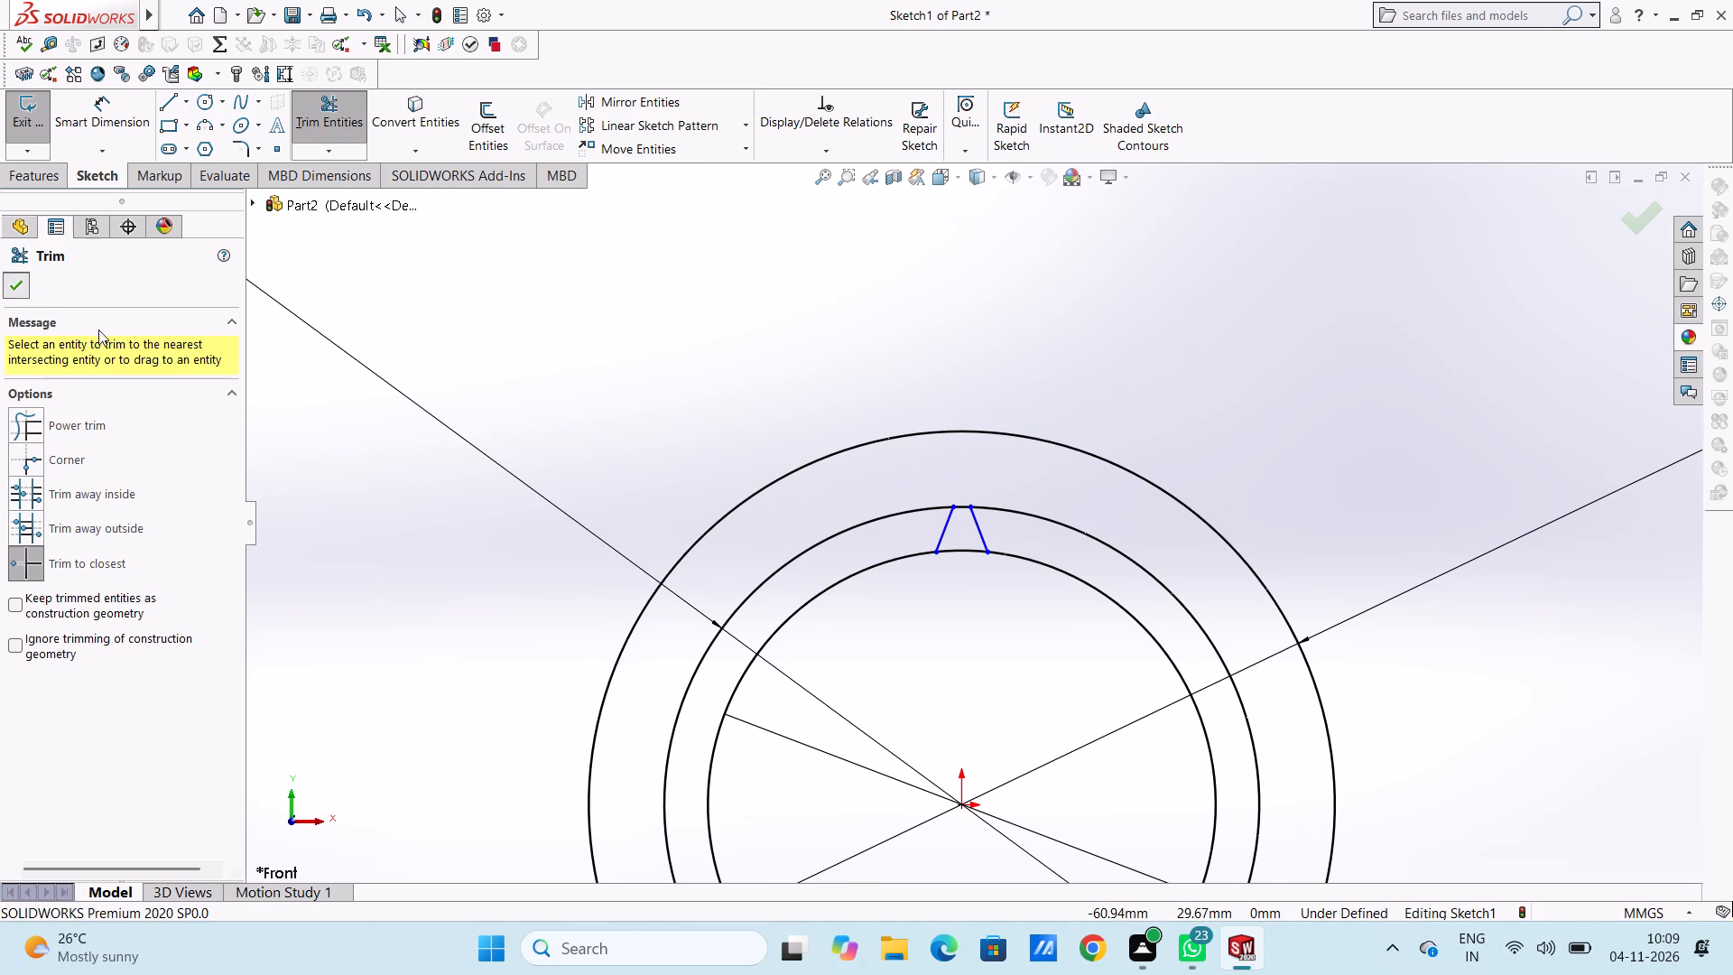
click(422, 330)
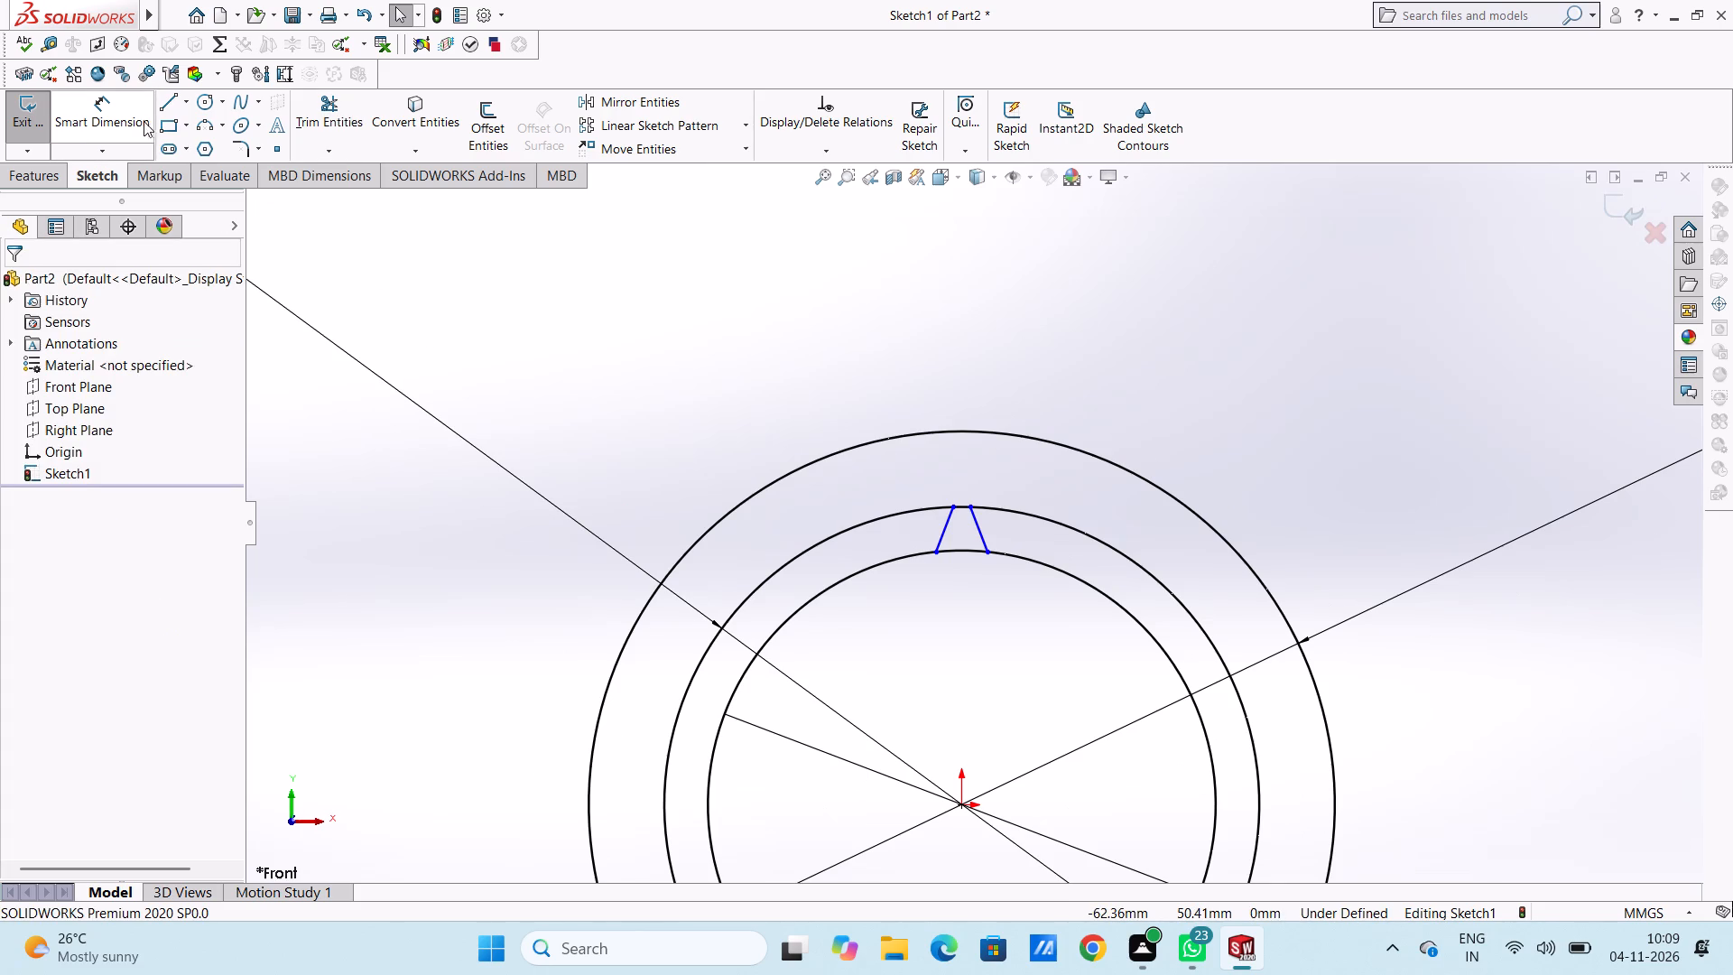
Dimension the horizontal distance from the left slanted line's lower endpoint to the origin, placing the text below the origin.
click(129, 119)
scroll(981, 554, down, 4)
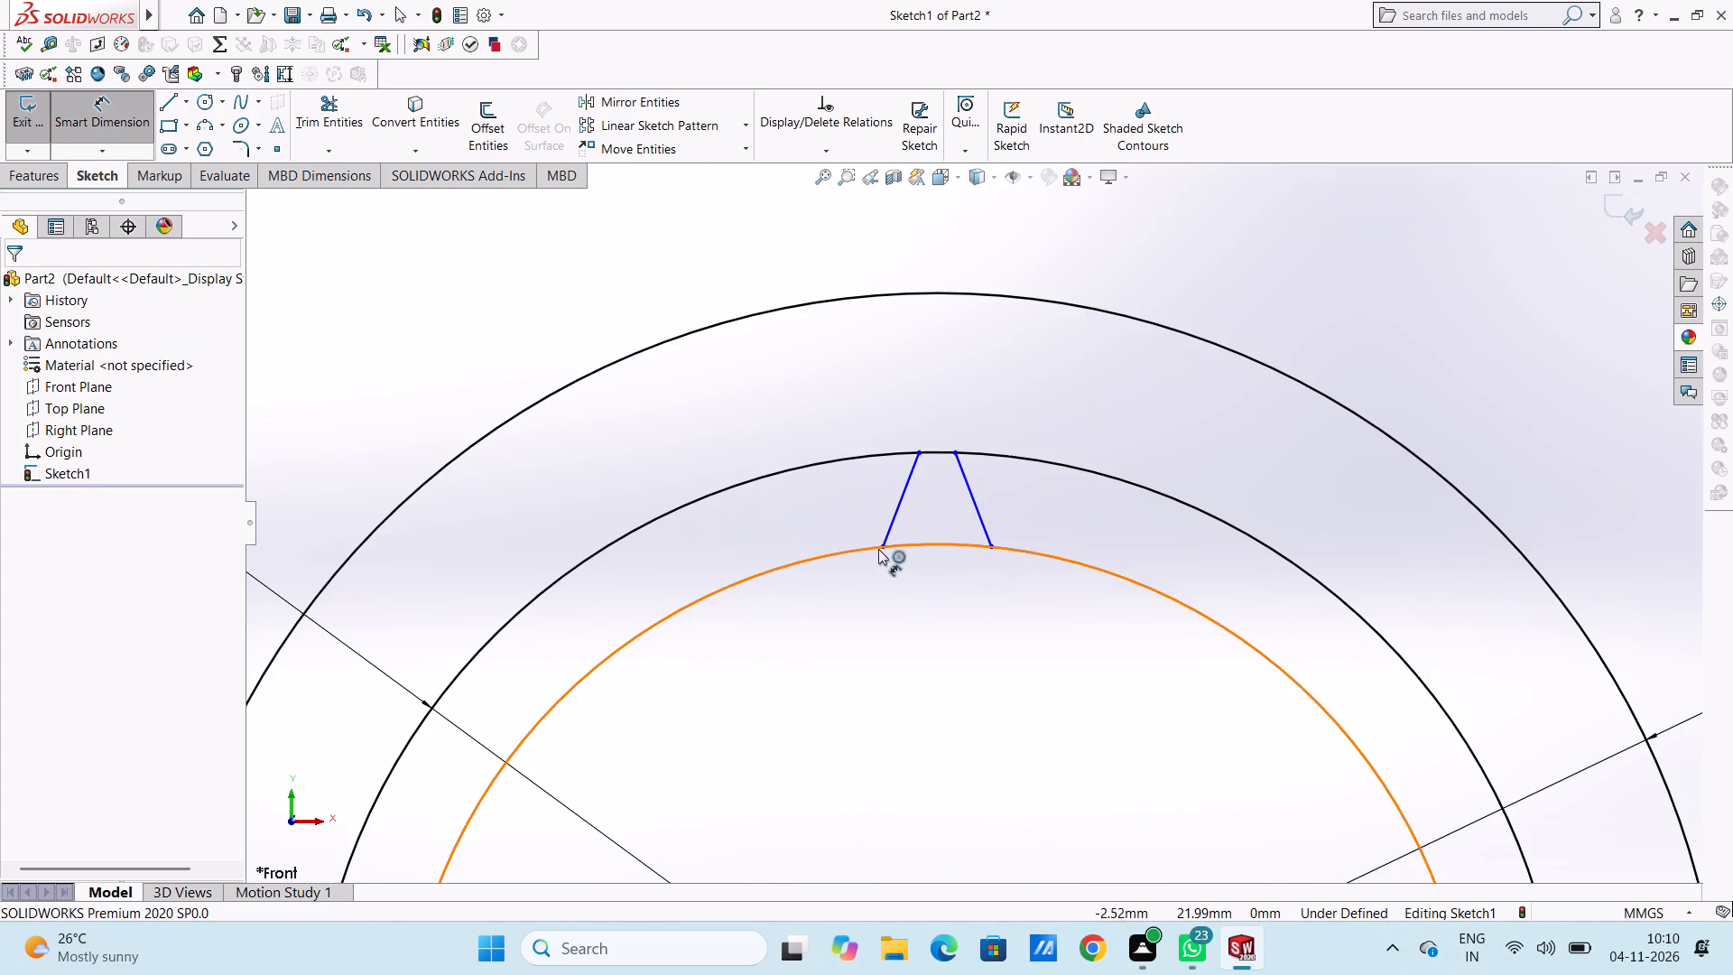
click(883, 549)
scroll(922, 573, up, 6)
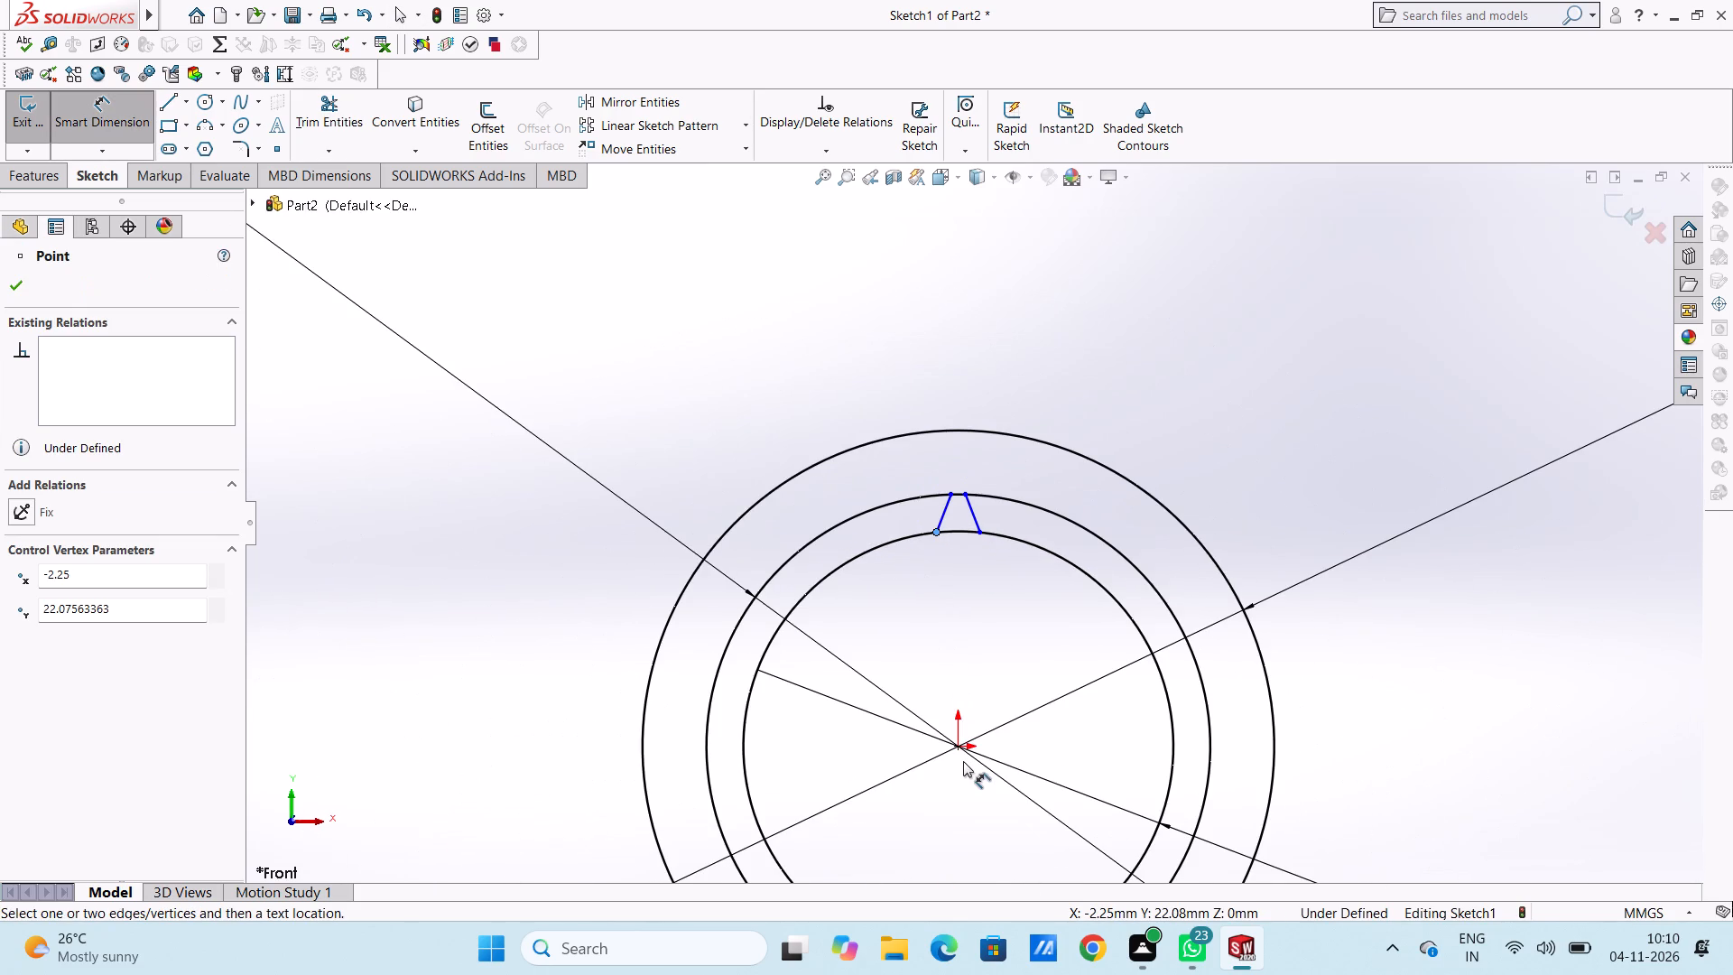
click(959, 750)
click(948, 817)
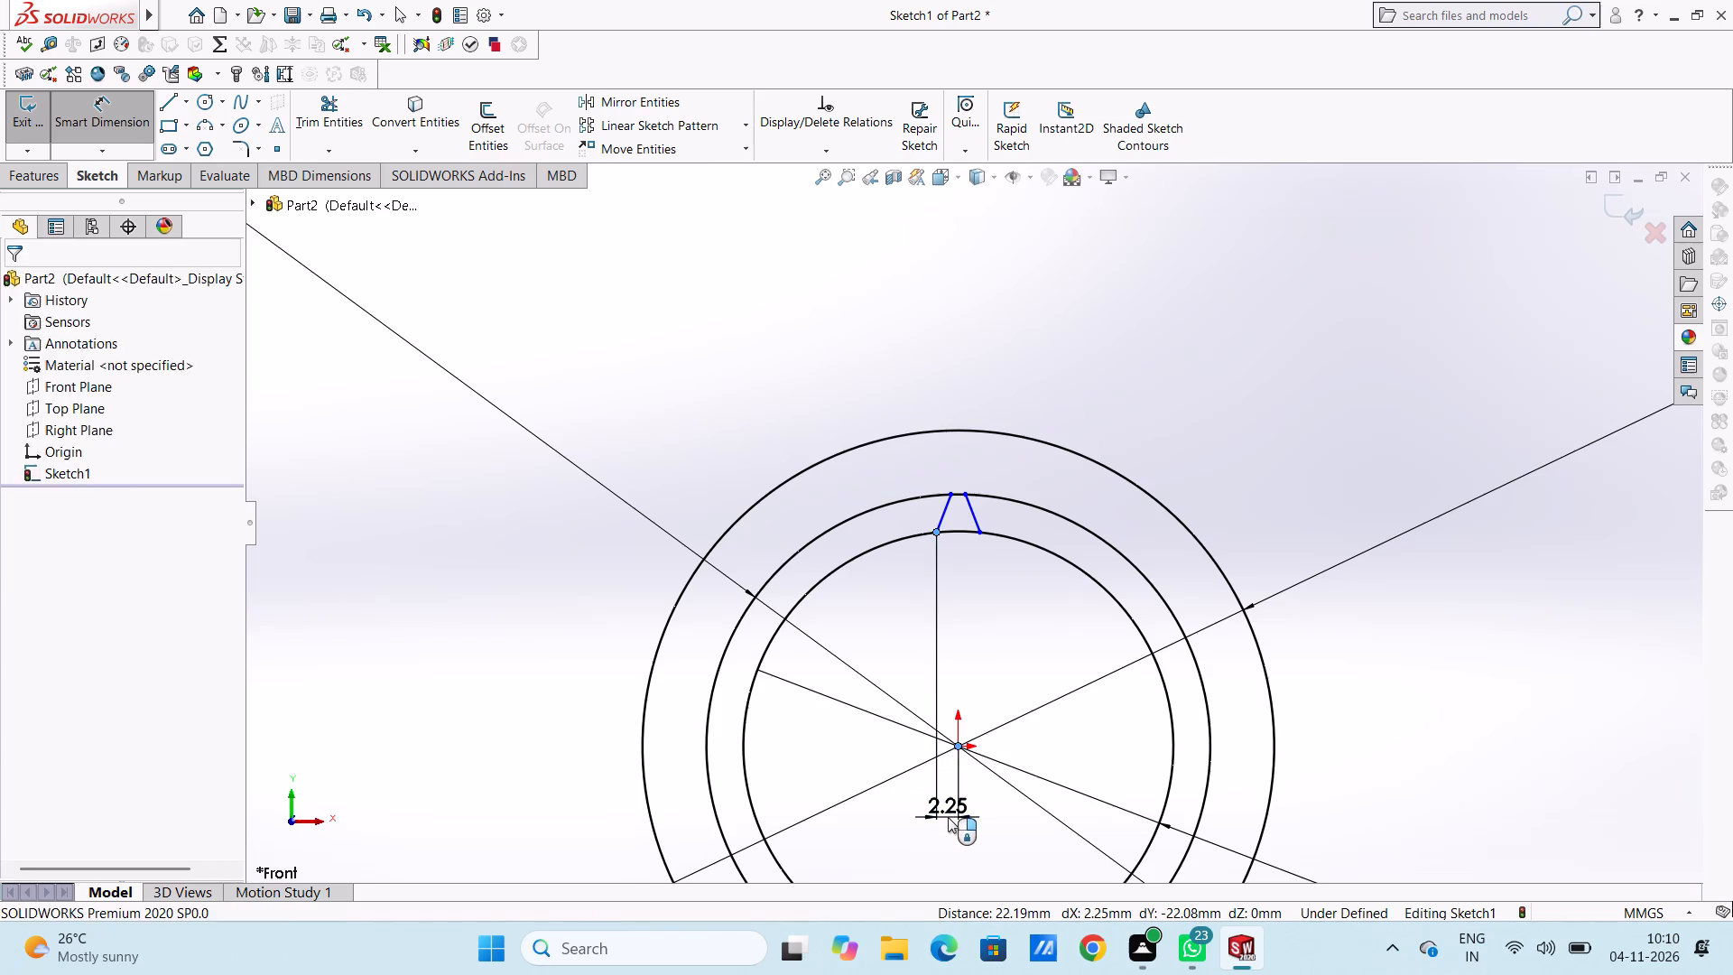
click(876, 787)
click(862, 758)
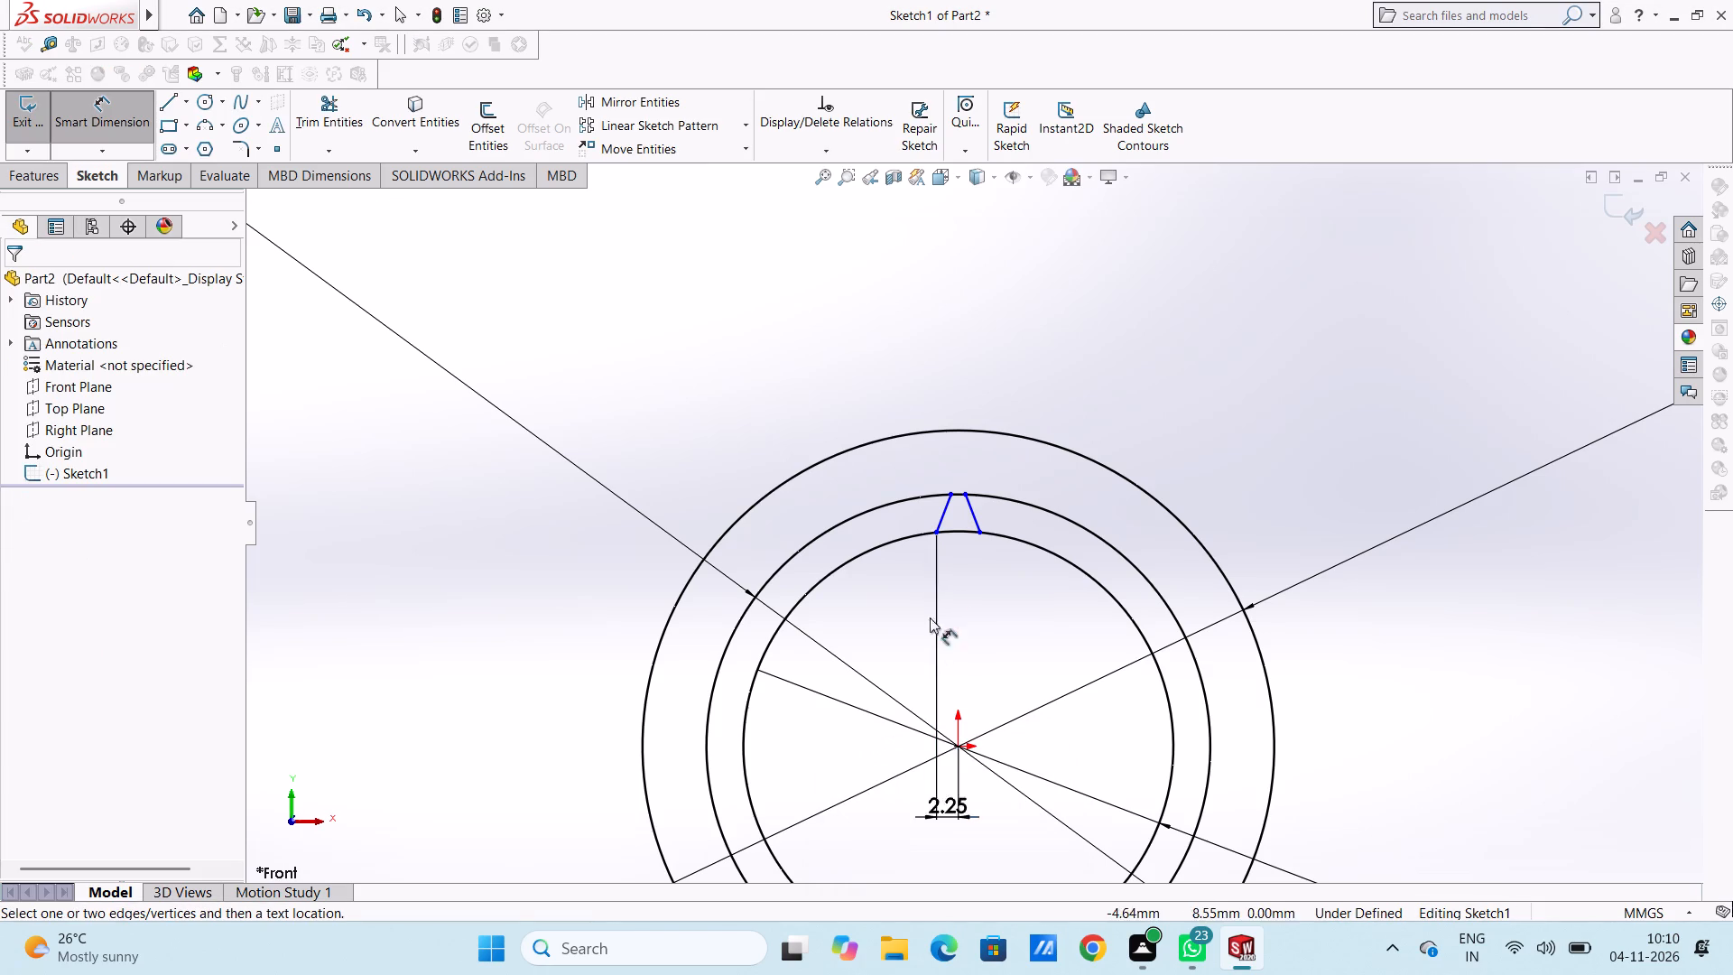
Dimension the horizontal distance from the right slanted line's lower endpoint to the origin, placing the text below the first dimension.
click(978, 535)
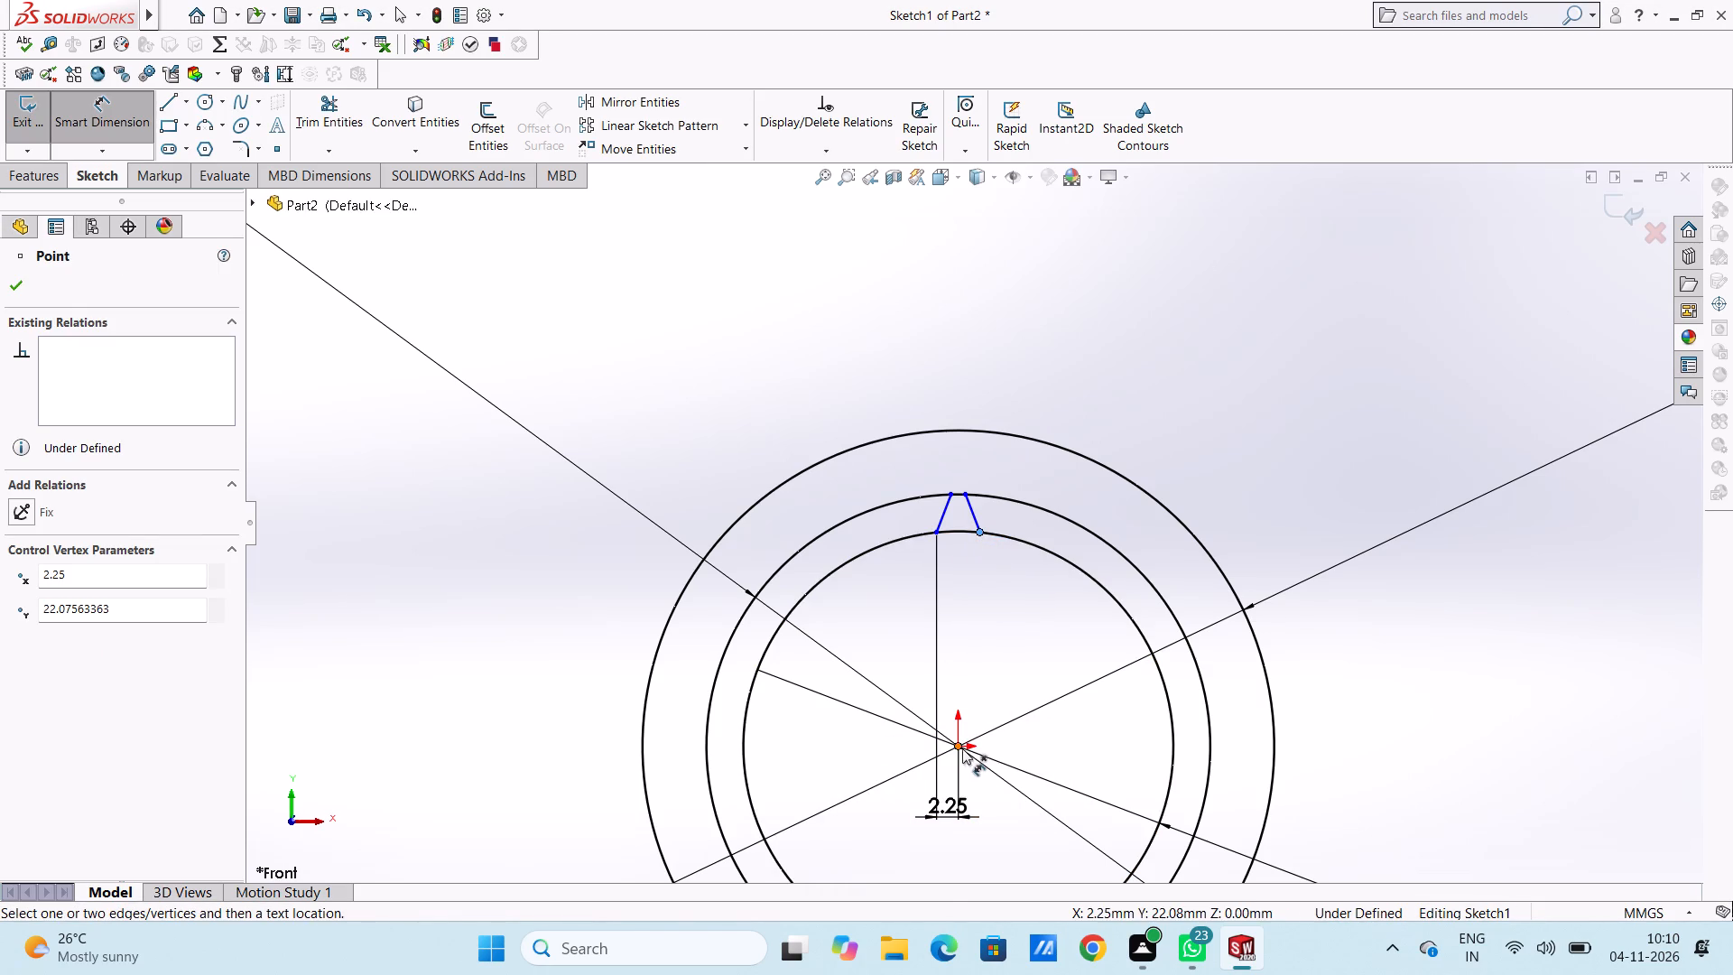
click(959, 747)
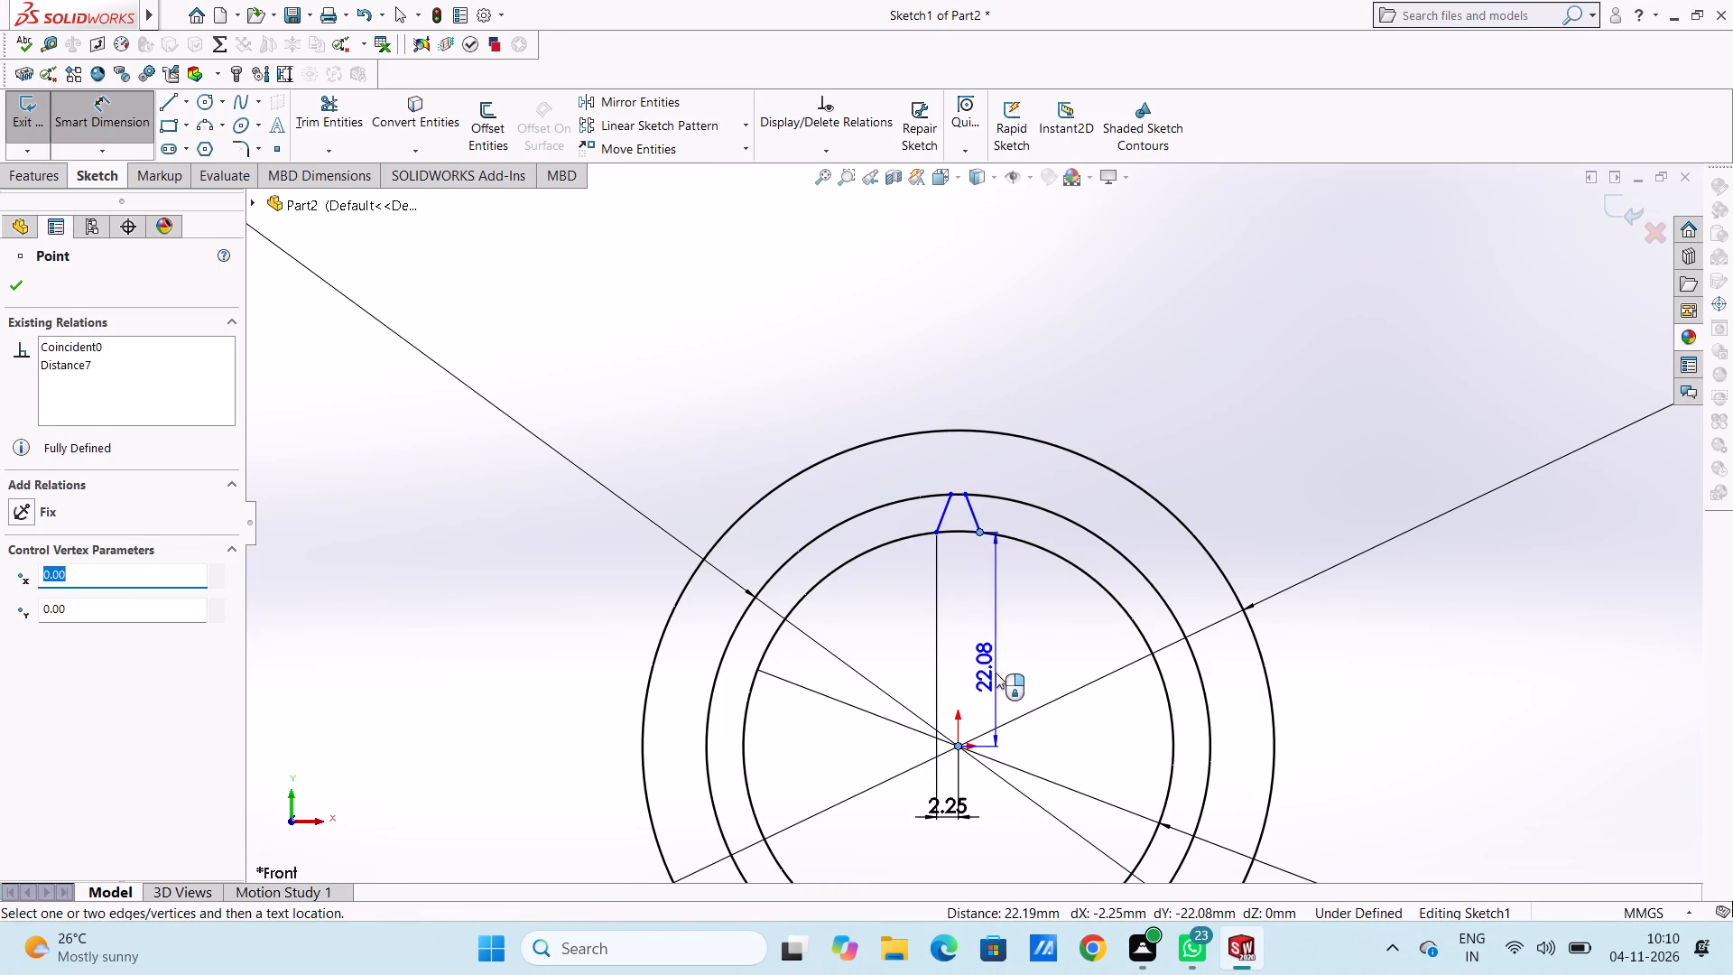
click(971, 861)
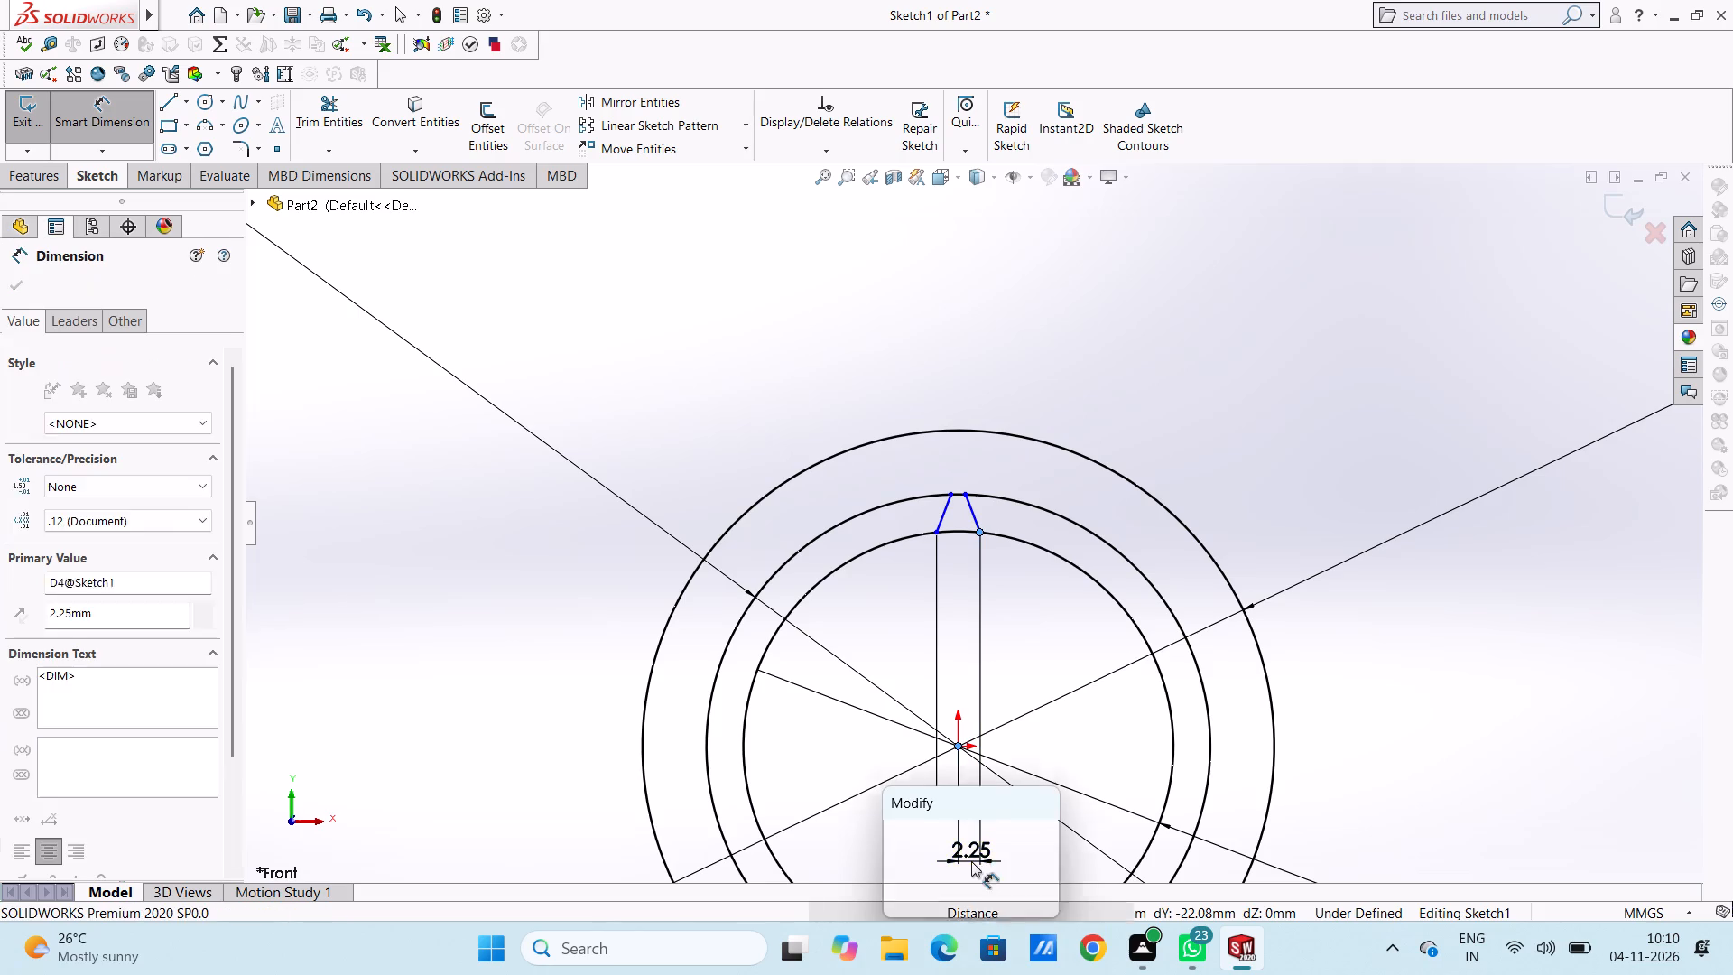
click(894, 841)
click(857, 775)
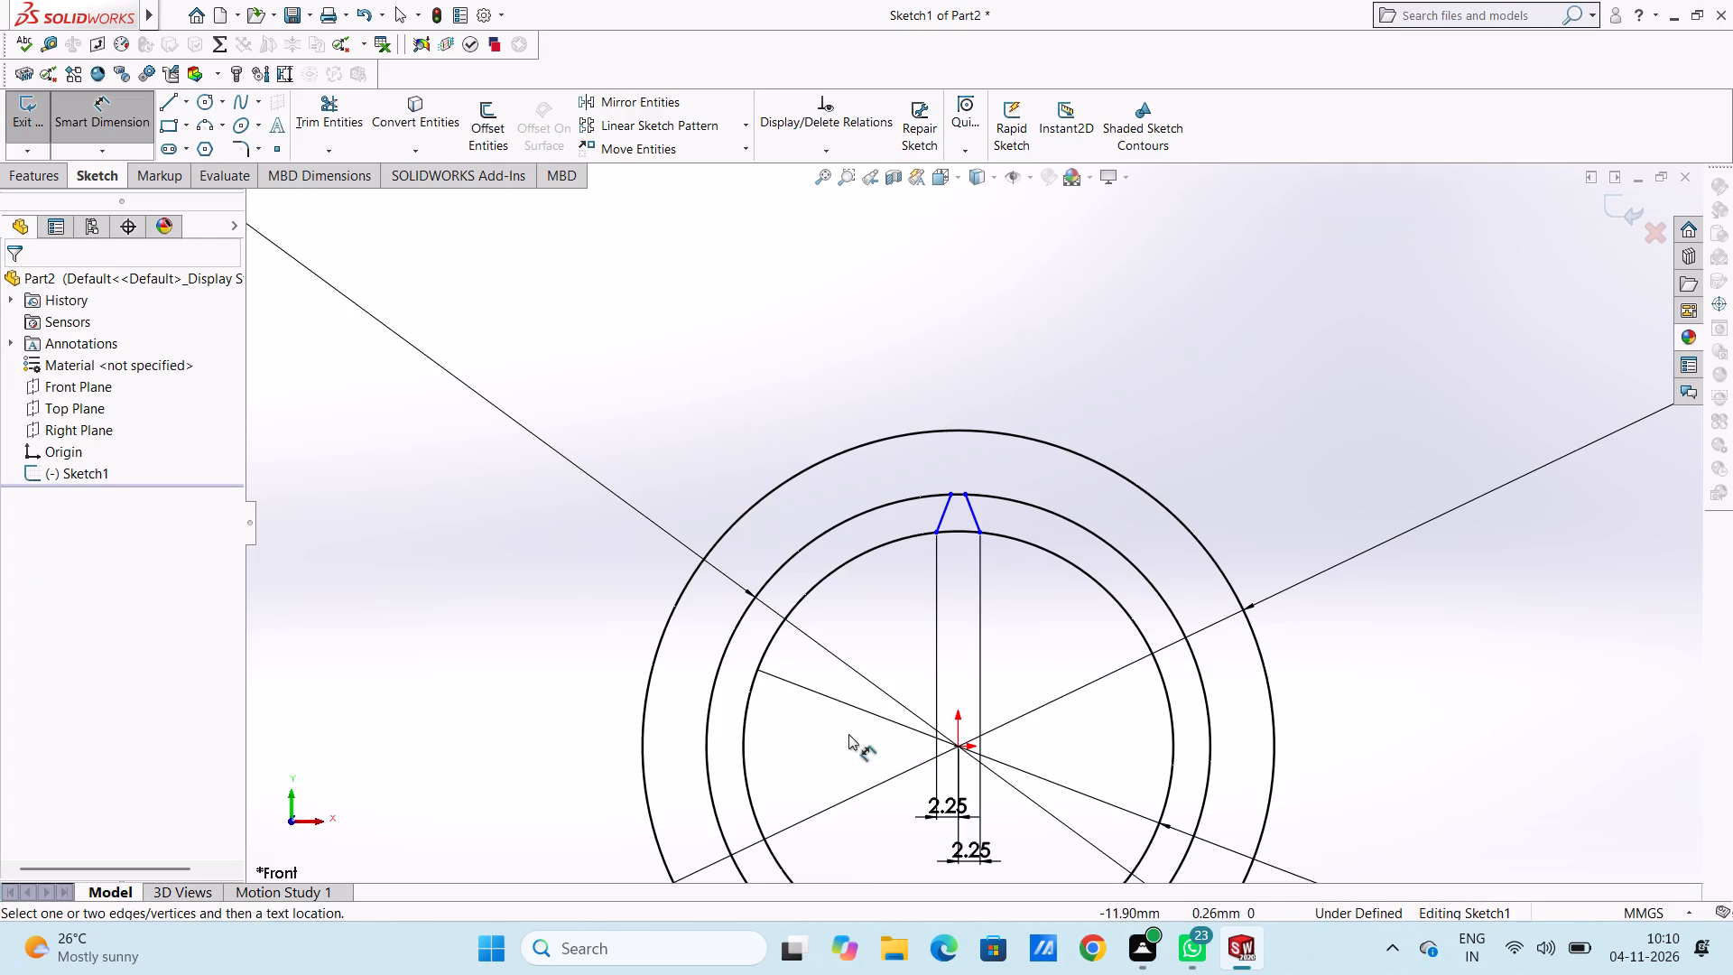
Dimension the vertical distance from the origin to the right slanted line's lower endpoint, placing the text right of the circles.
click(959, 746)
click(981, 534)
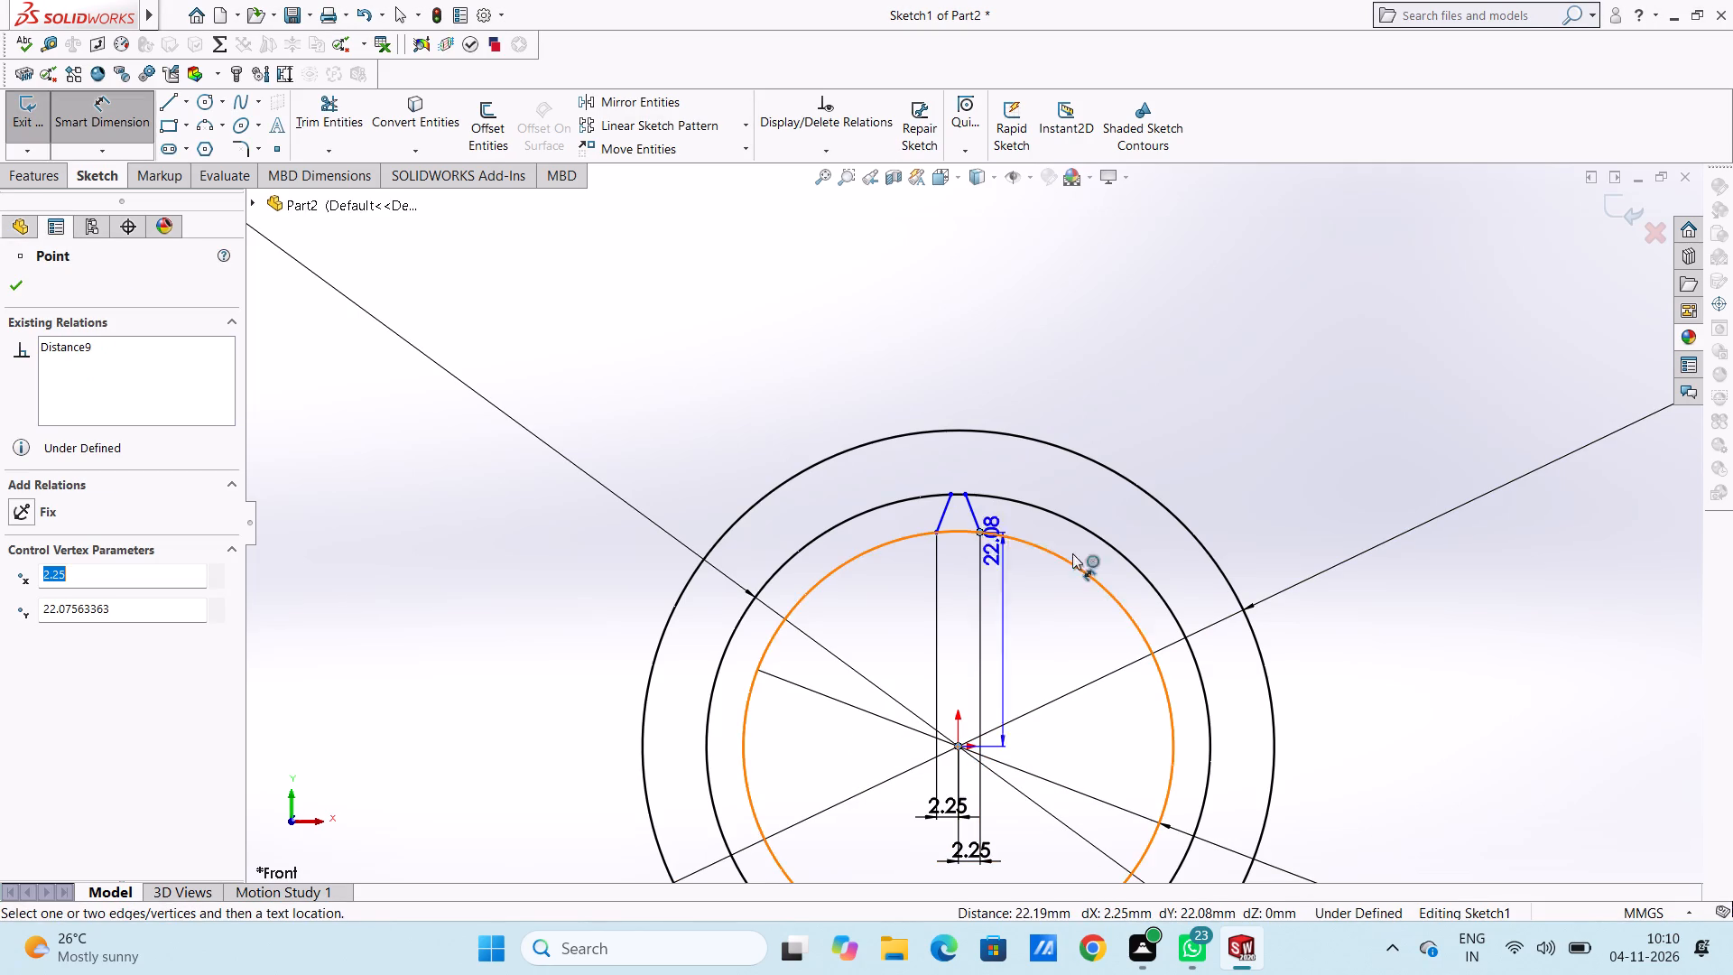
click(1435, 618)
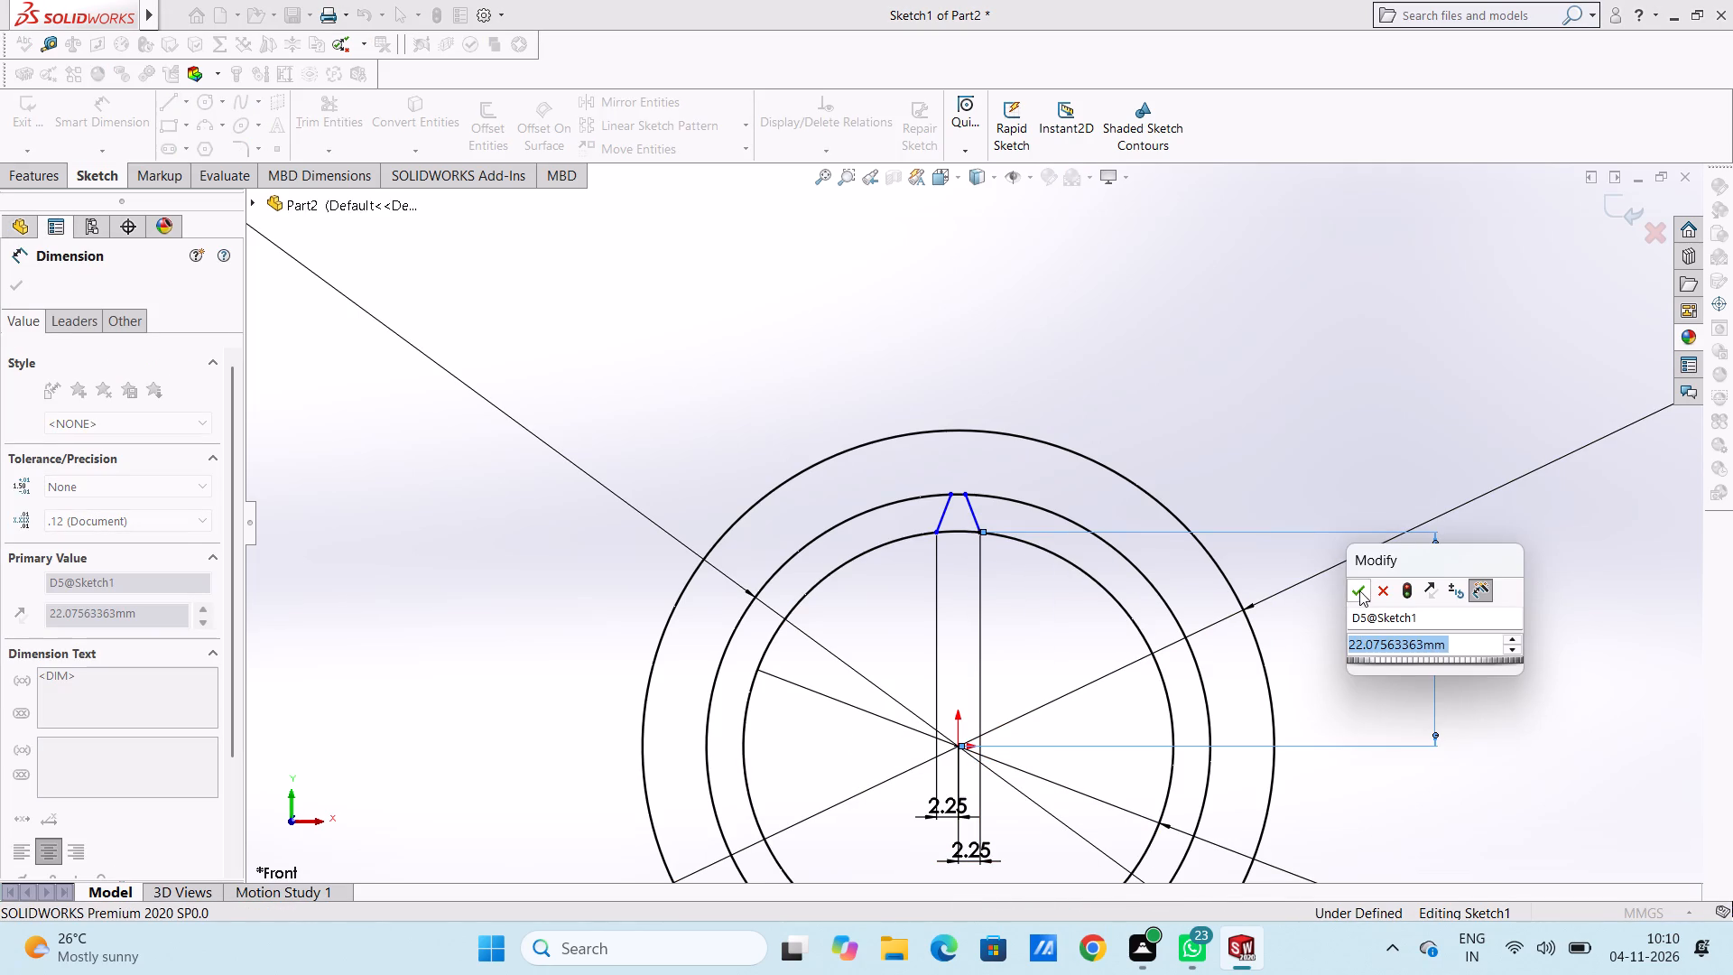
click(1359, 590)
click(1296, 506)
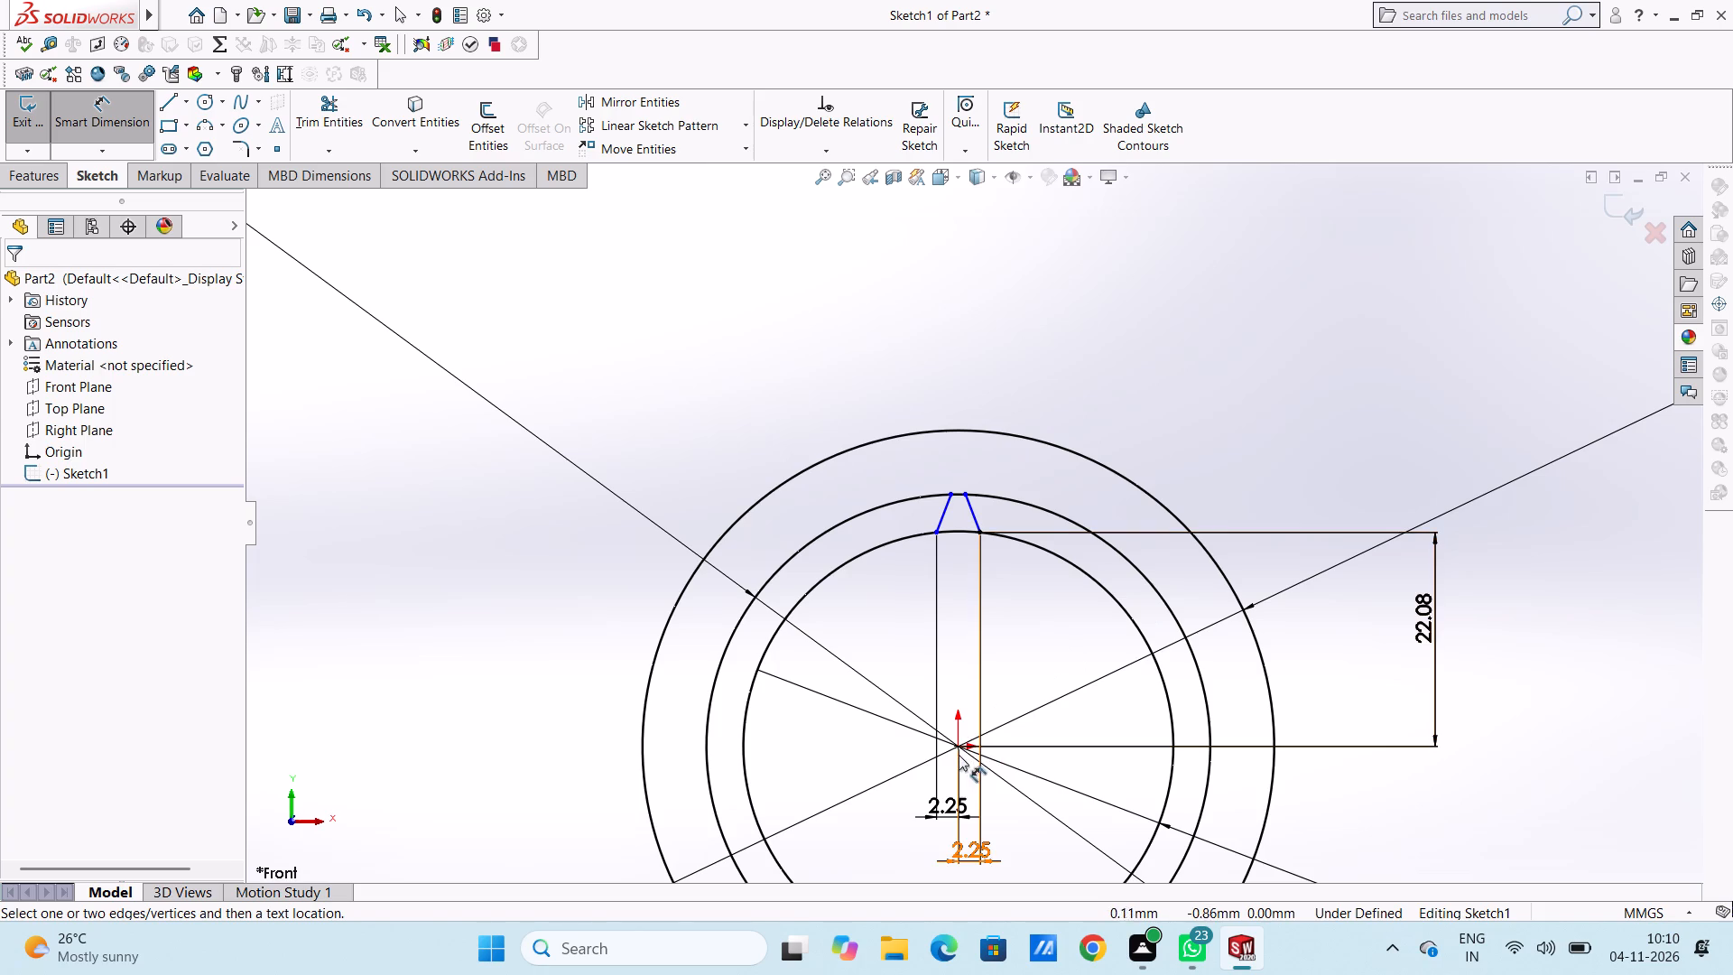
Dimension the vertical distance from the origin to the left slanted line's lower endpoint, placing the text left of the circles.
click(957, 750)
click(937, 532)
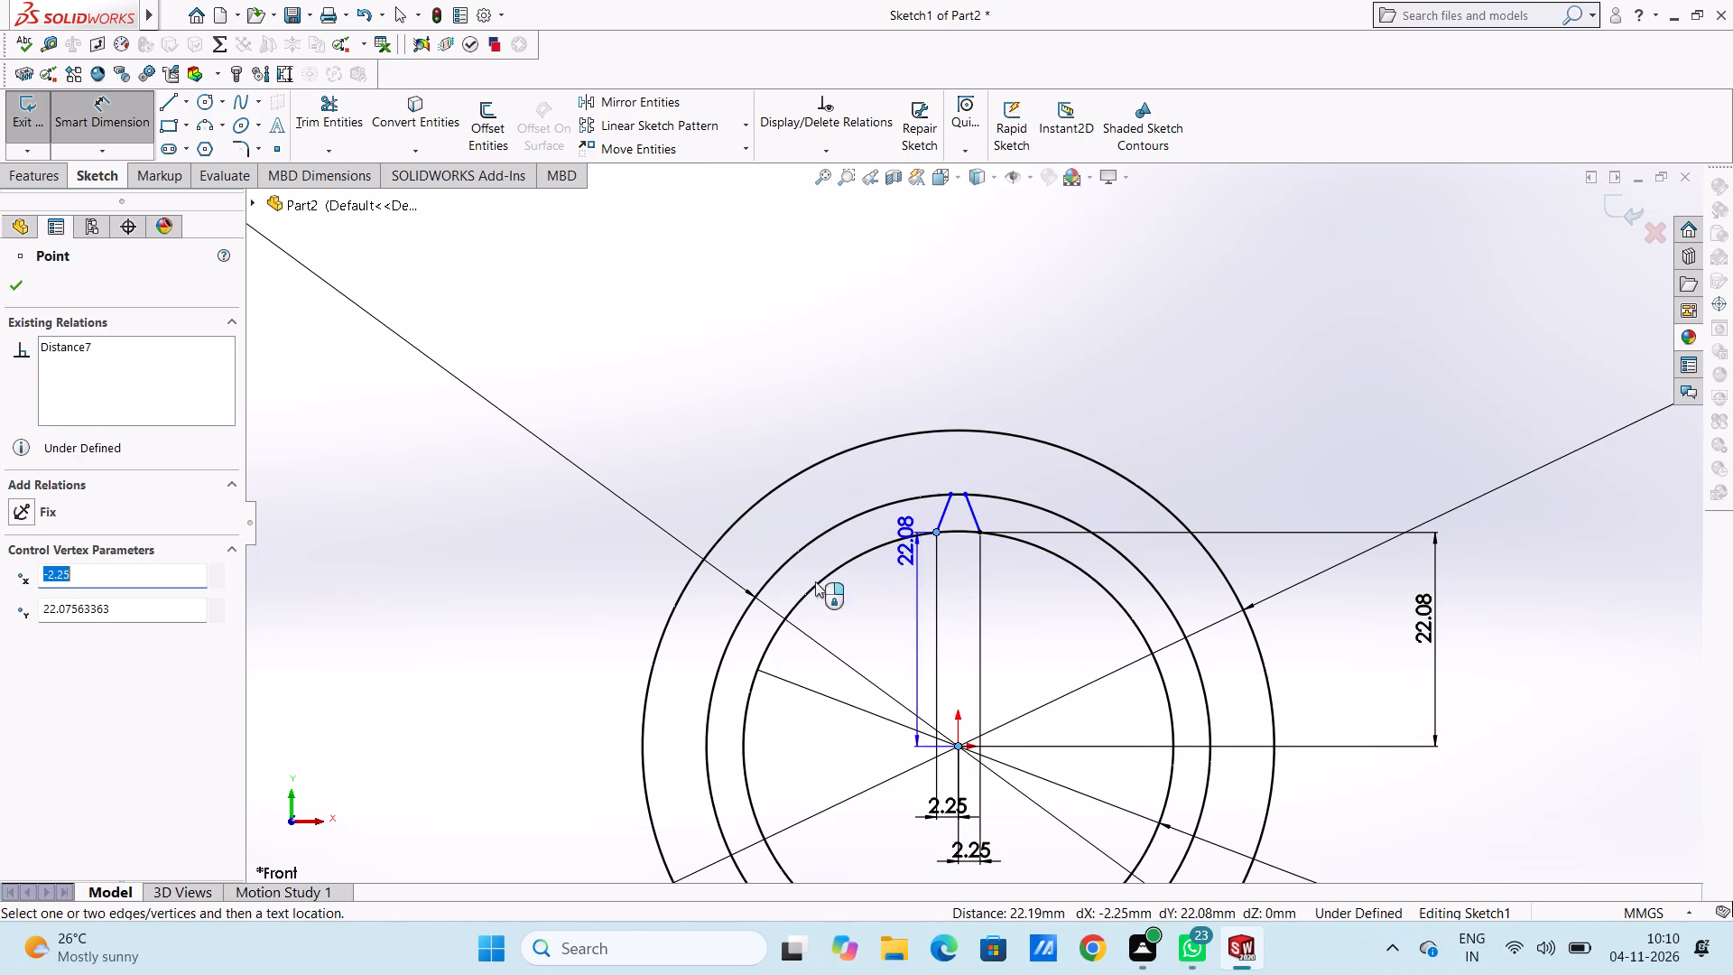
scroll(638, 632, up, 3)
click(617, 627)
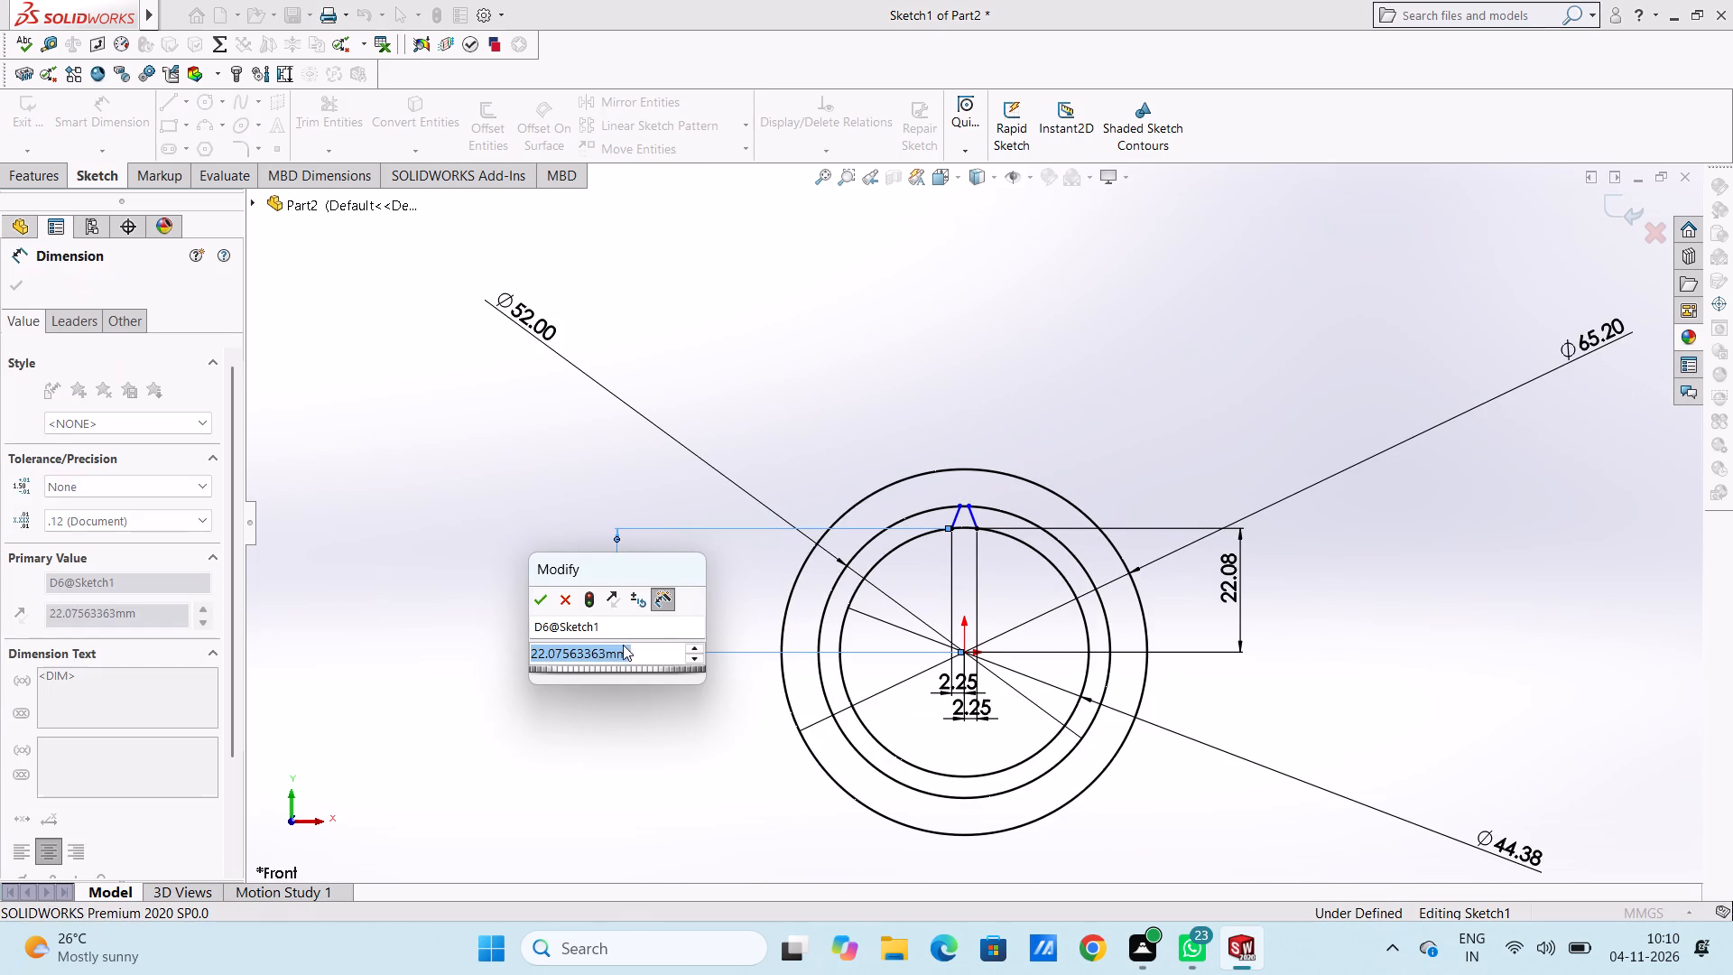
click(543, 591)
click(533, 565)
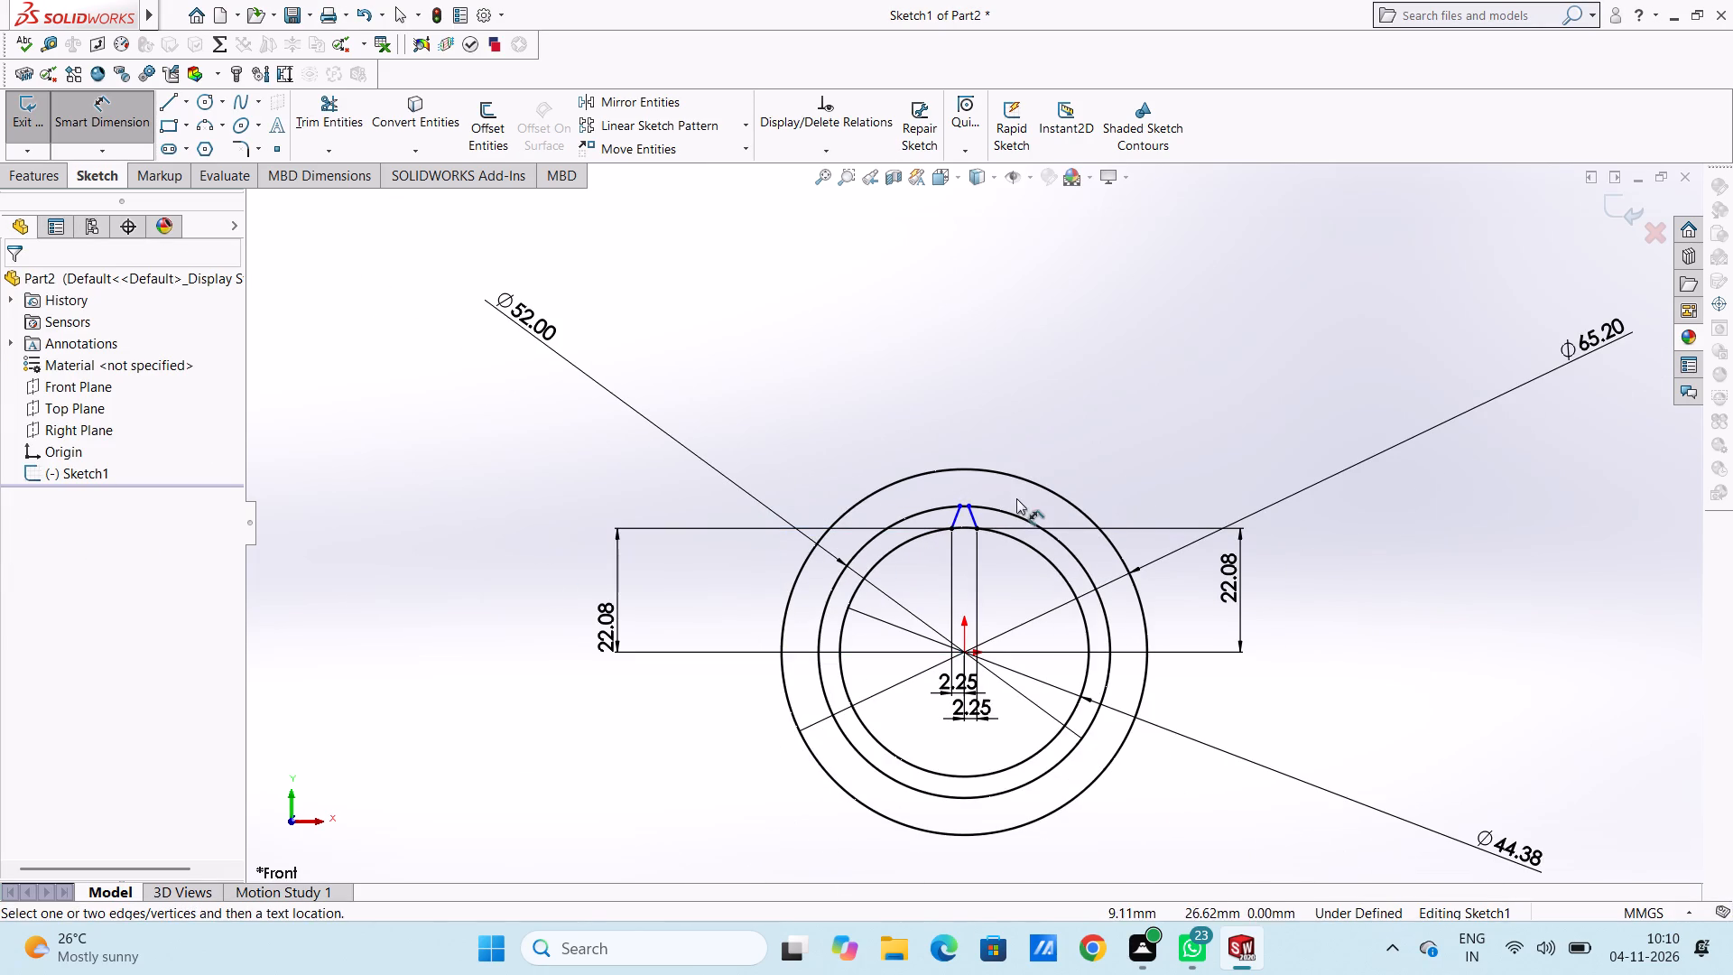
Dimension the vertical height of the tooth's right slanted line, placing the text to the right of the circles.
scroll(1014, 503, down, 3)
scroll(892, 476, down, 3)
click(975, 548)
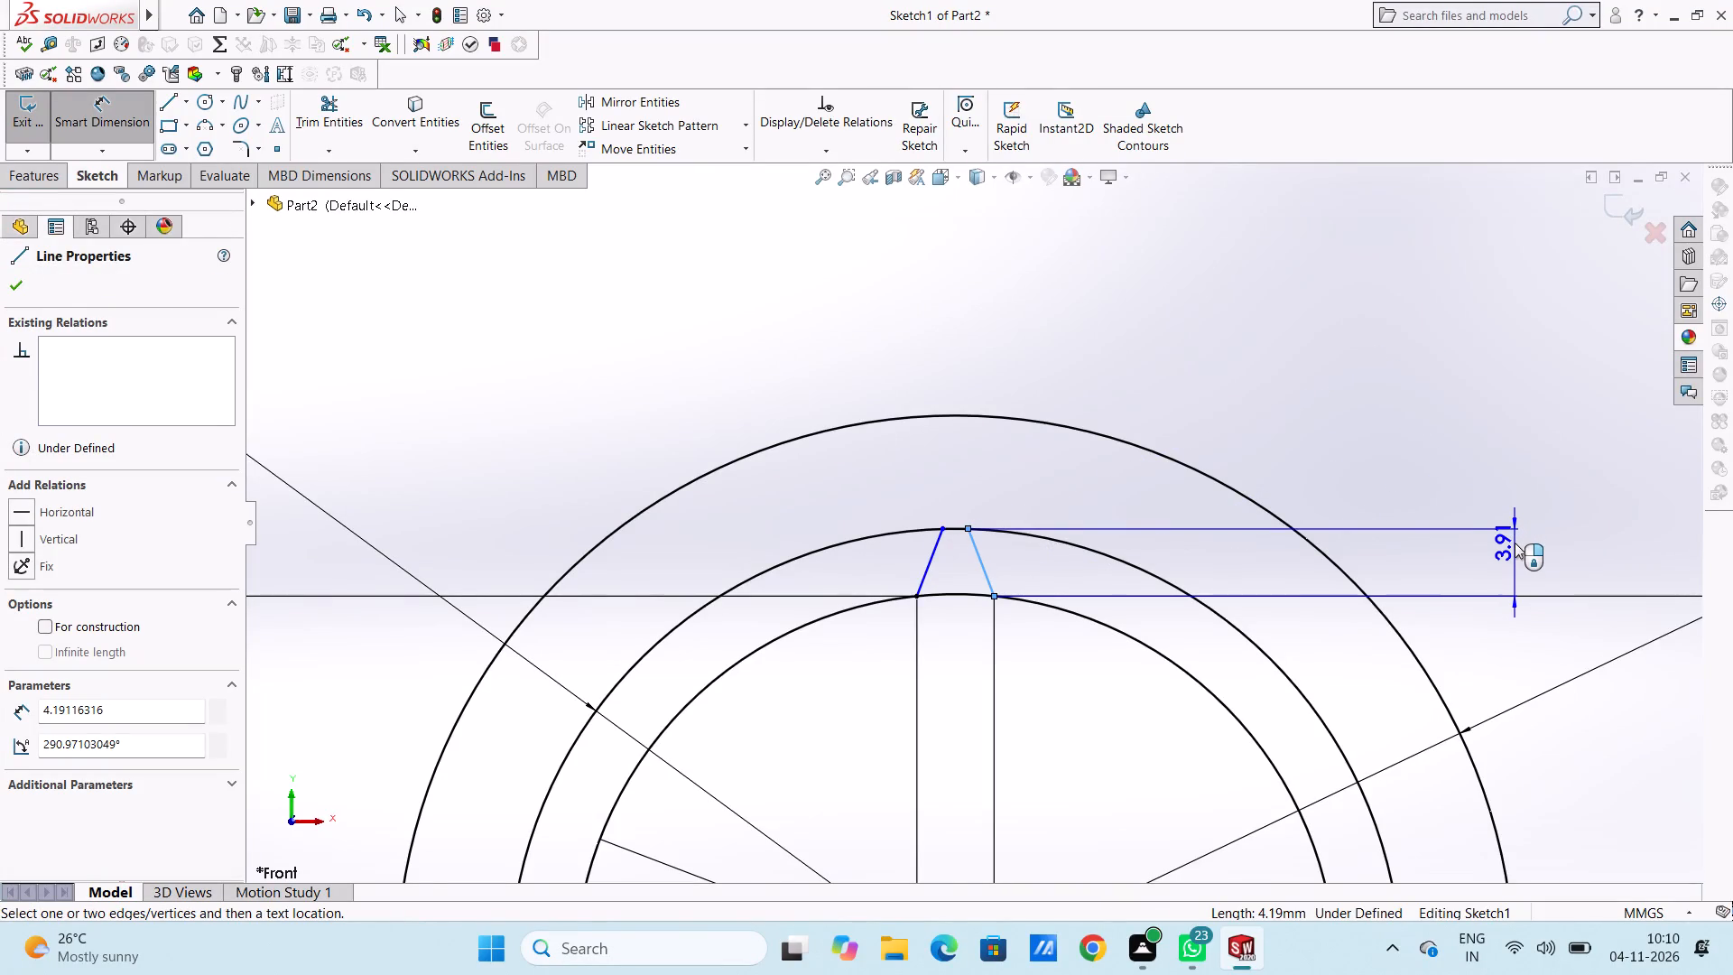
click(1515, 543)
click(1441, 523)
click(1420, 486)
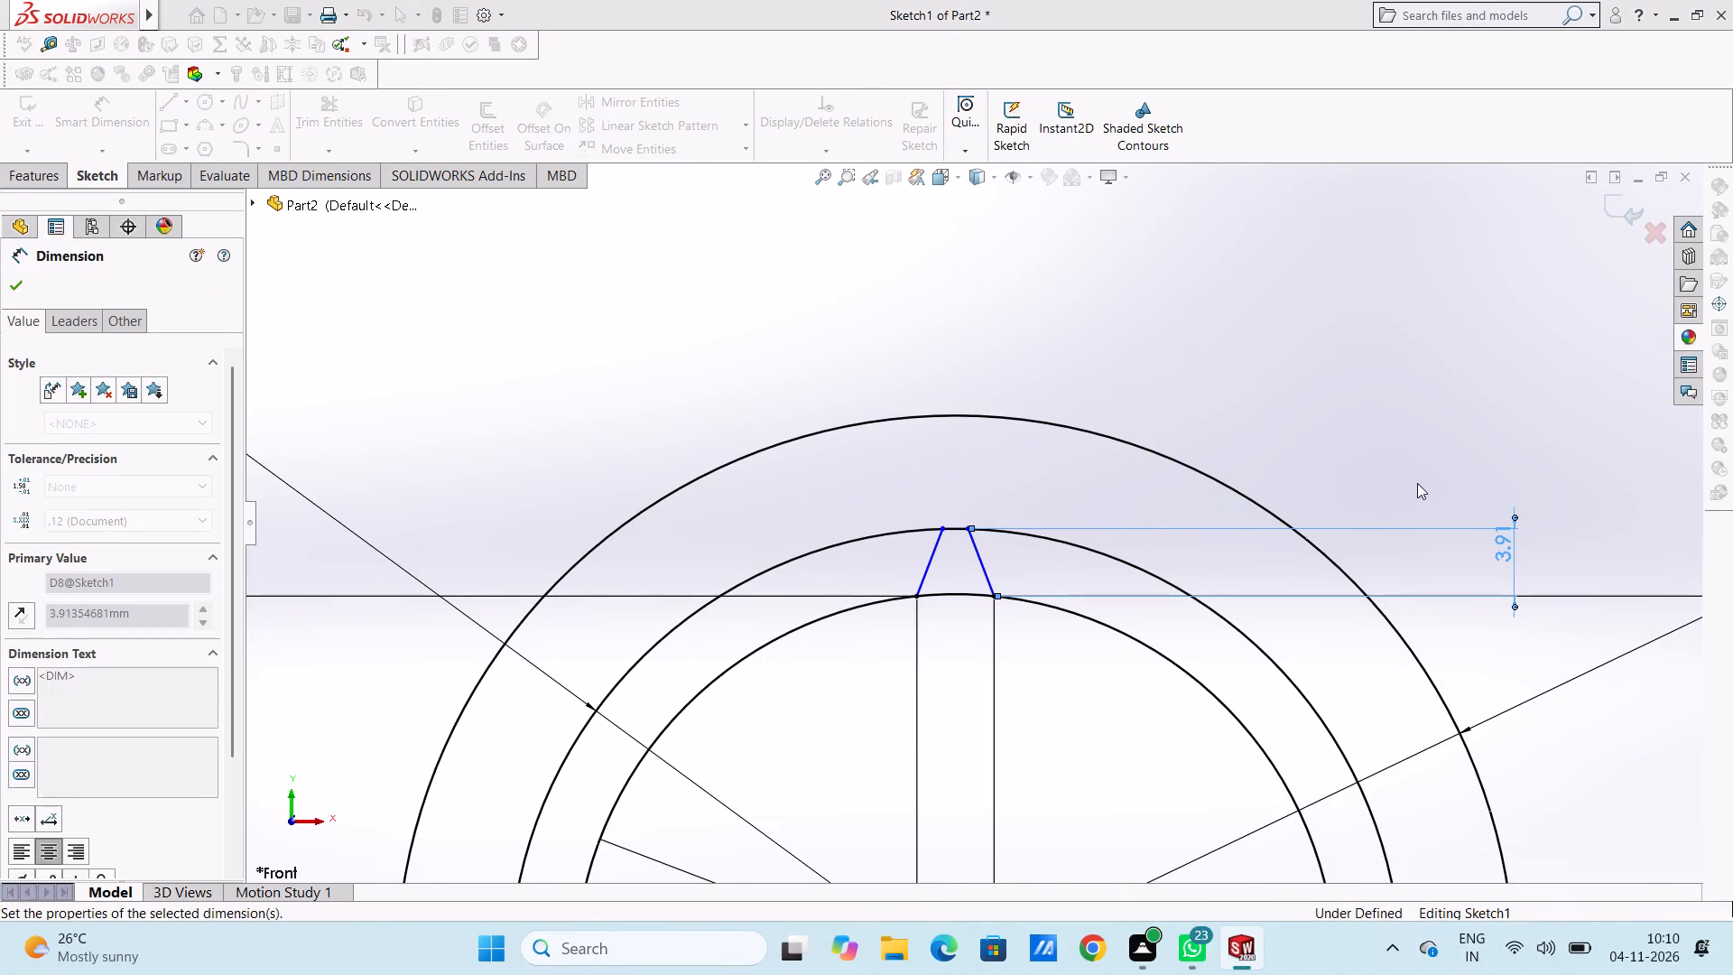
Dimension the horizontal distance from the origin to the right slanted line's upper endpoint, placing the text below the other horizontal dimensions.
scroll(1109, 592, up, 4)
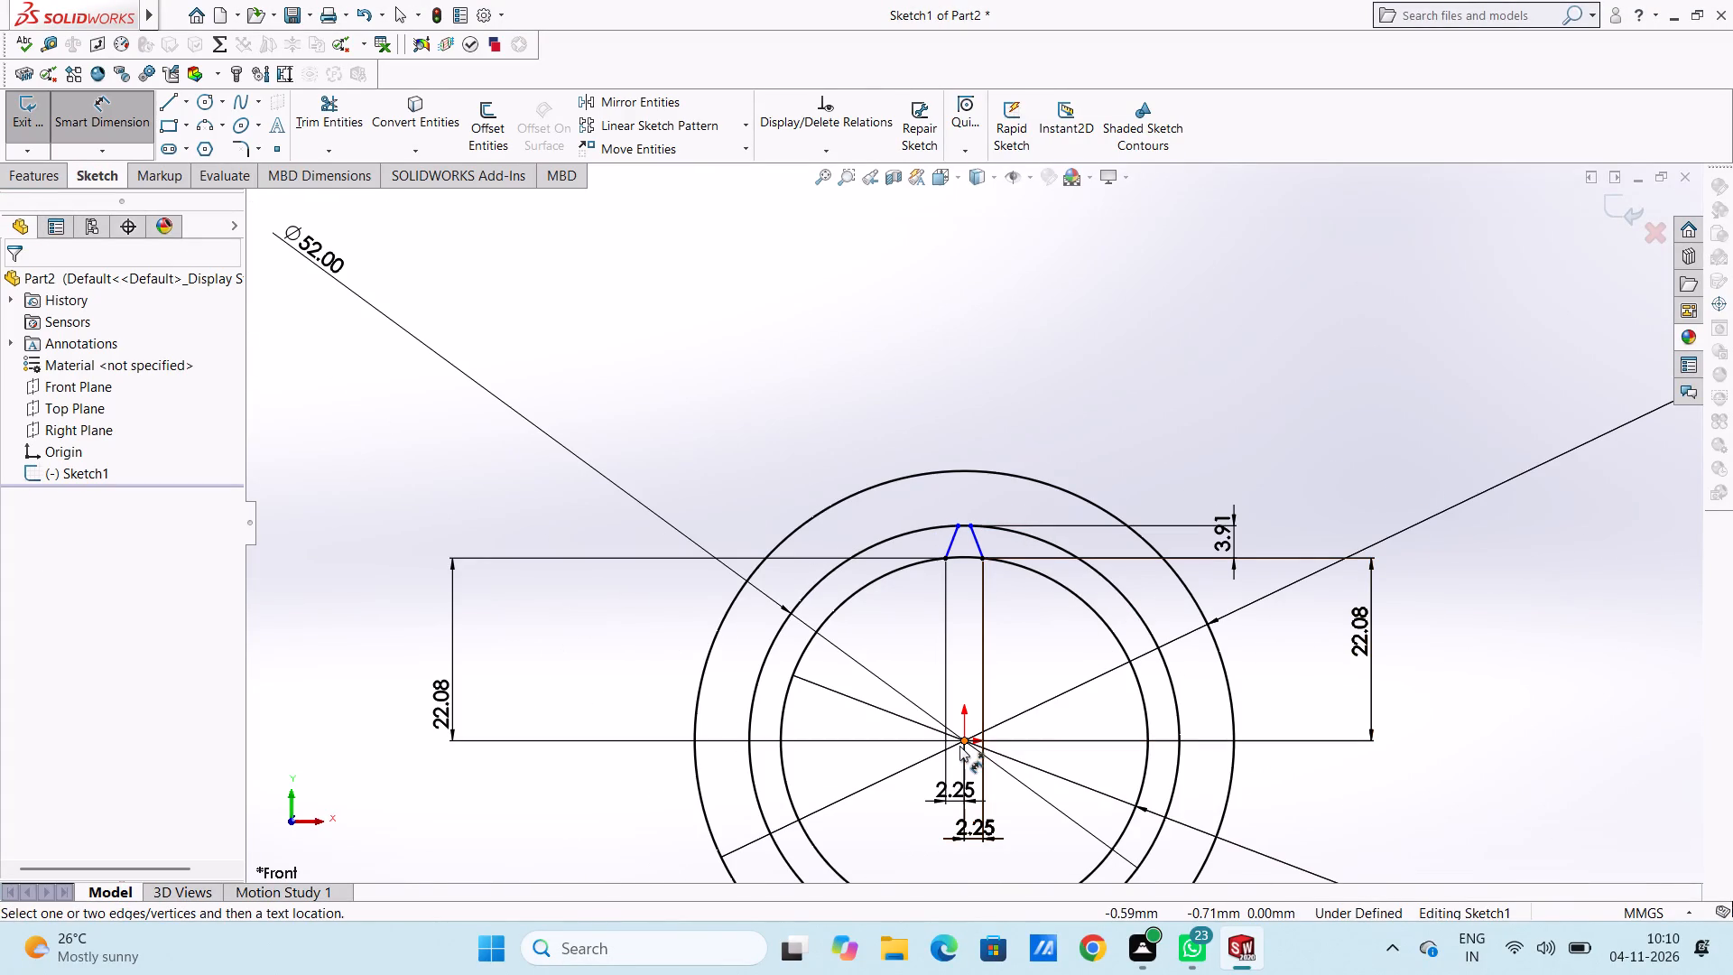
click(960, 746)
click(967, 527)
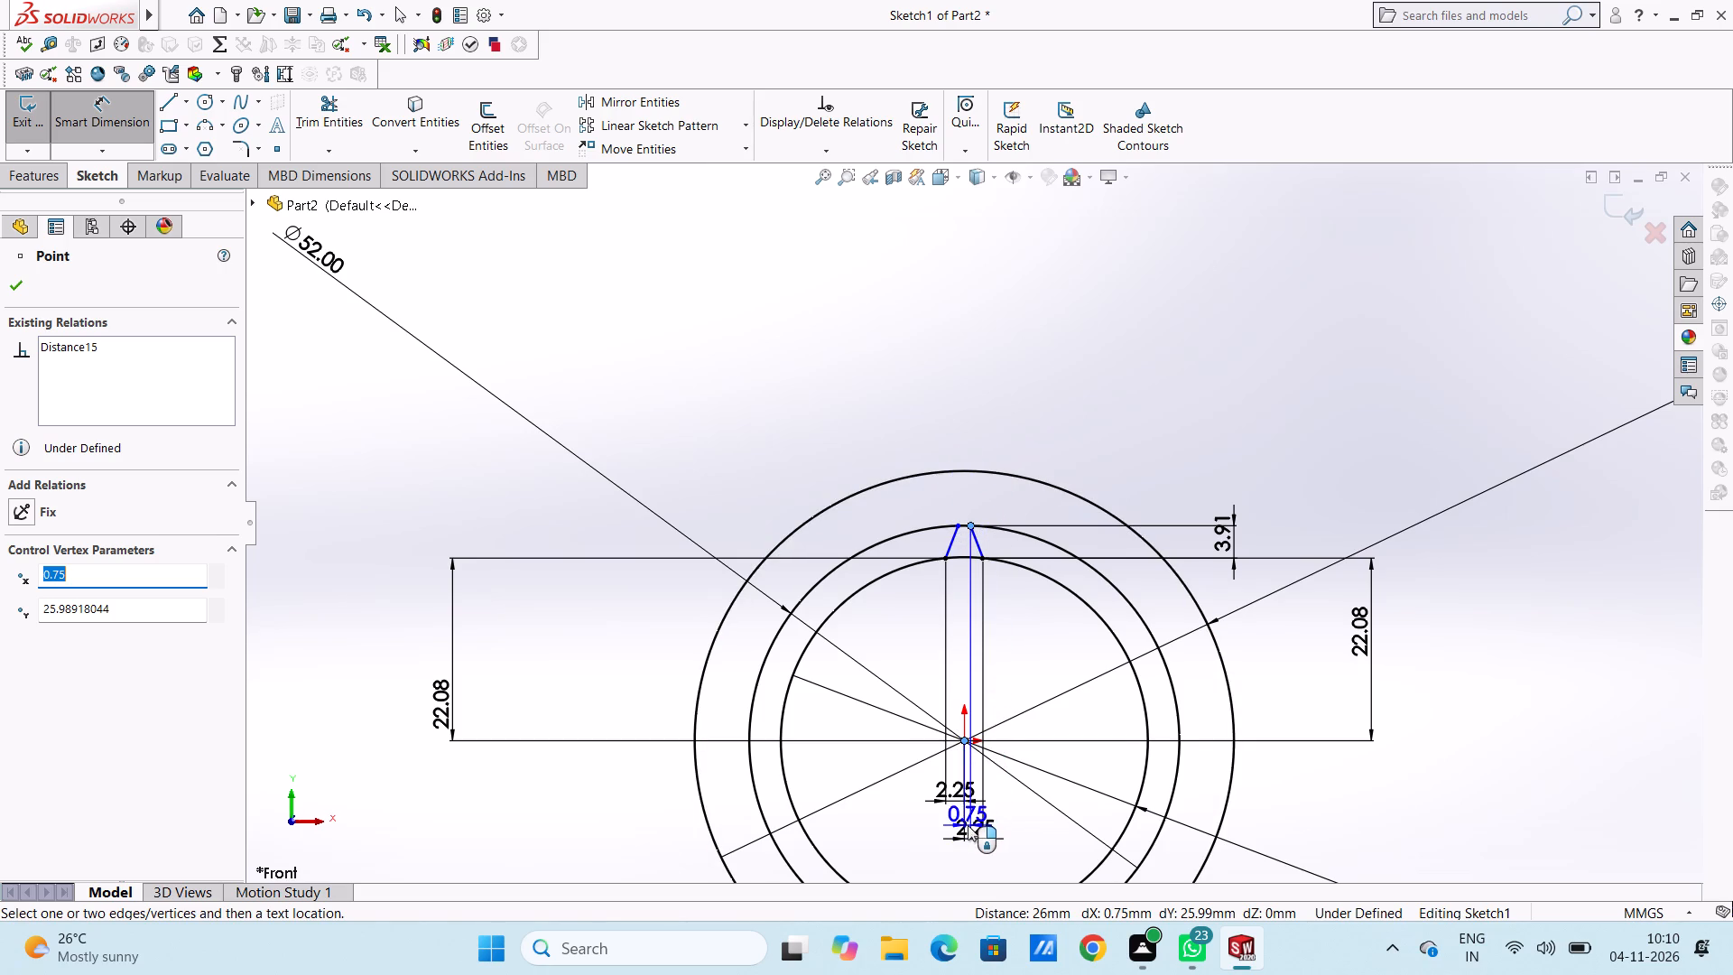
scroll(968, 825, up, 2)
click(970, 777)
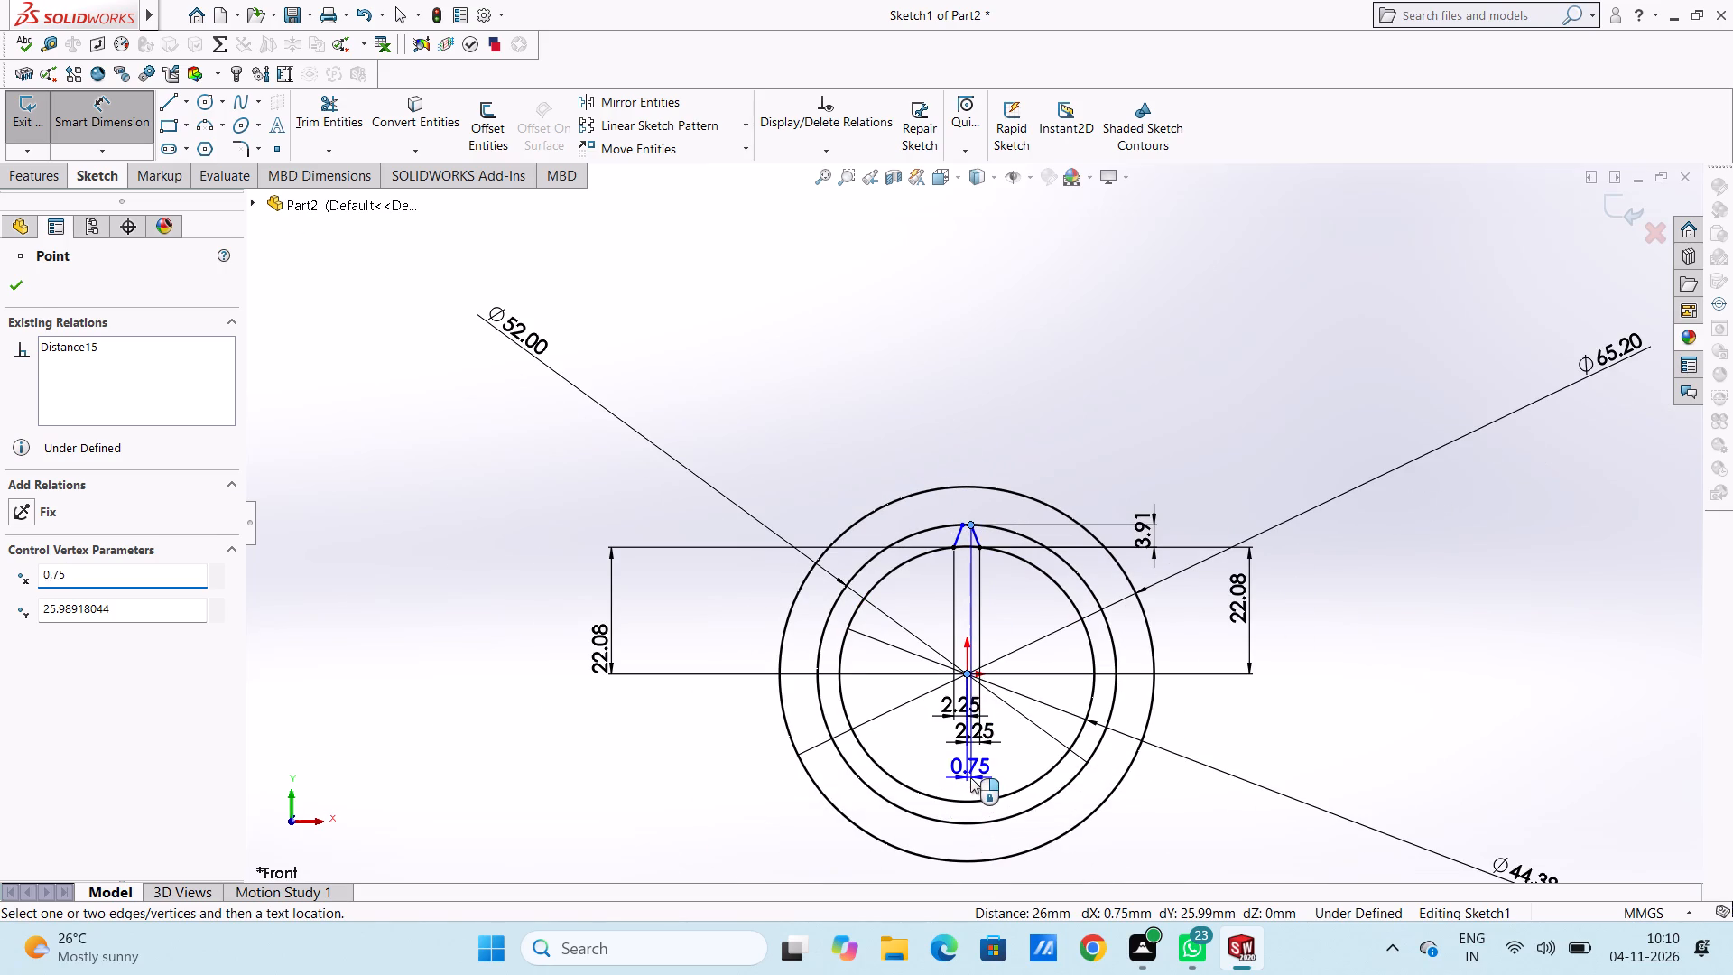
click(897, 746)
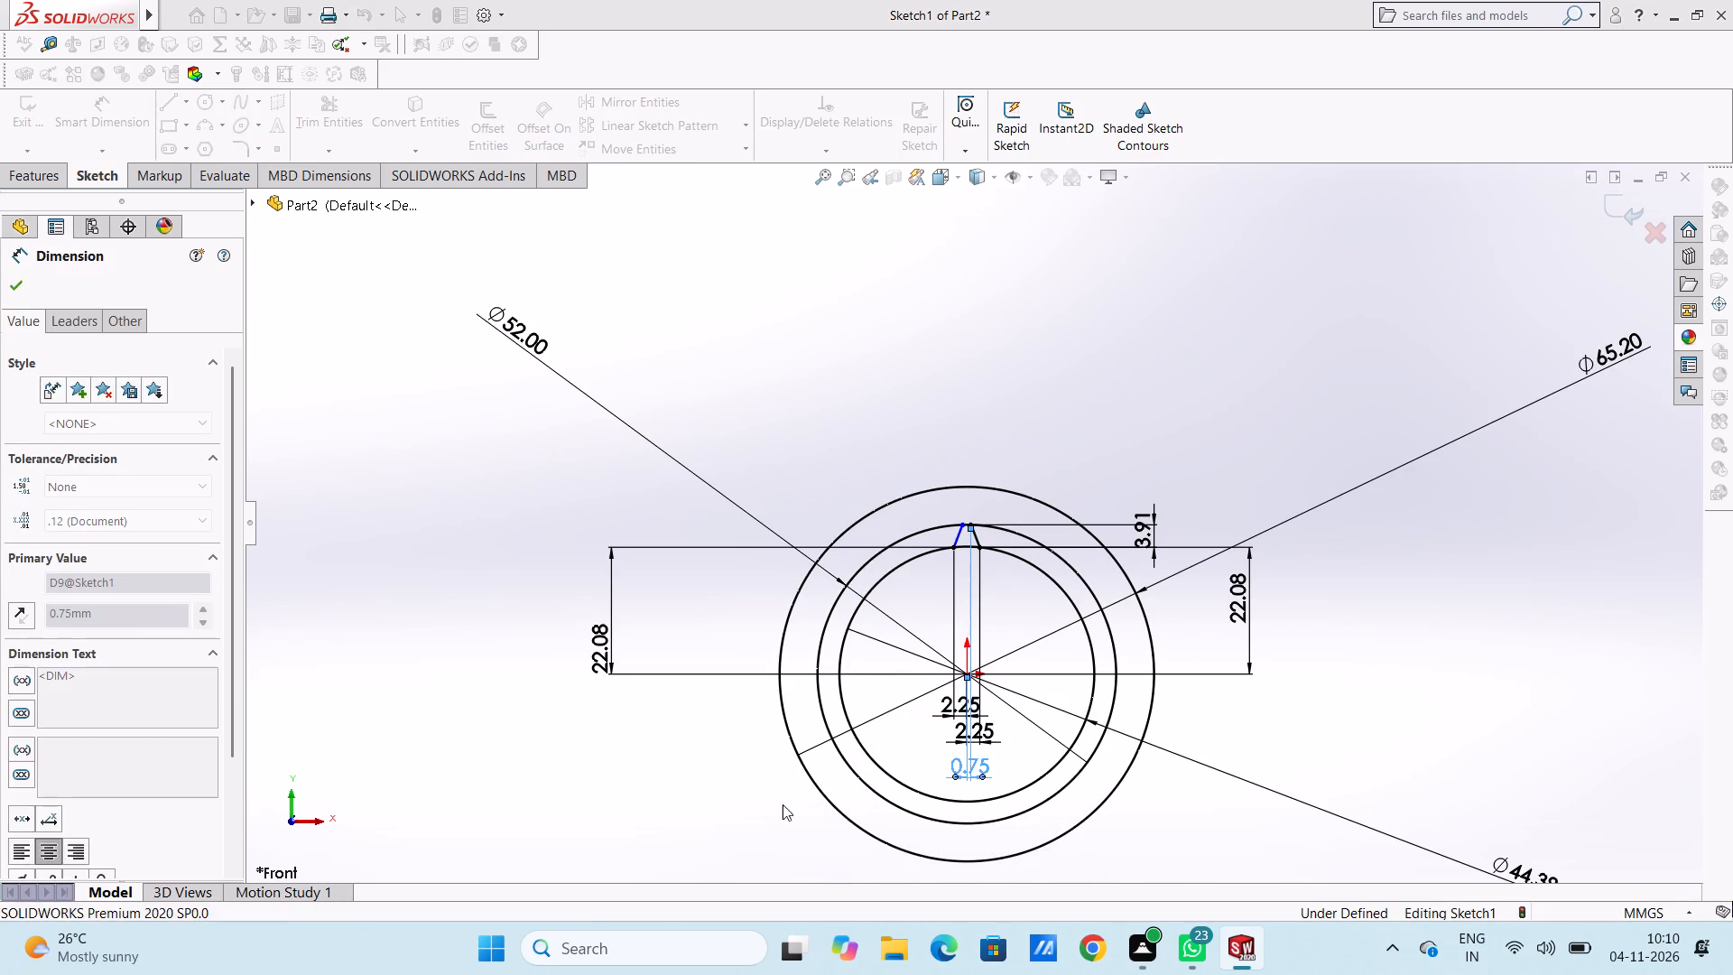
click(742, 817)
Dimension the horizontal distance between the upper endpoints of the two slanted lines, placing the text above the circles.
scroll(952, 569, down, 3)
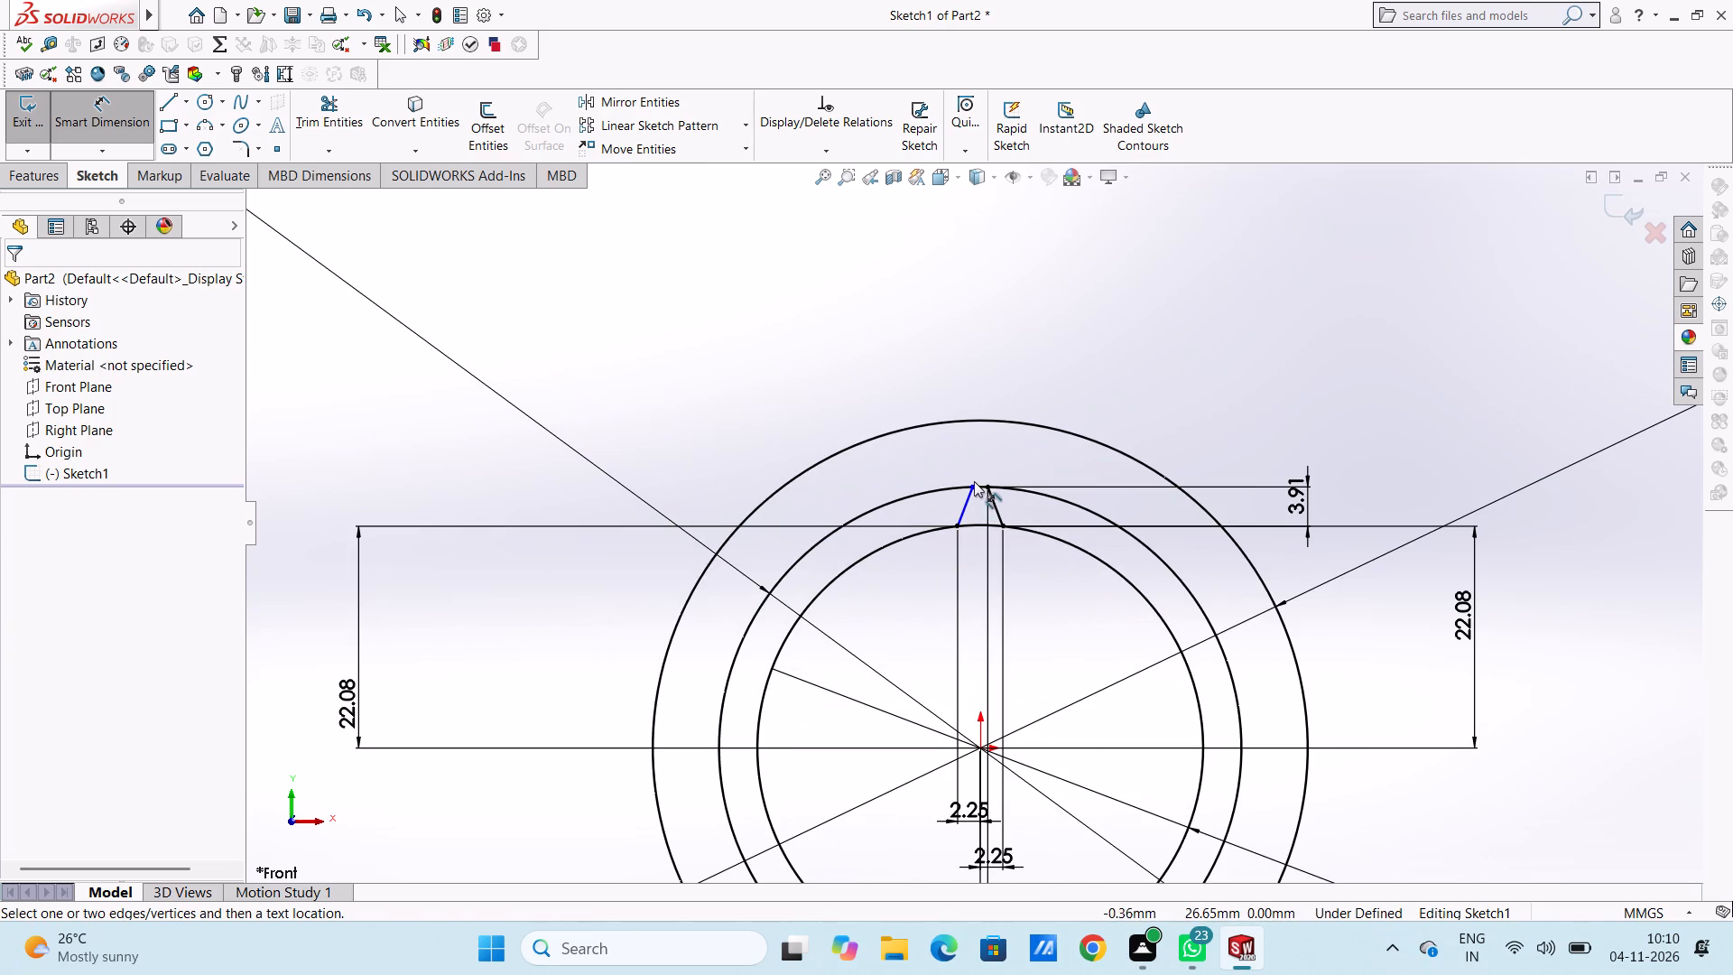
click(976, 488)
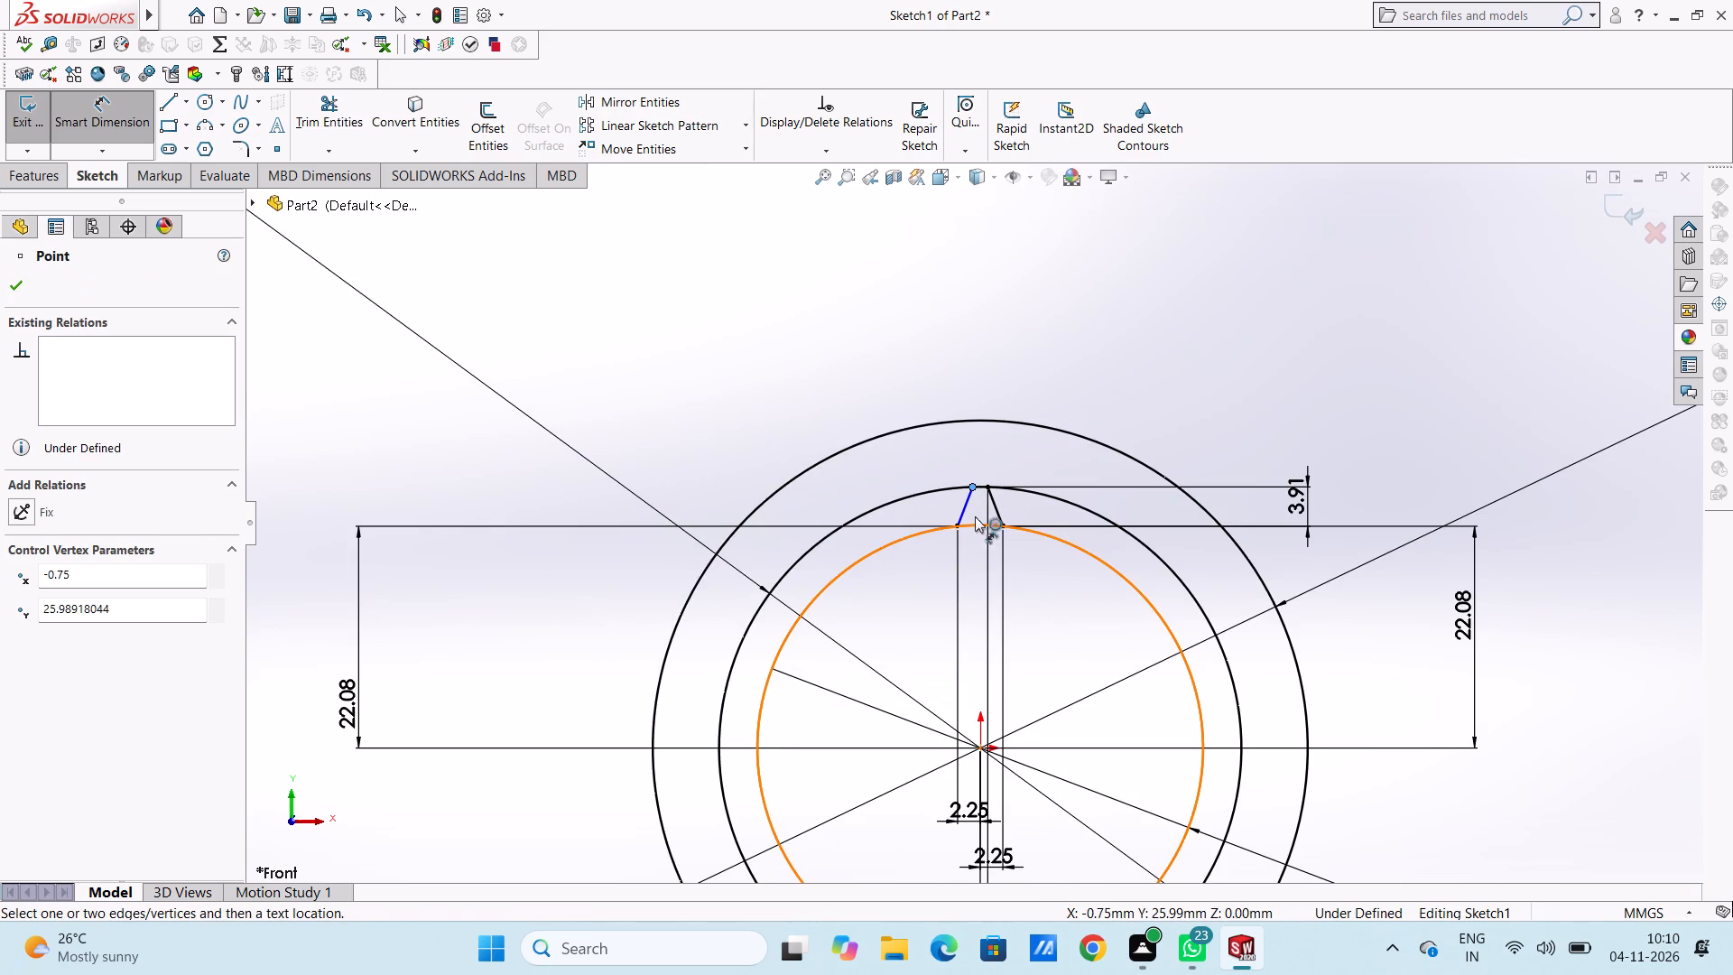
click(987, 487)
click(1003, 292)
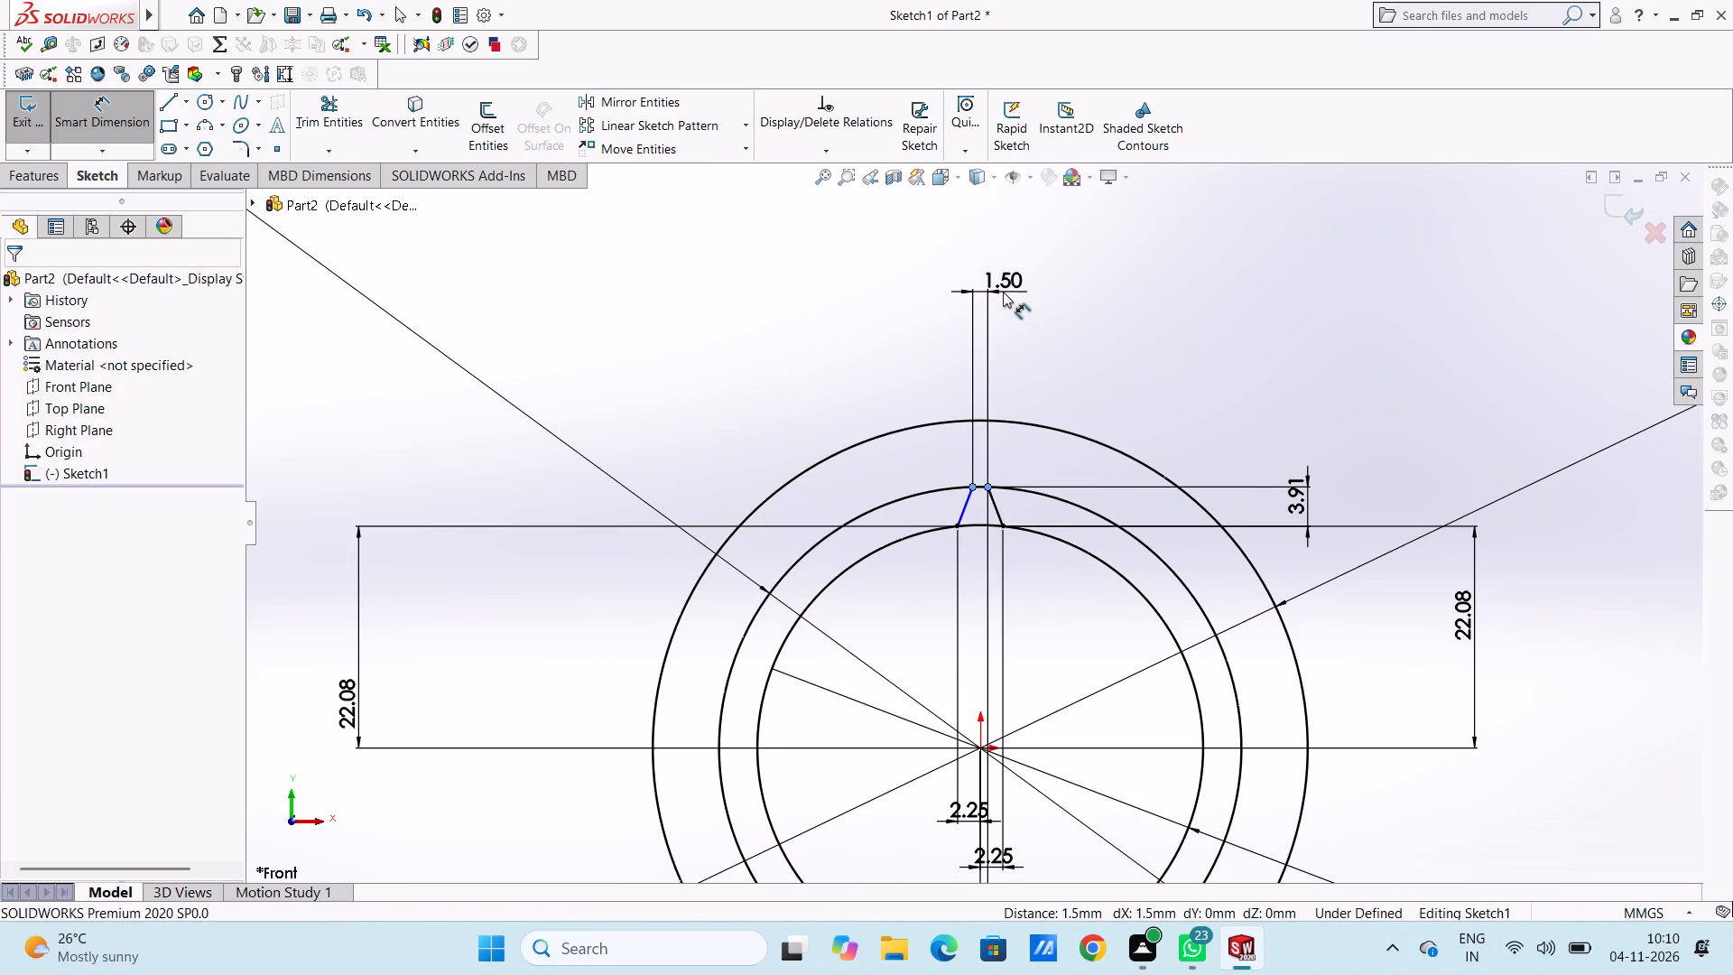
click(920, 265)
click(844, 302)
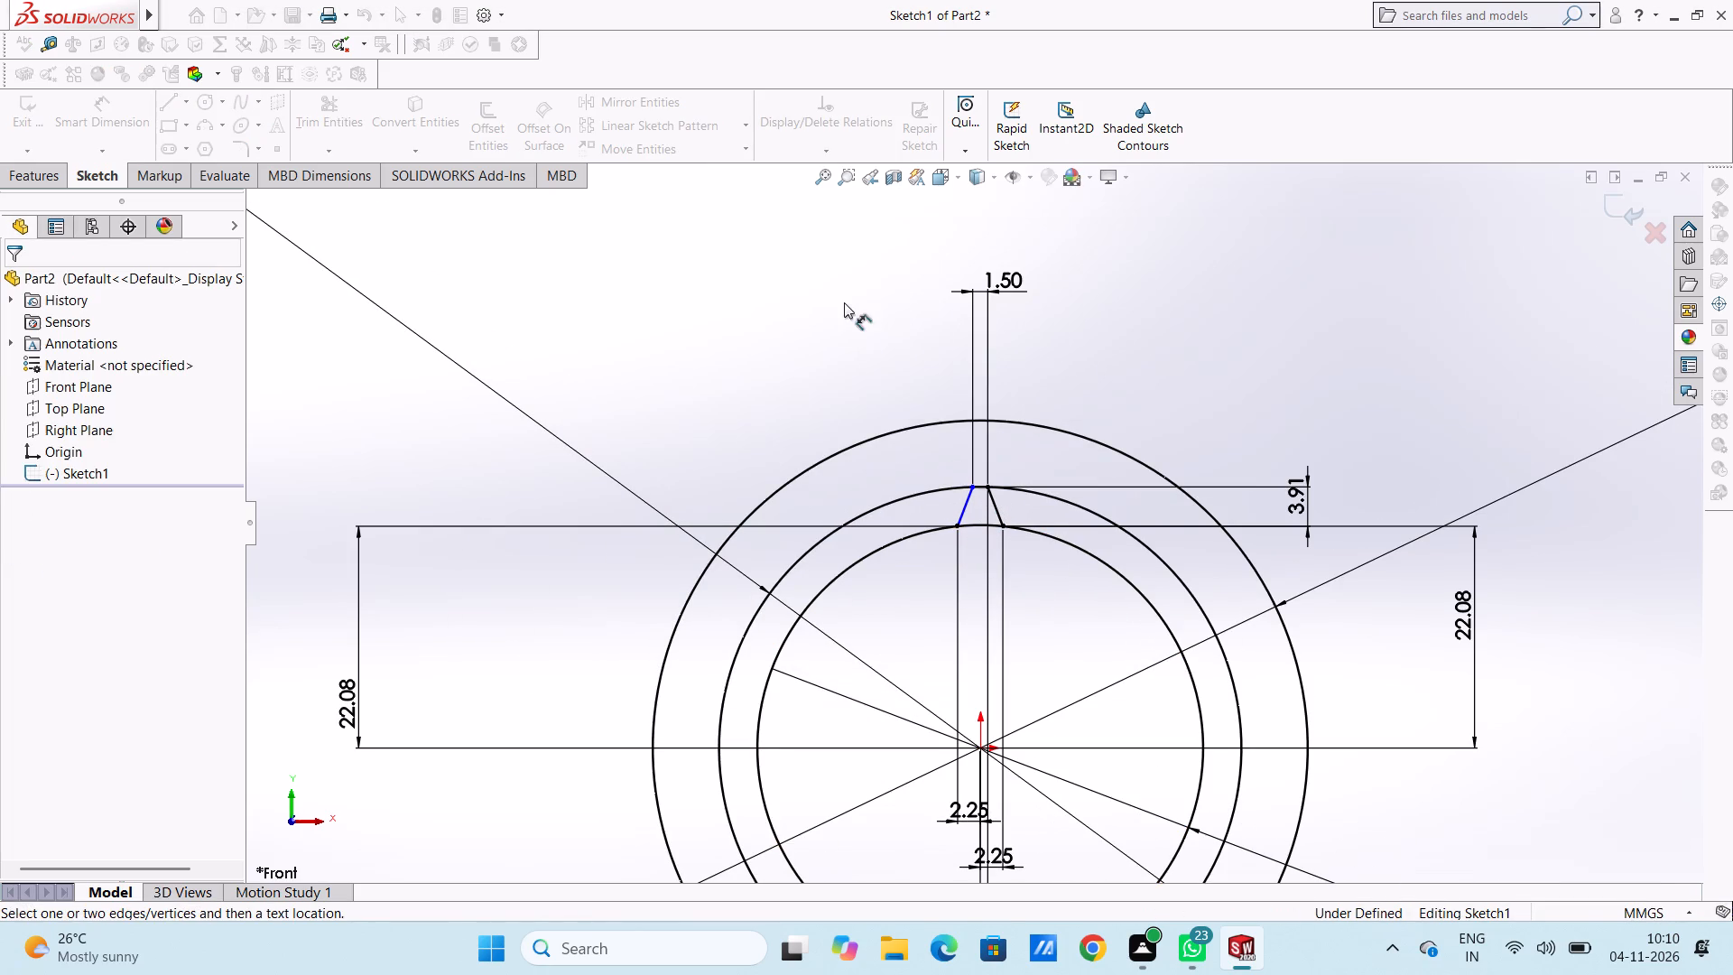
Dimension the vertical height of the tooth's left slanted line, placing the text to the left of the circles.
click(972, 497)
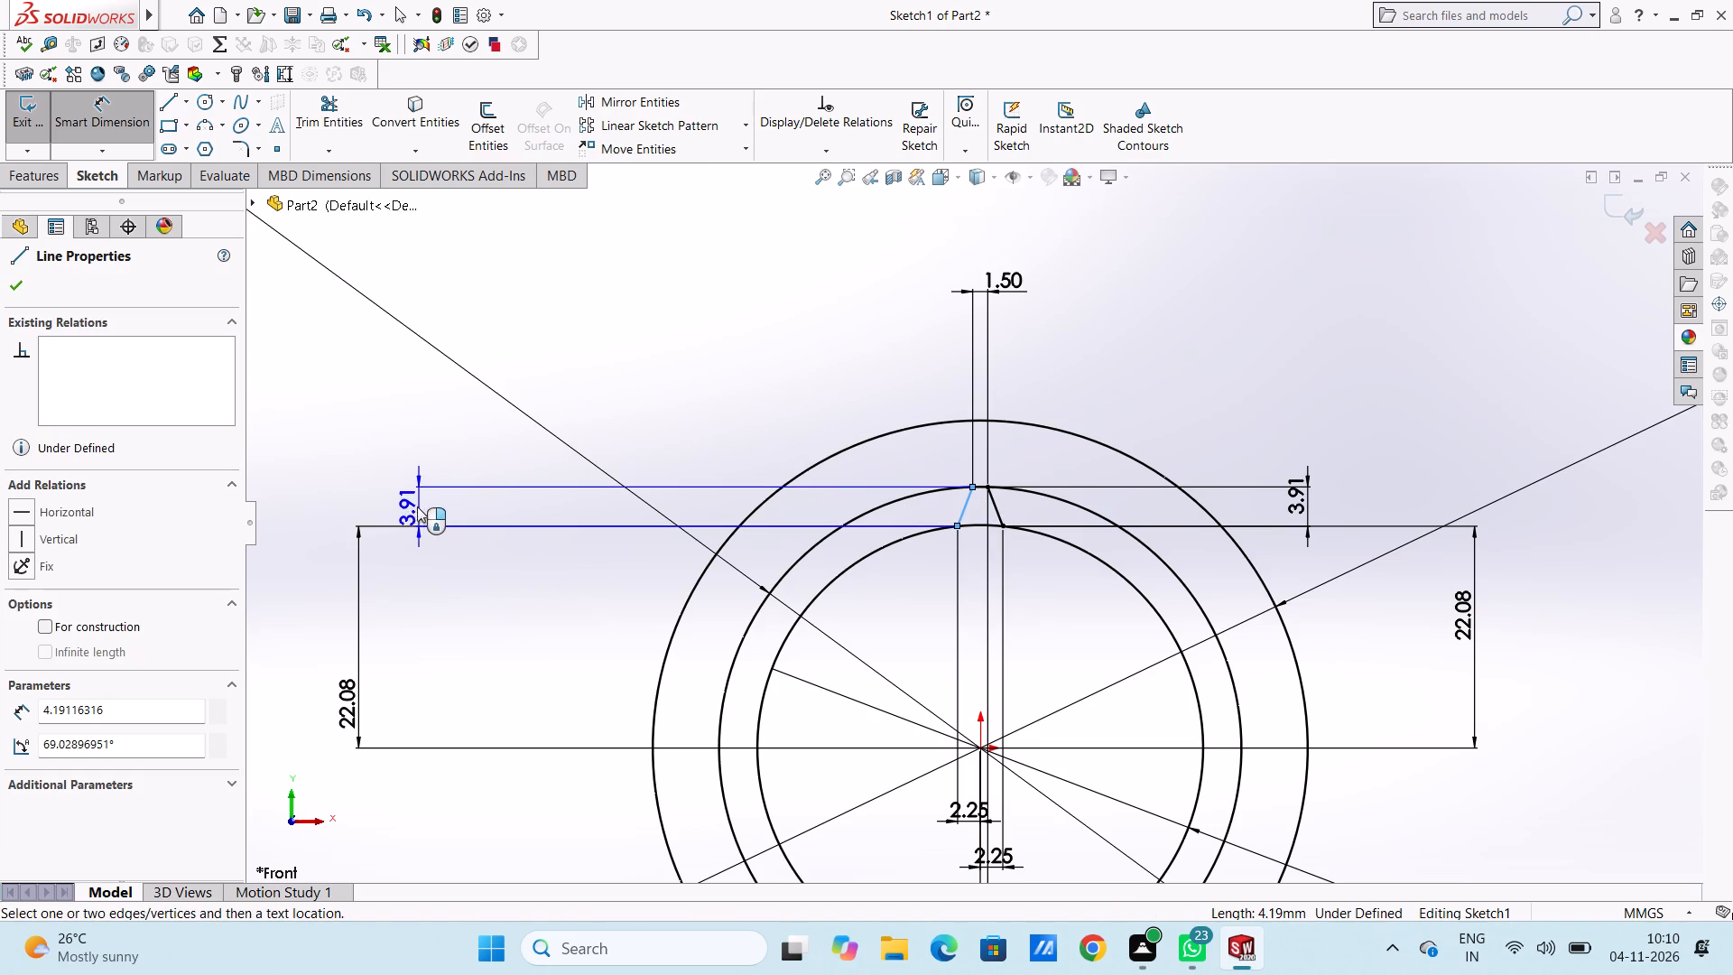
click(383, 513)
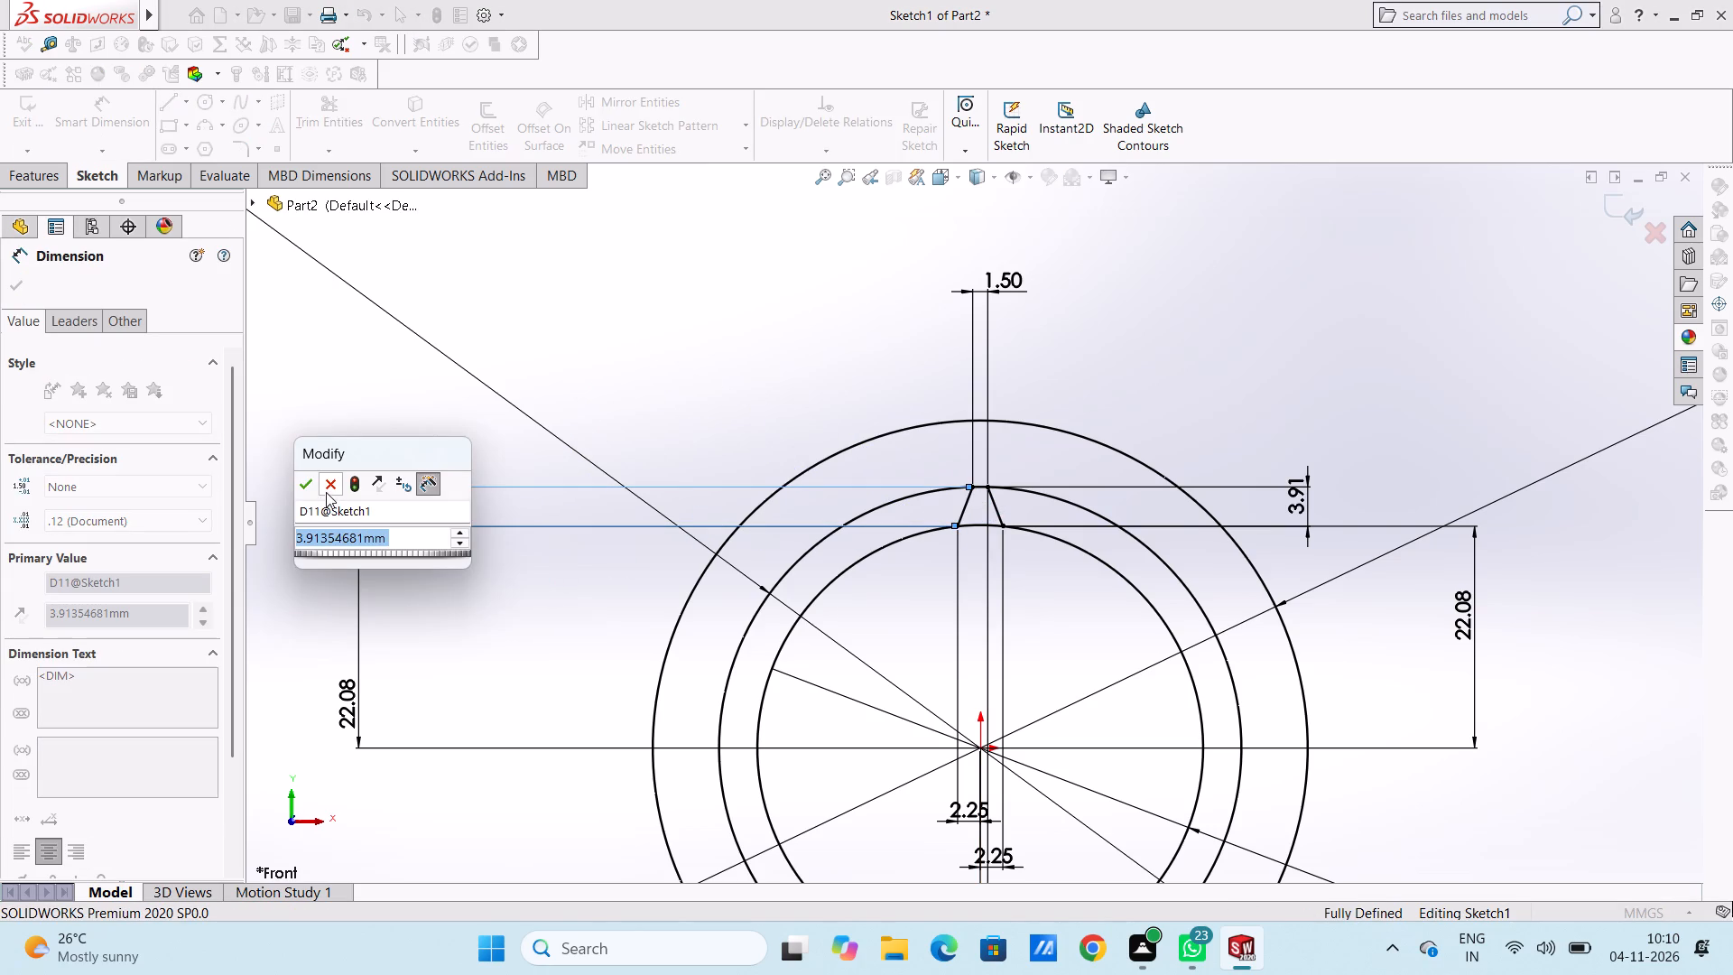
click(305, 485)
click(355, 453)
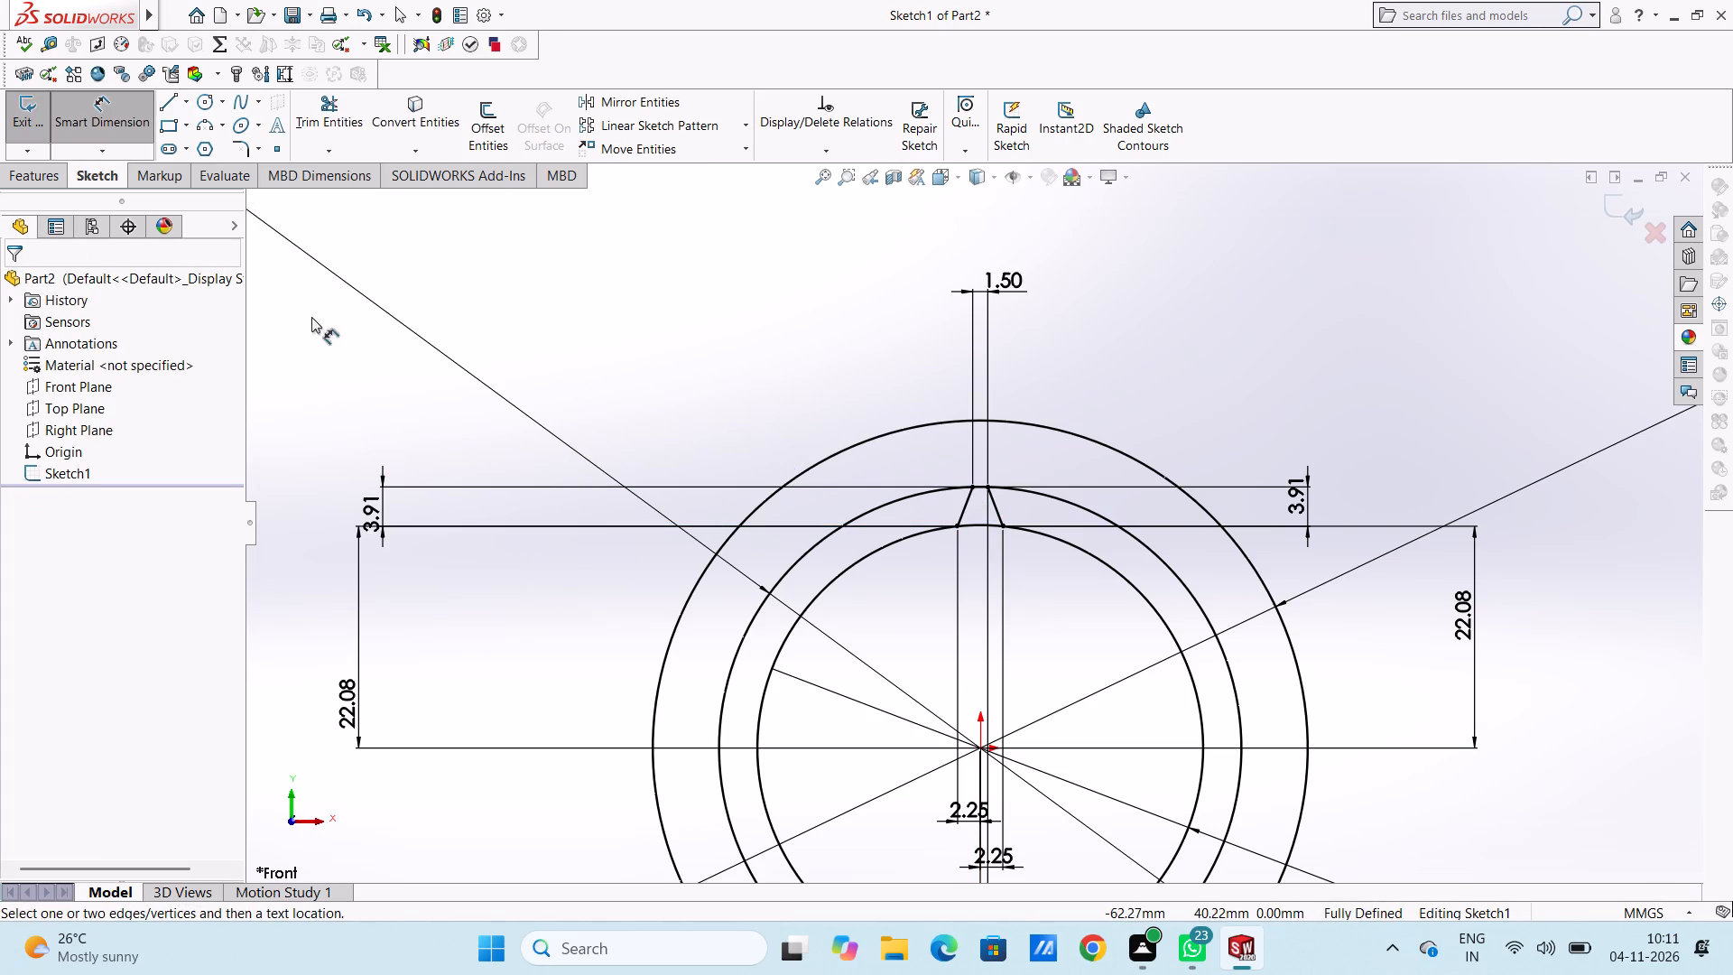
Trim the 52 mm and 44.38 mm circles to the tooth, removing their arcs outside the slanted lines.
click(97, 110)
click(319, 107)
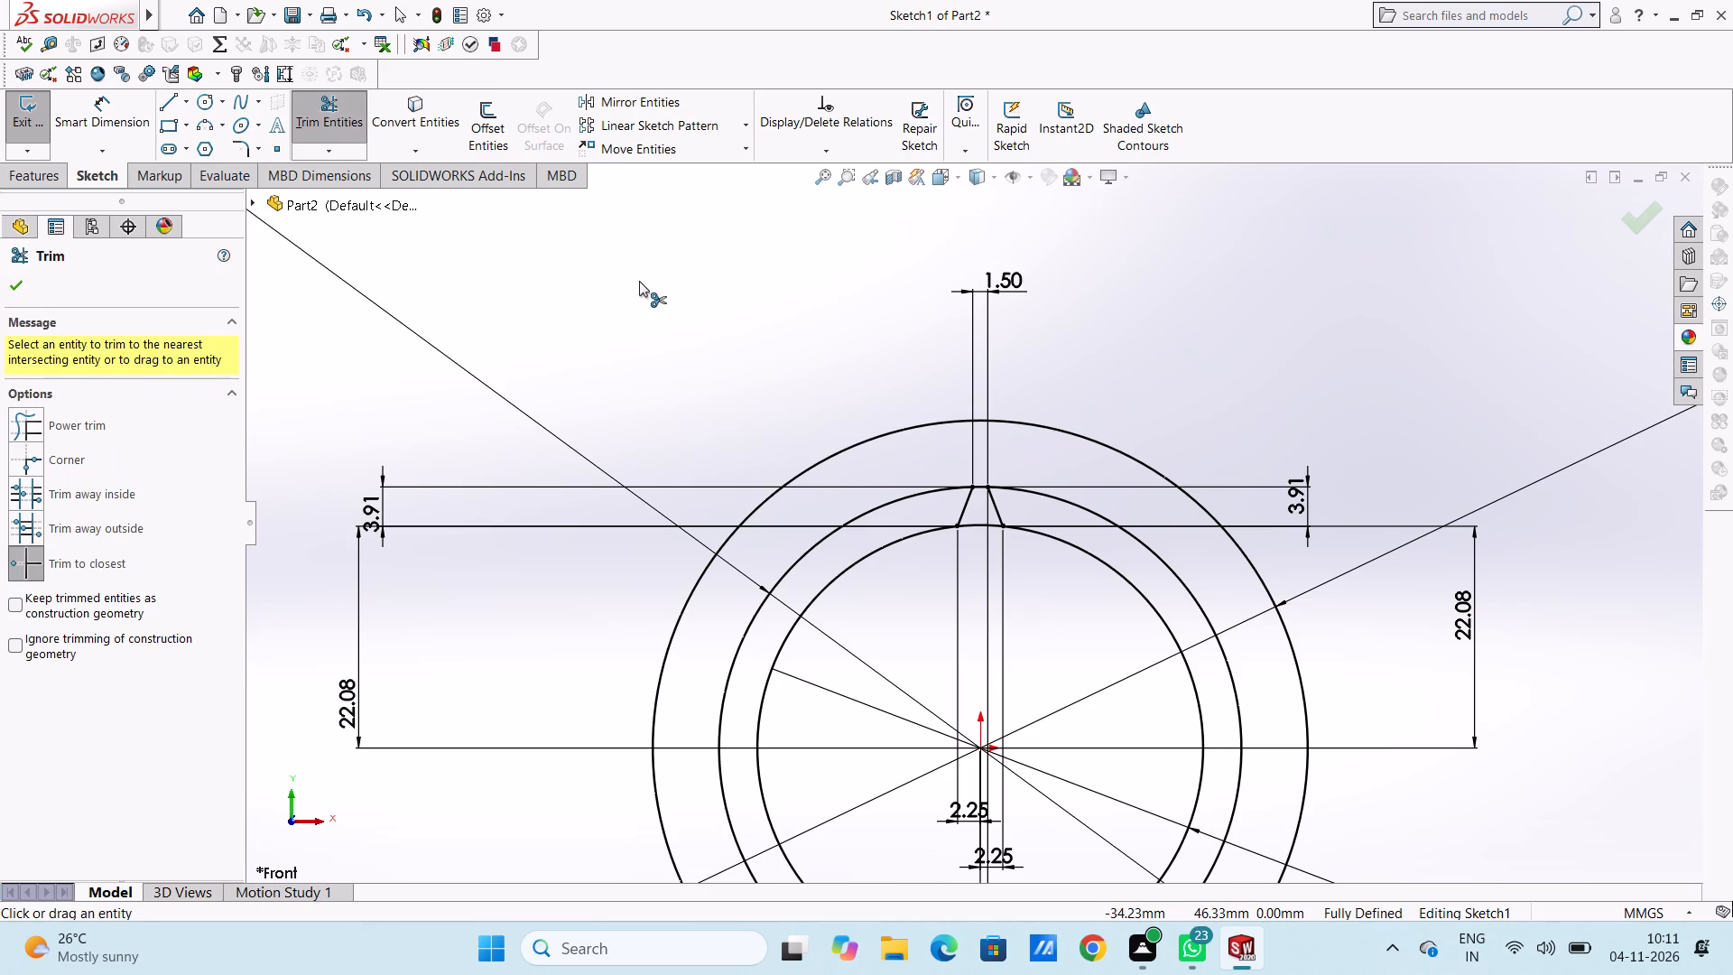
click(930, 494)
click(917, 534)
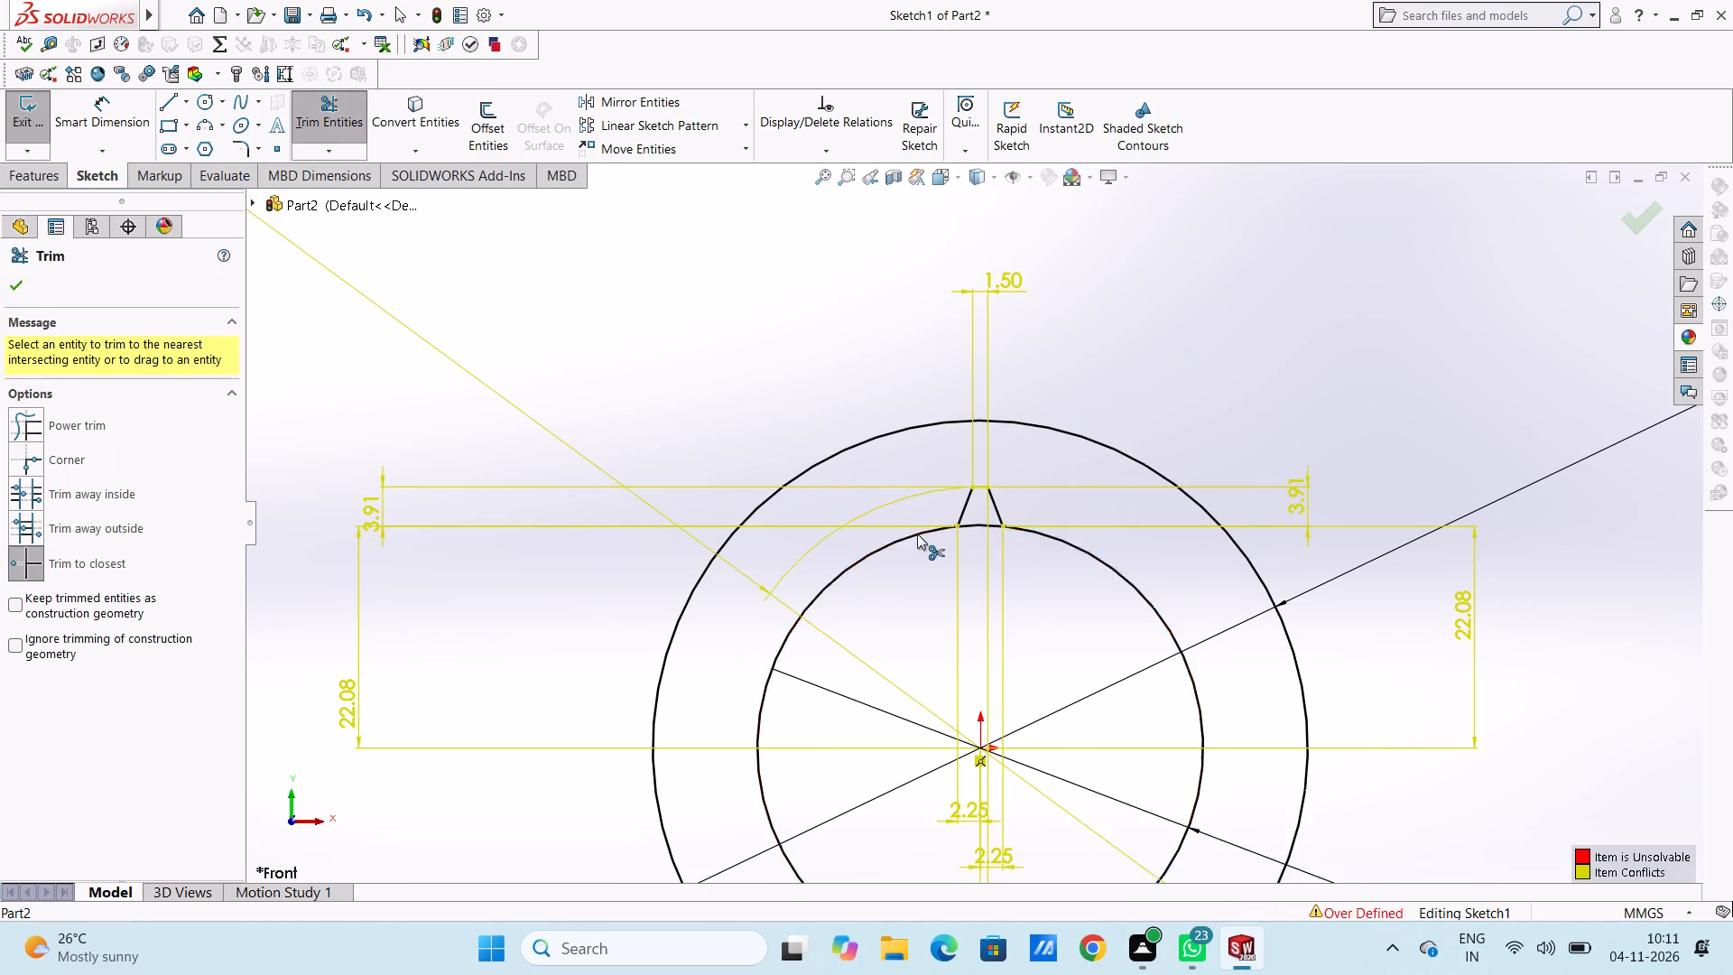
scroll(917, 534, up, 6)
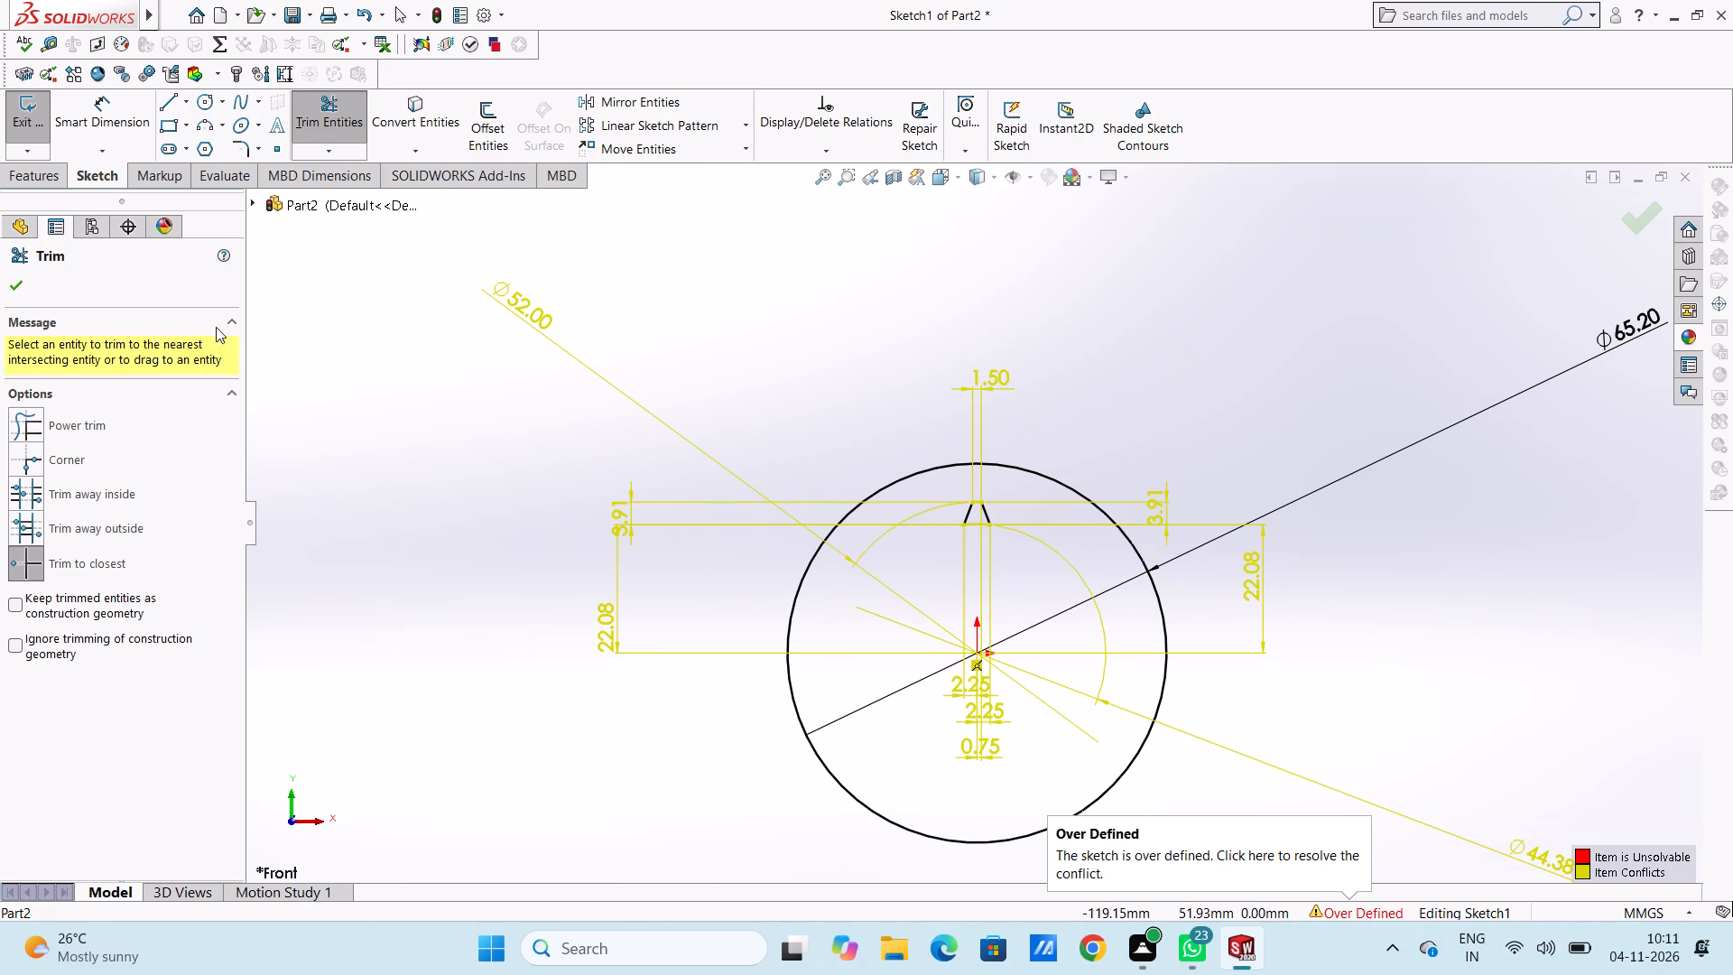
drag(17, 283, 31, 295)
click(491, 446)
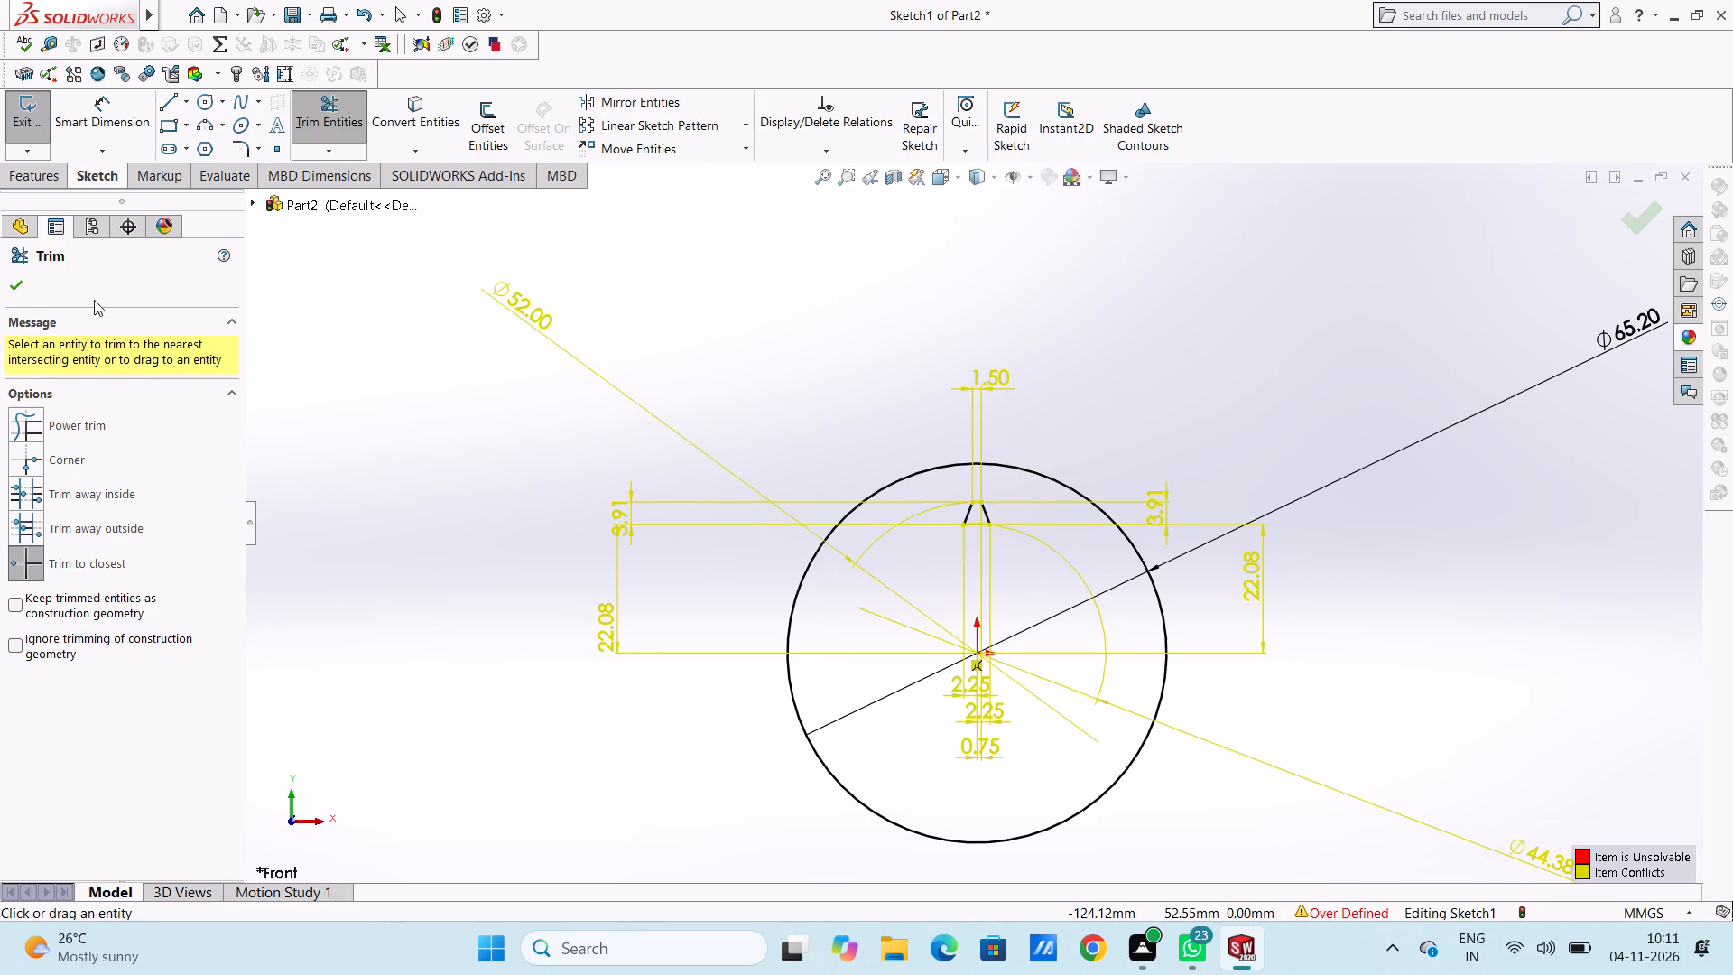
click(21, 290)
click(568, 386)
Delete the 44.38 mm diameter dimension, both 22.08 mm vertical dimensions and the left slanted line's 3.91 mm height dimension.
scroll(974, 479, up, 3)
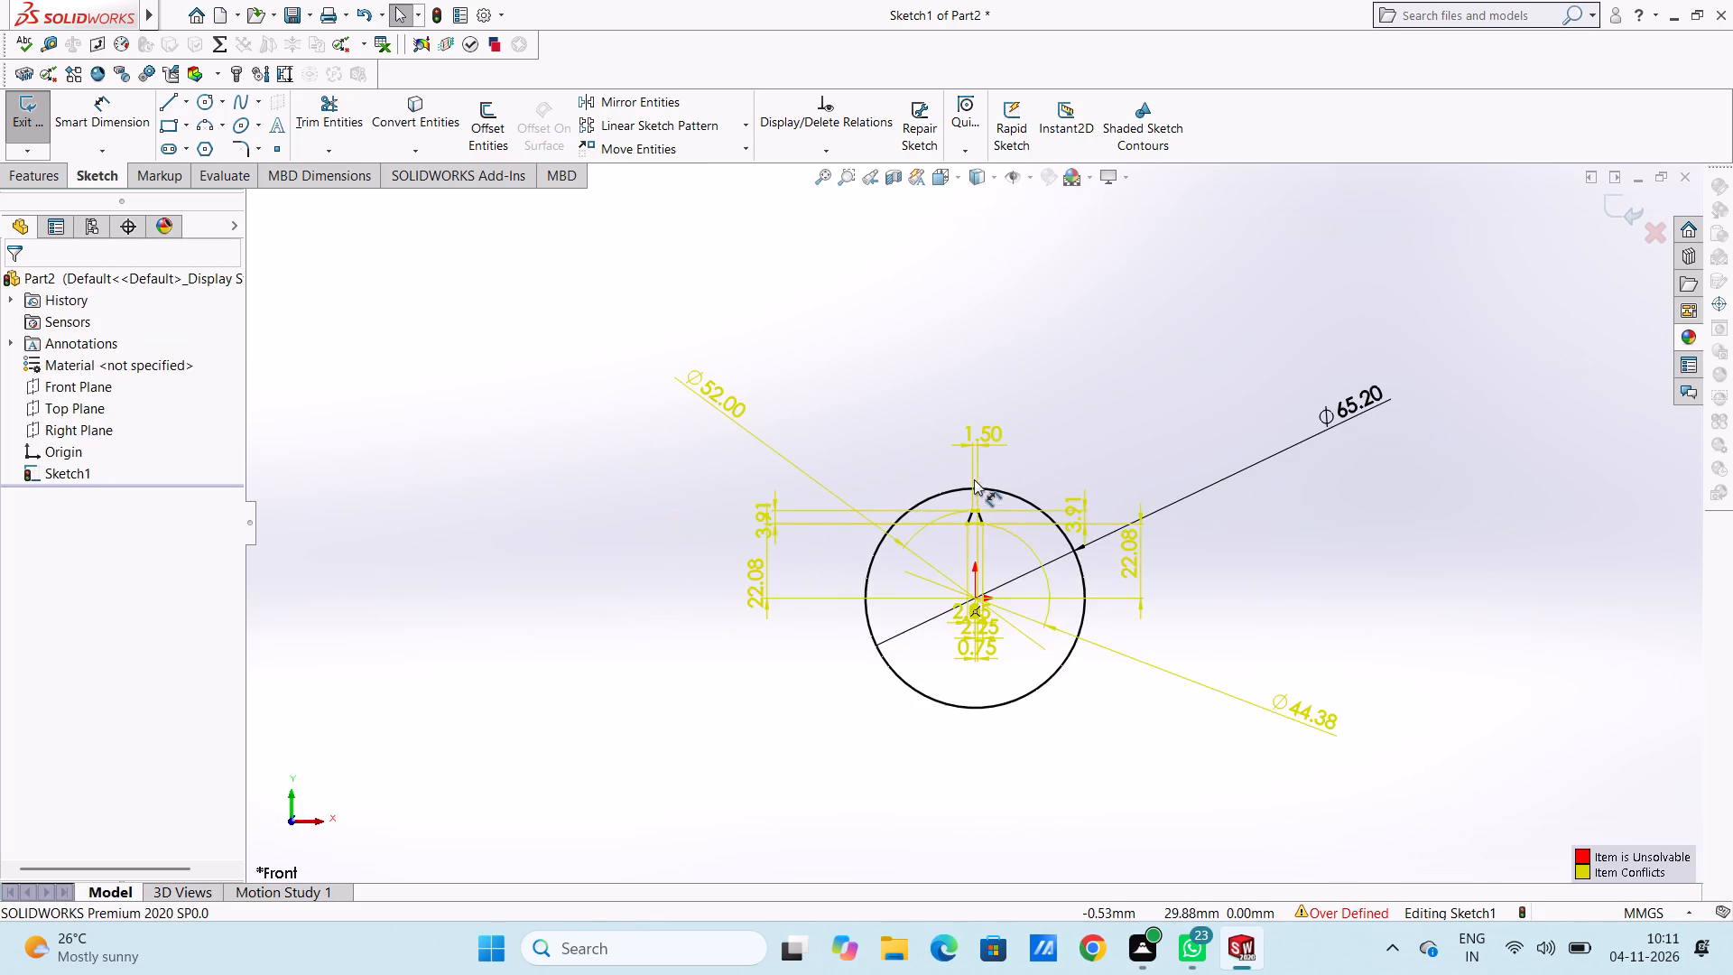
scroll(1184, 669, down, 3)
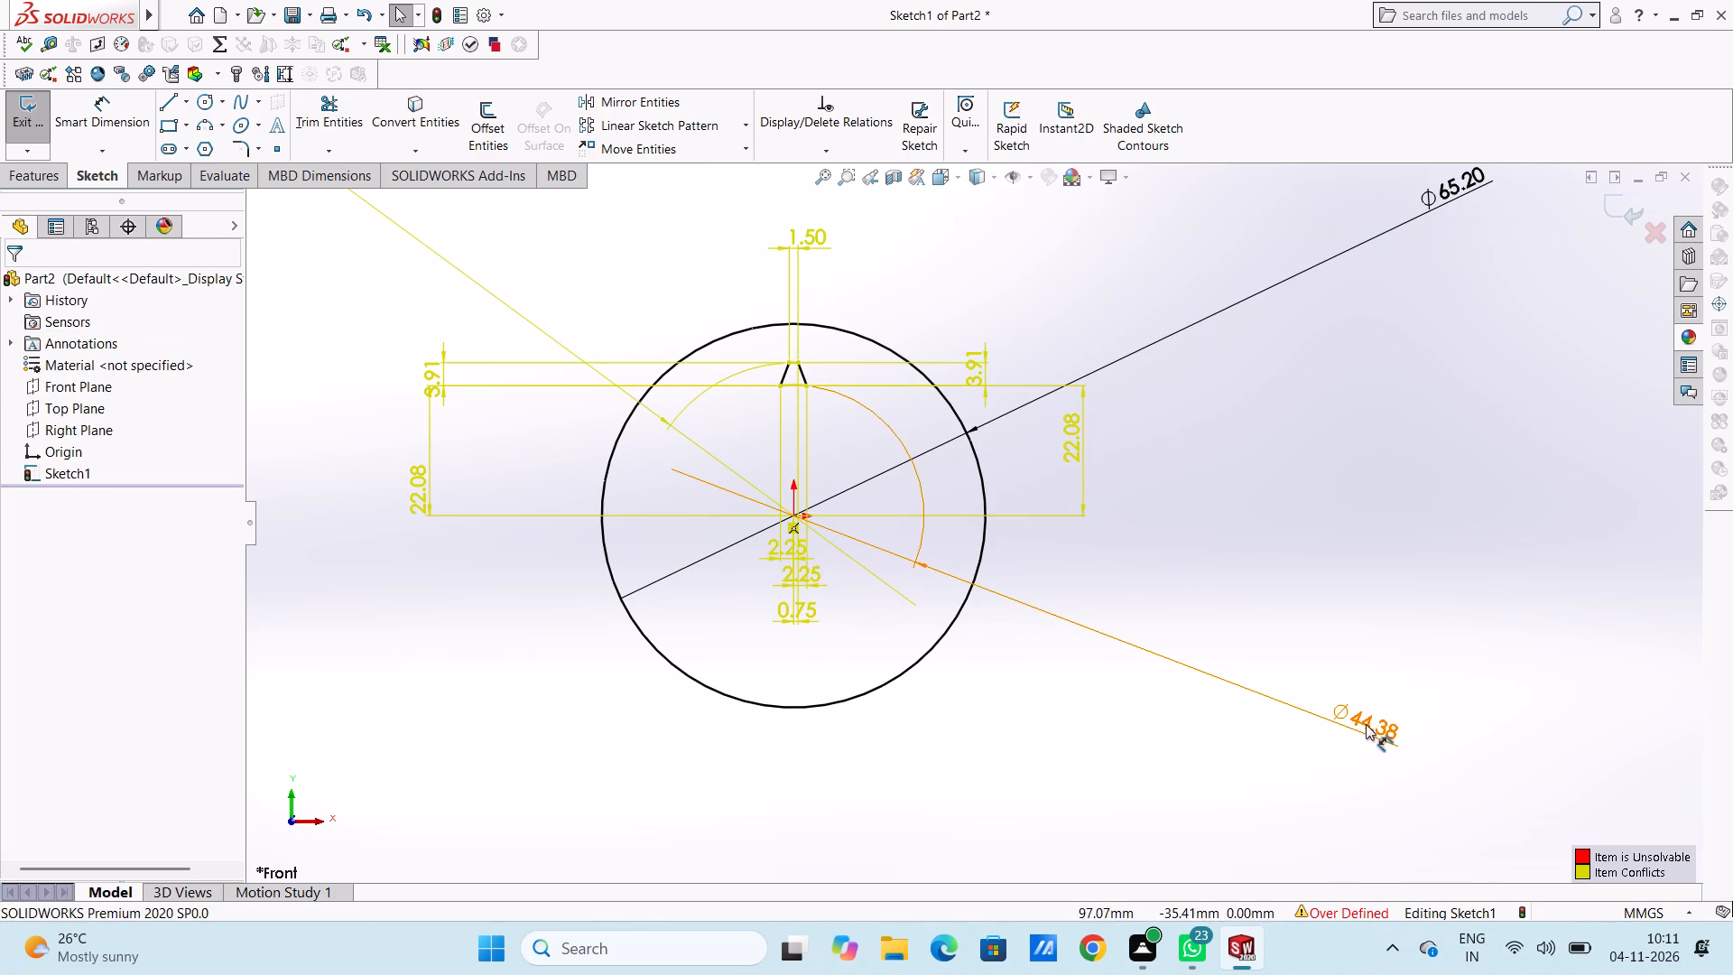
click(1366, 724)
right_click(1308, 510)
click(1325, 738)
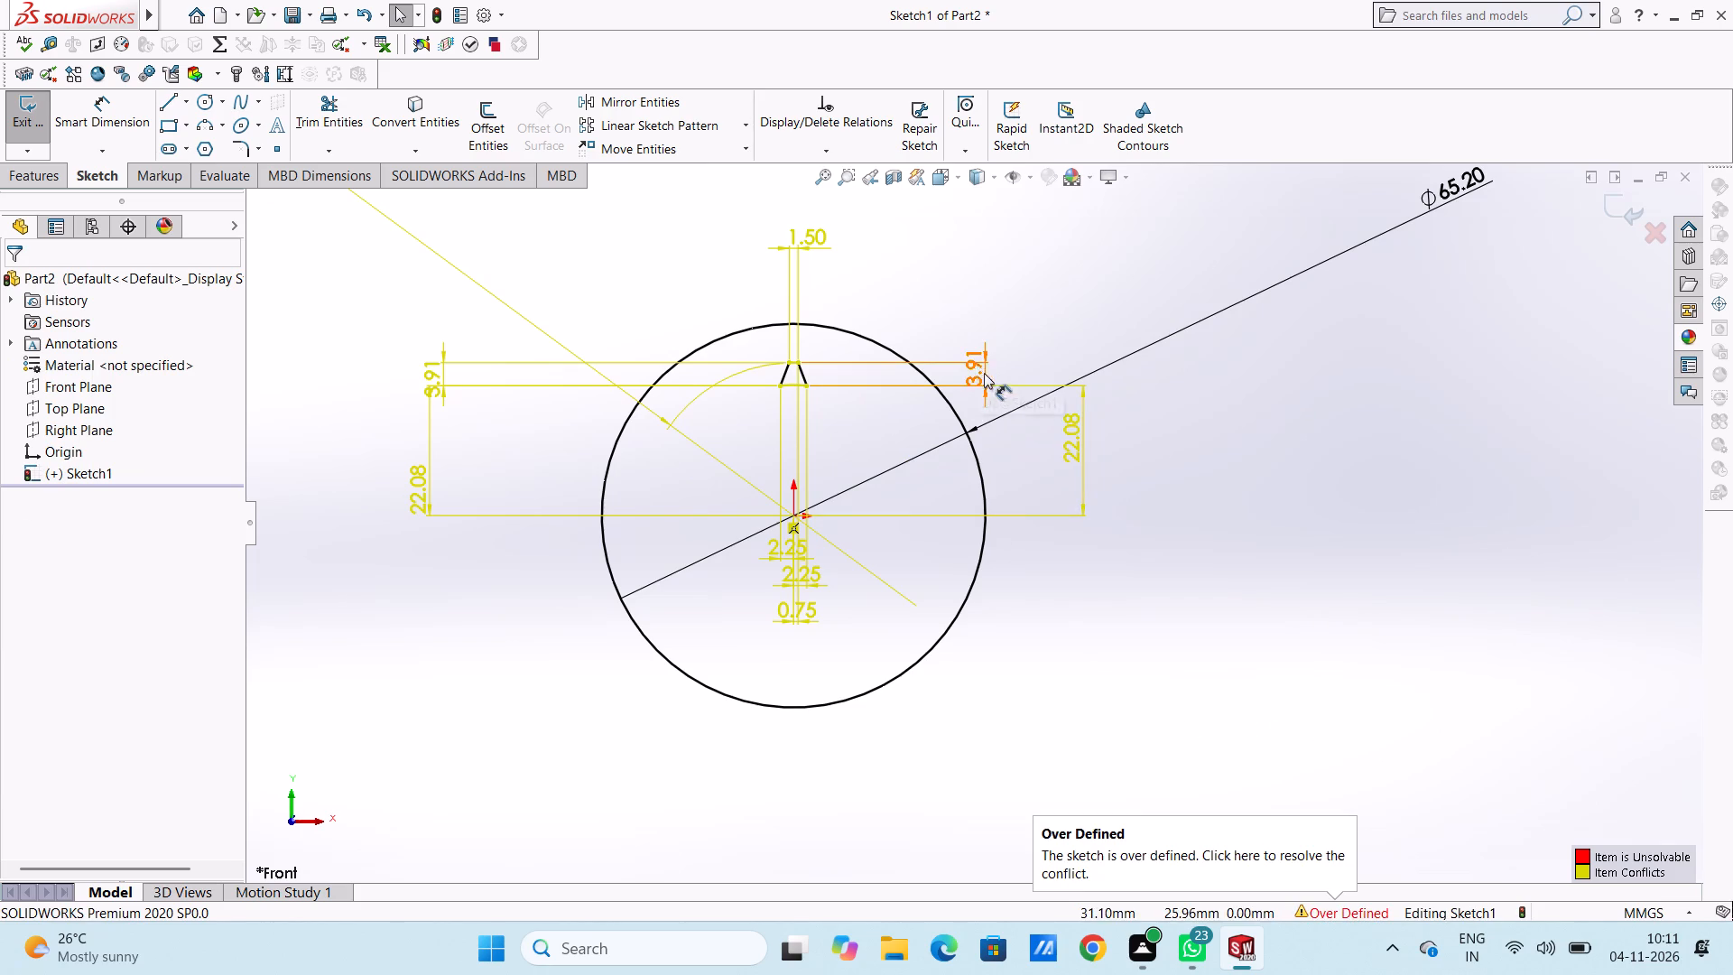
click(1072, 434)
right_click(1363, 420)
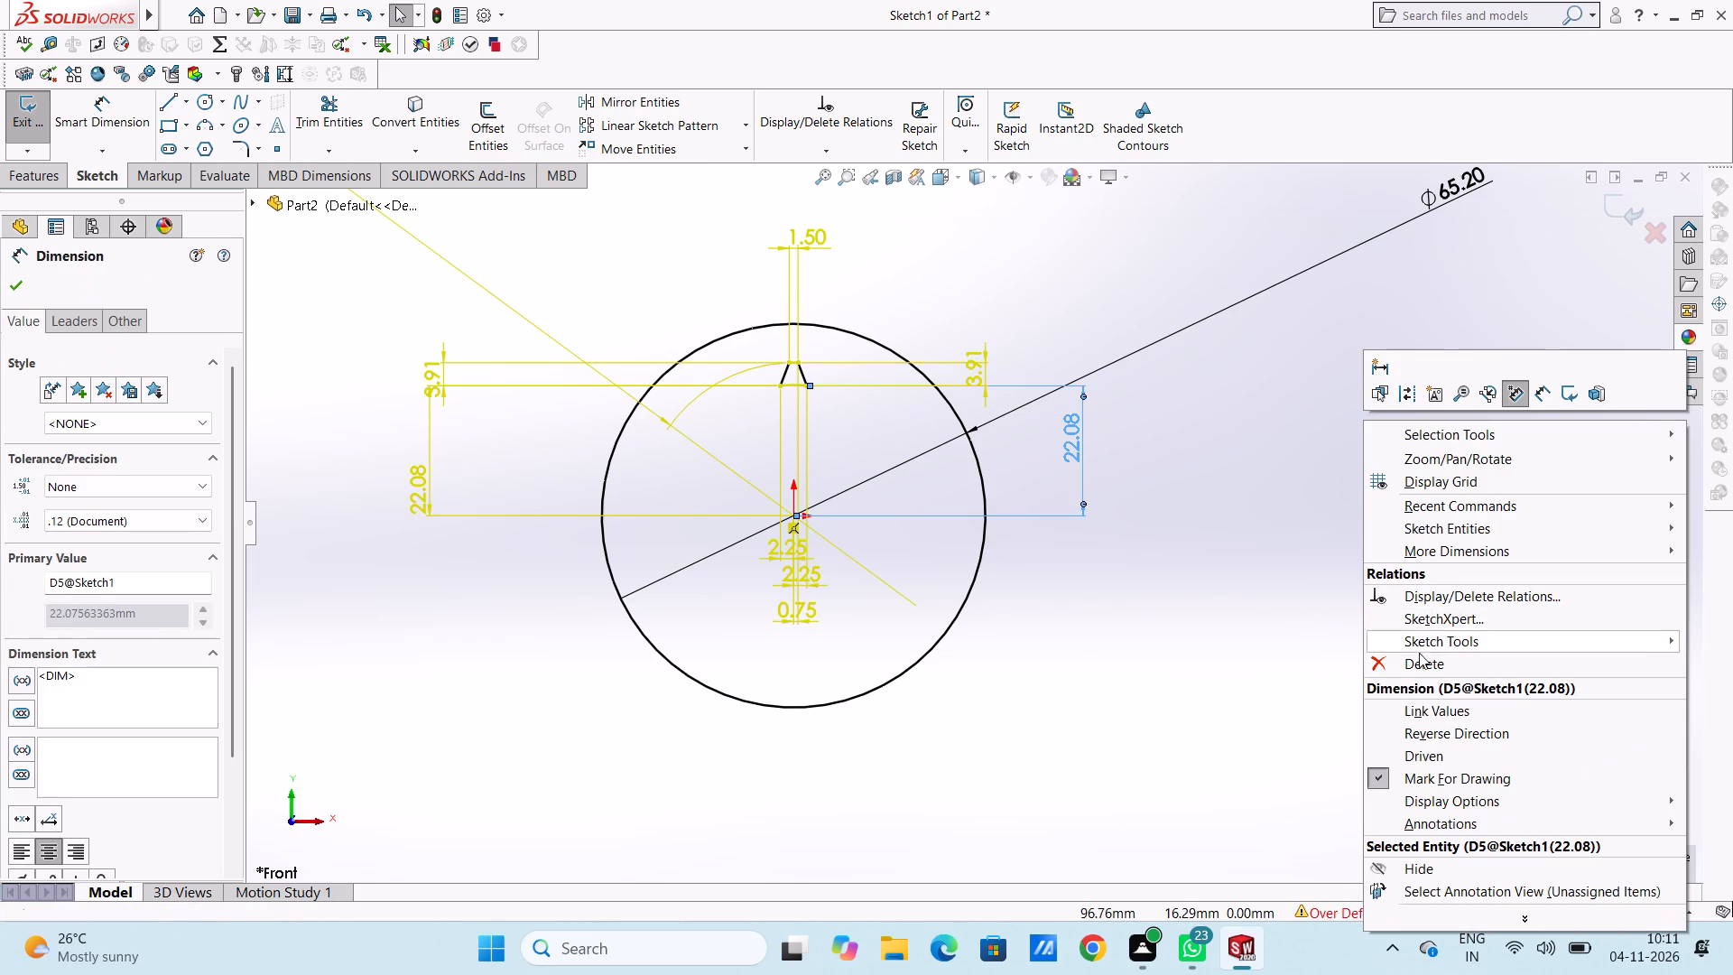
click(1421, 667)
click(446, 361)
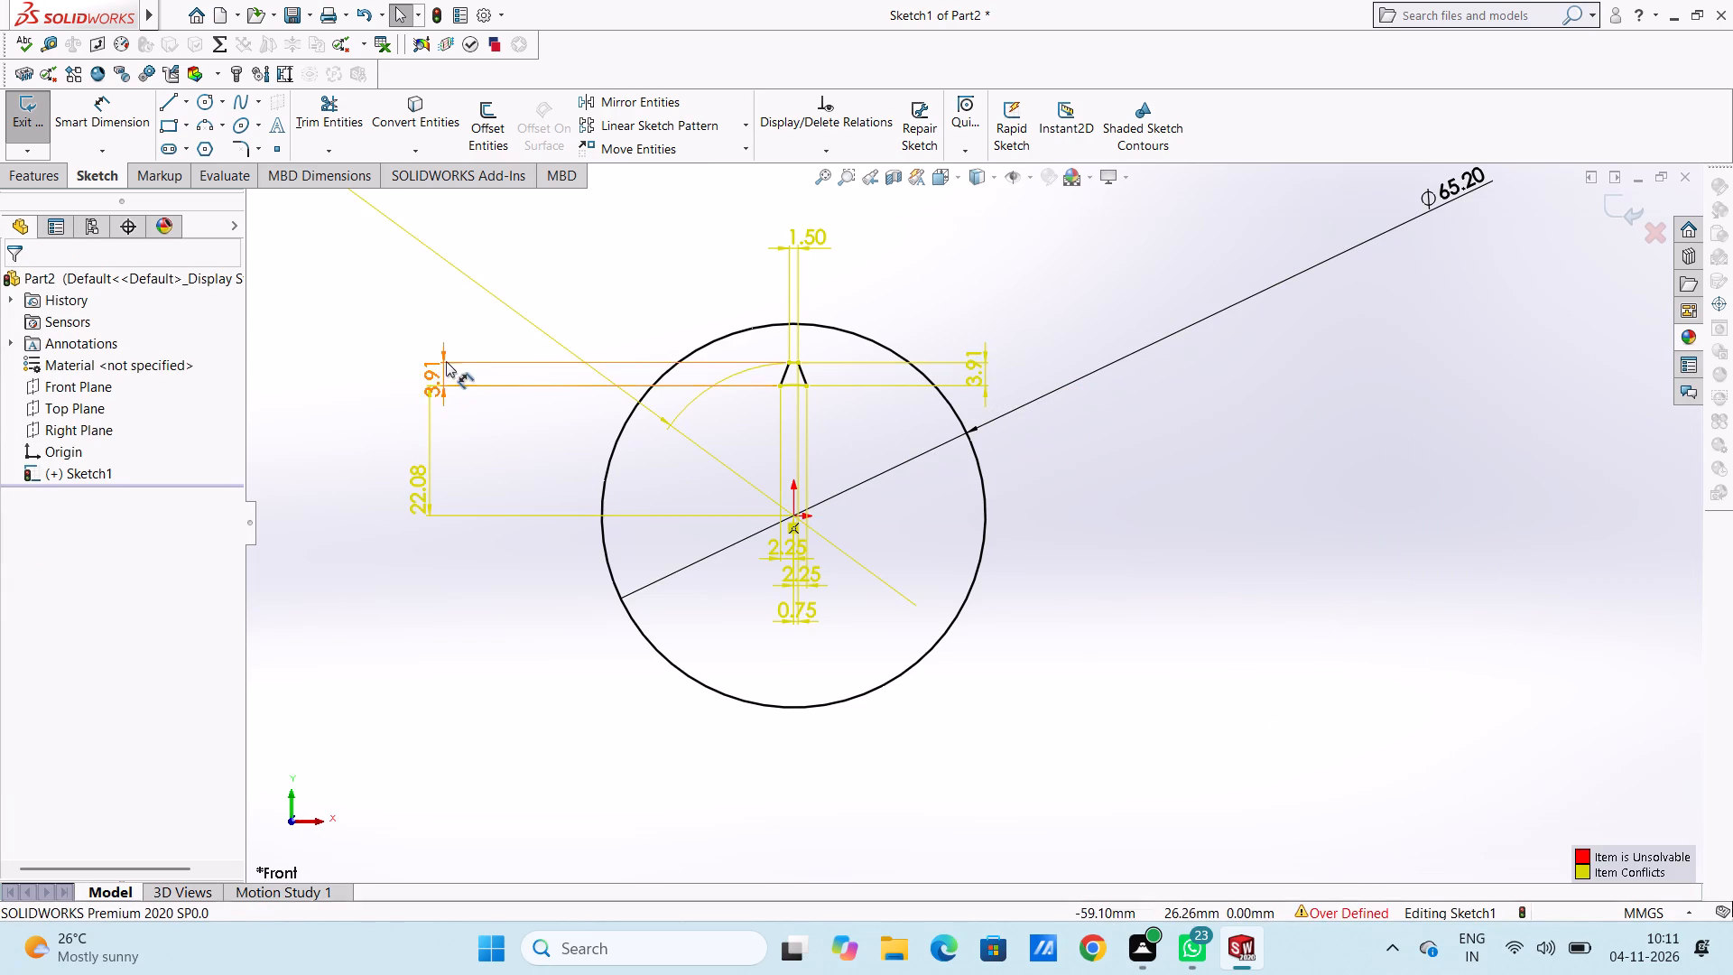
right_click(386, 407)
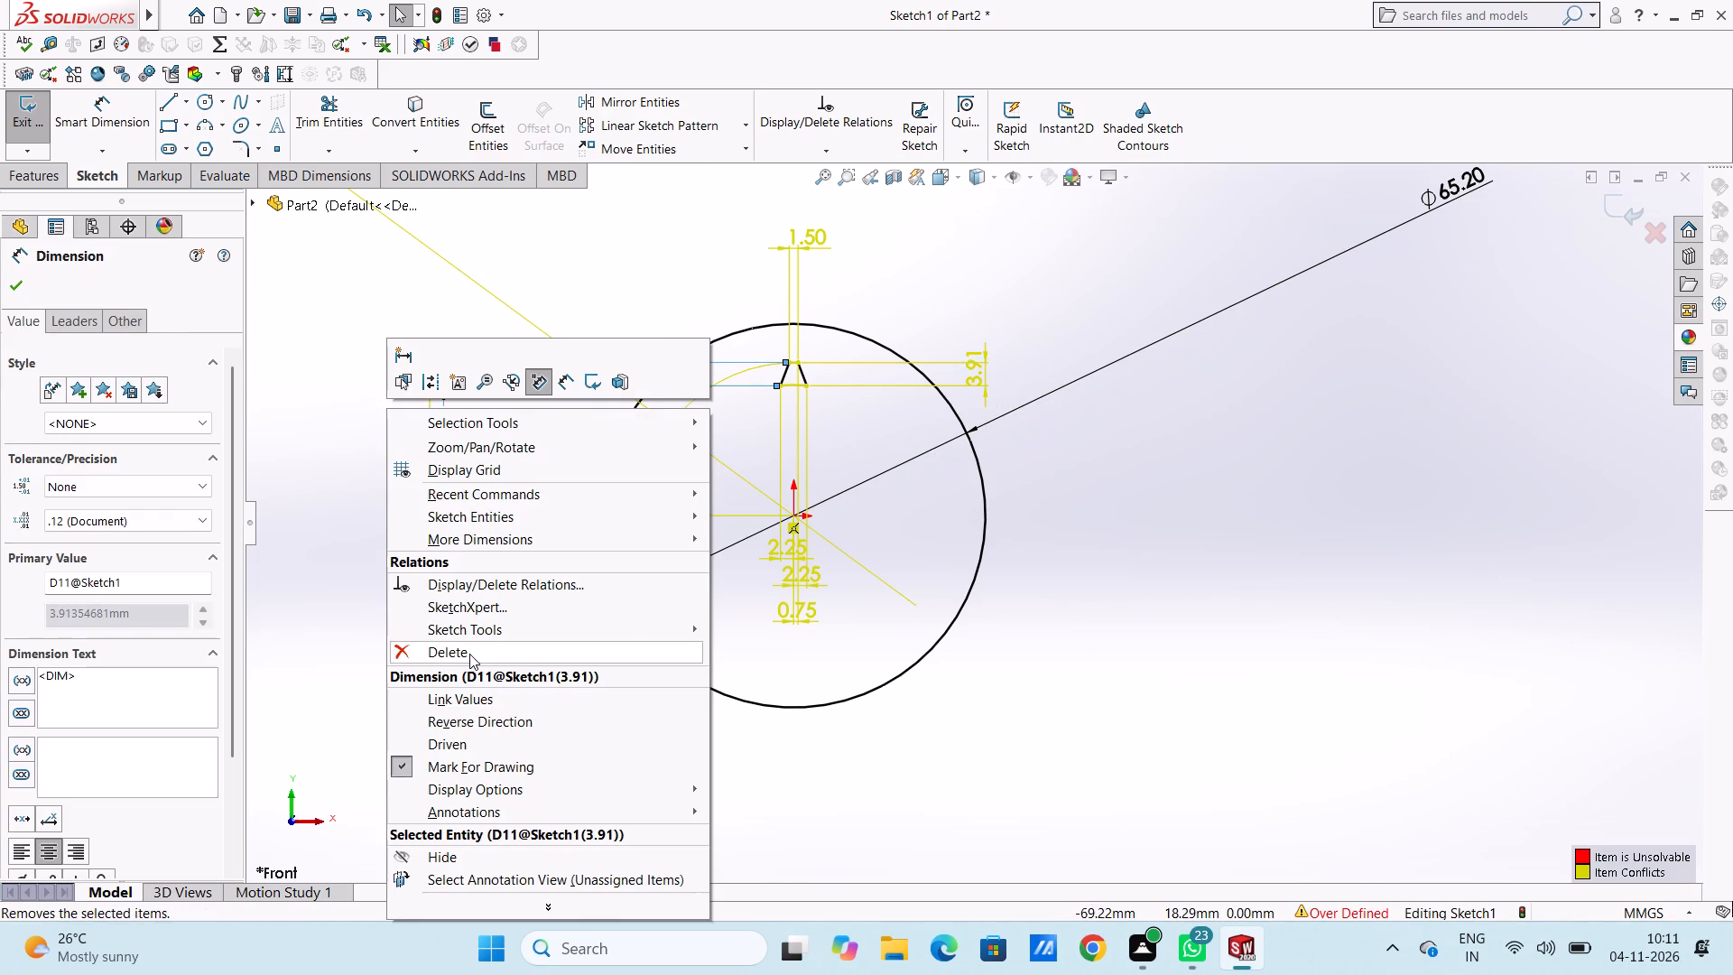
click(469, 654)
click(430, 494)
right_click(395, 543)
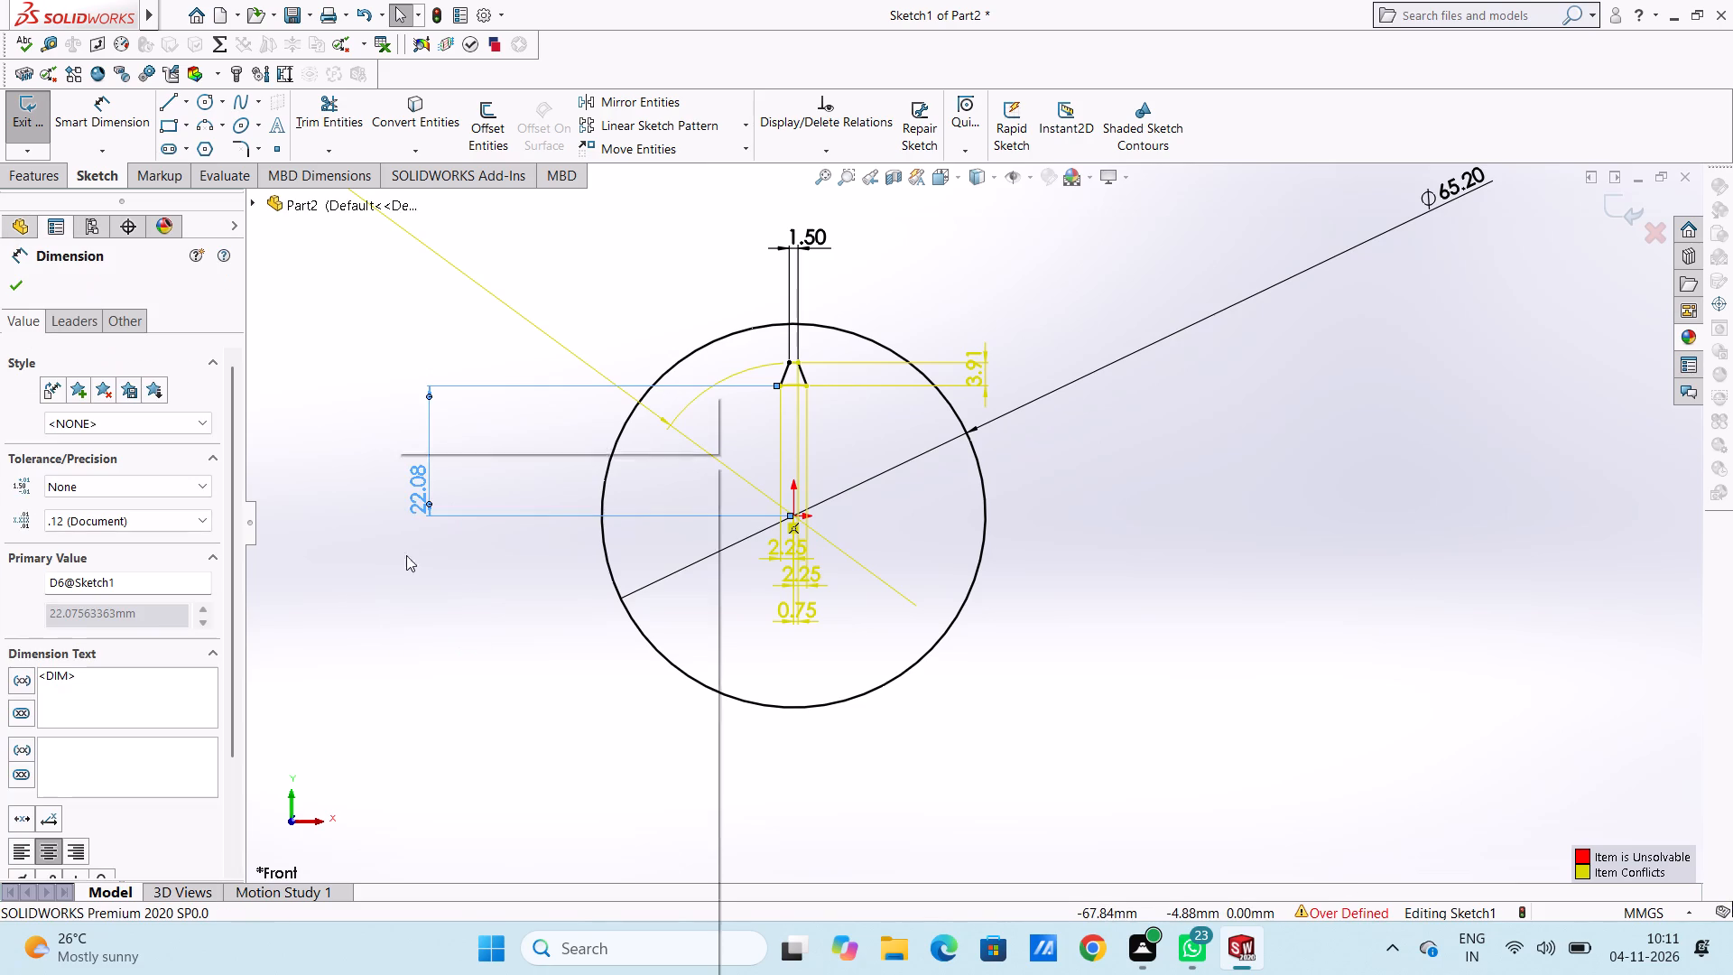
click(455, 701)
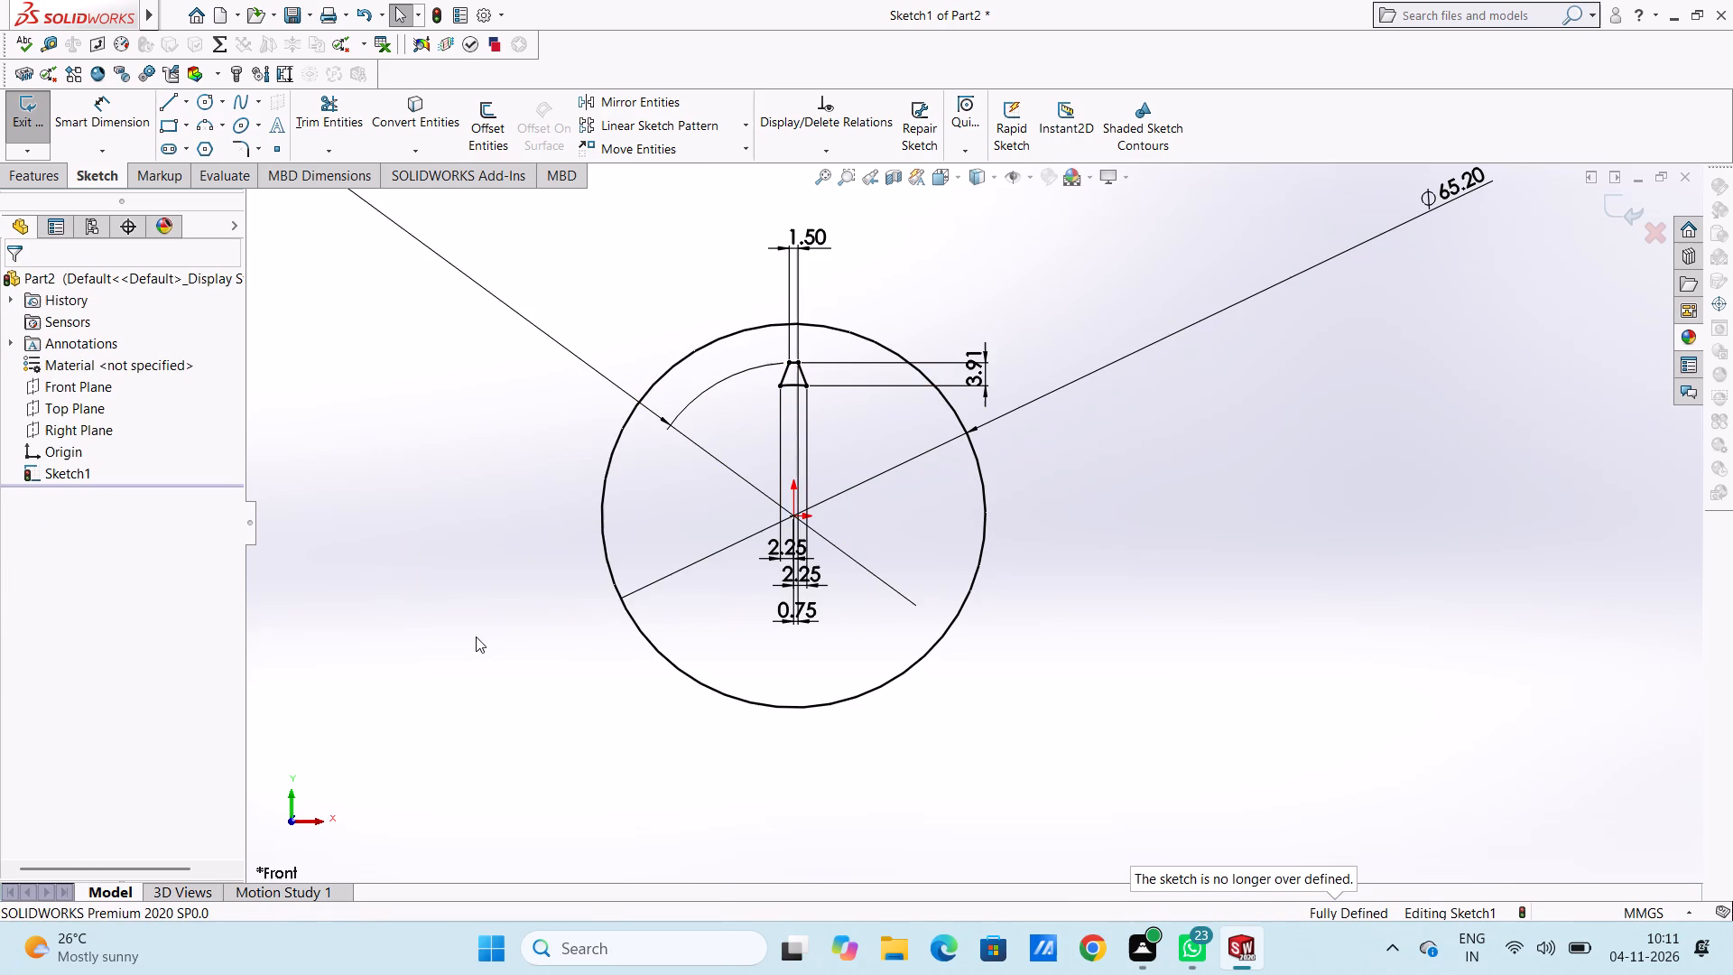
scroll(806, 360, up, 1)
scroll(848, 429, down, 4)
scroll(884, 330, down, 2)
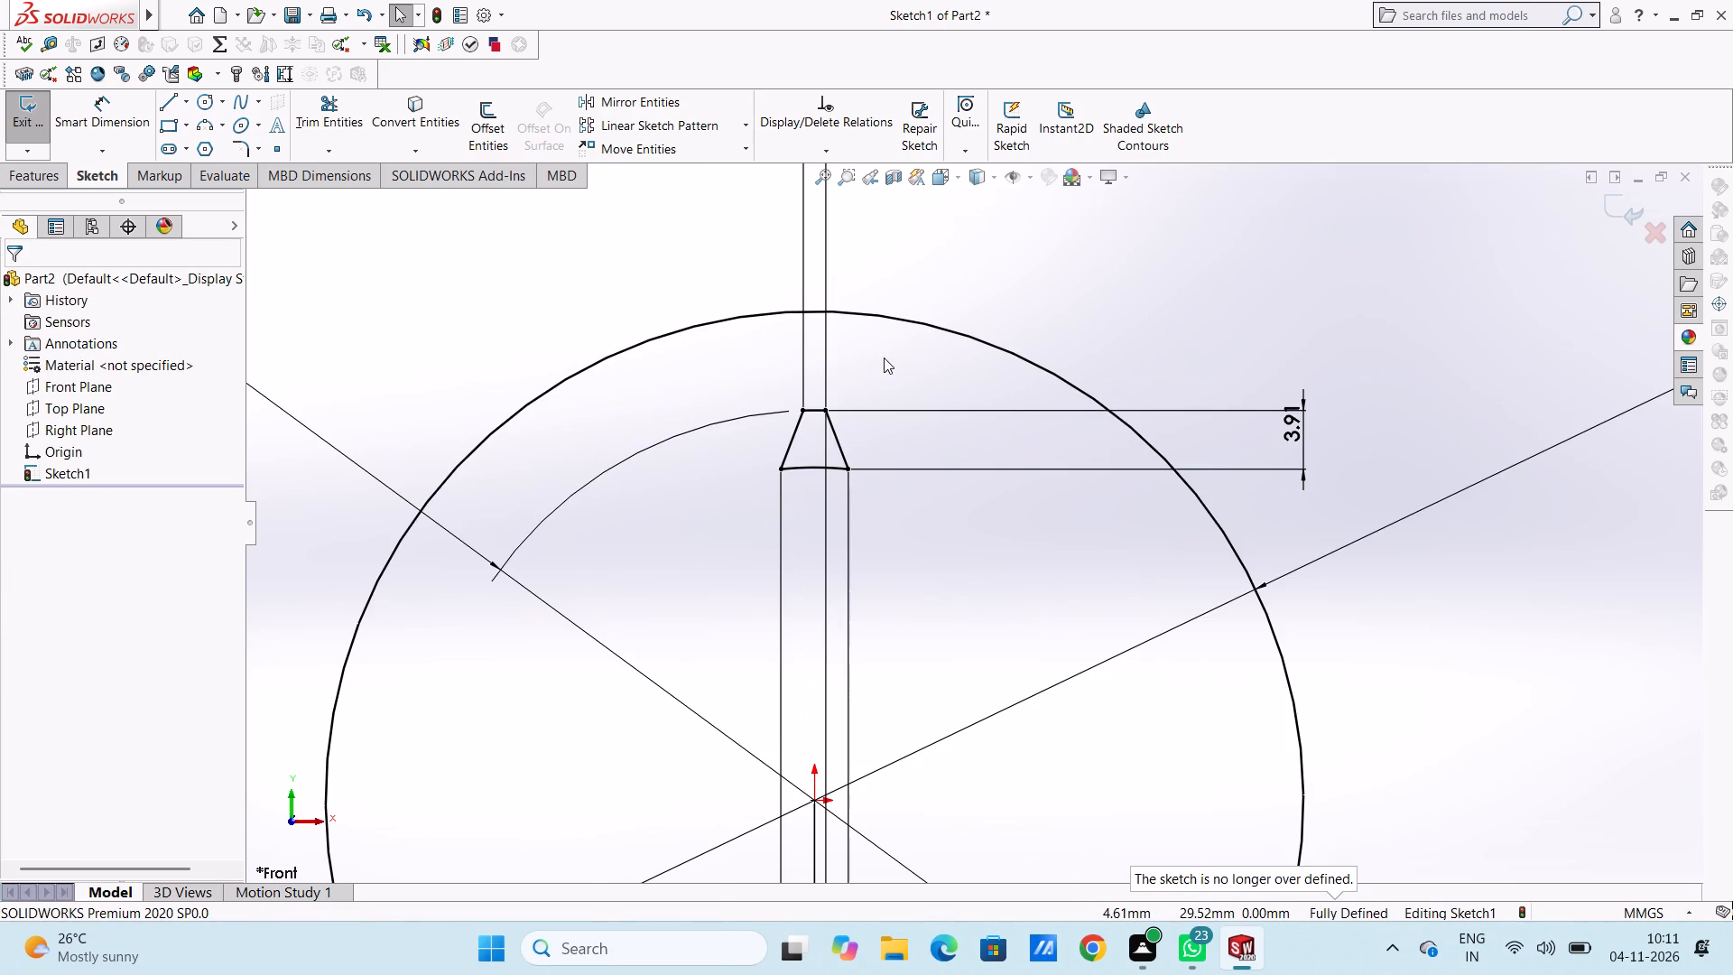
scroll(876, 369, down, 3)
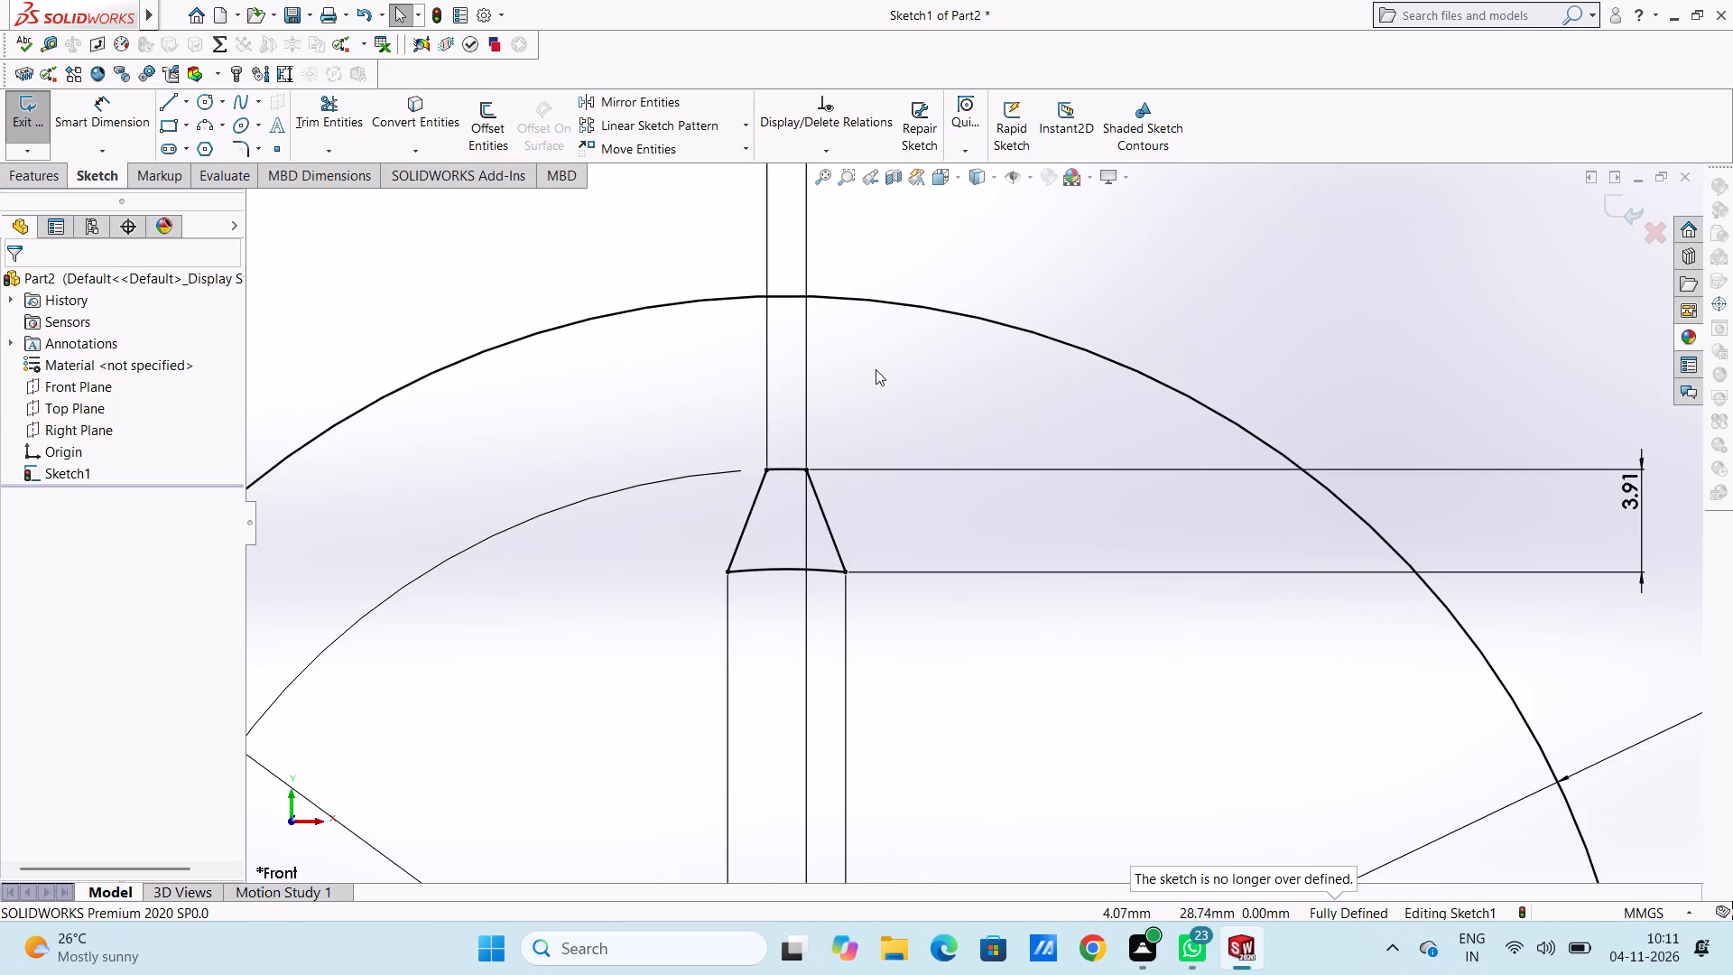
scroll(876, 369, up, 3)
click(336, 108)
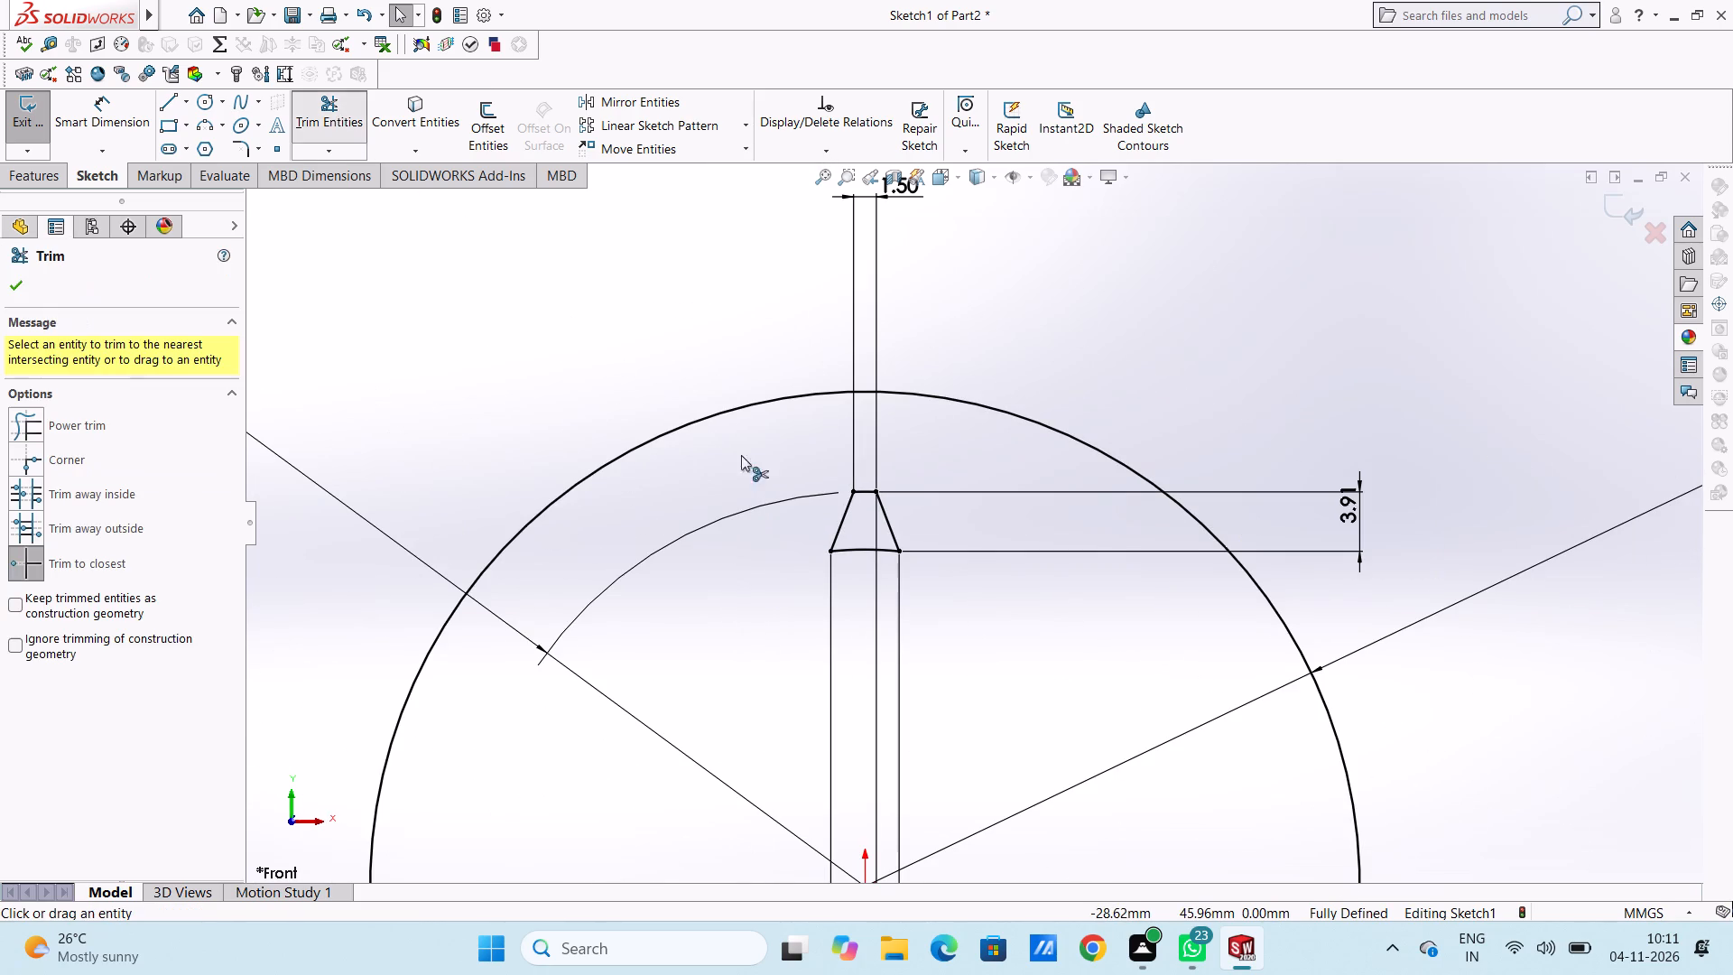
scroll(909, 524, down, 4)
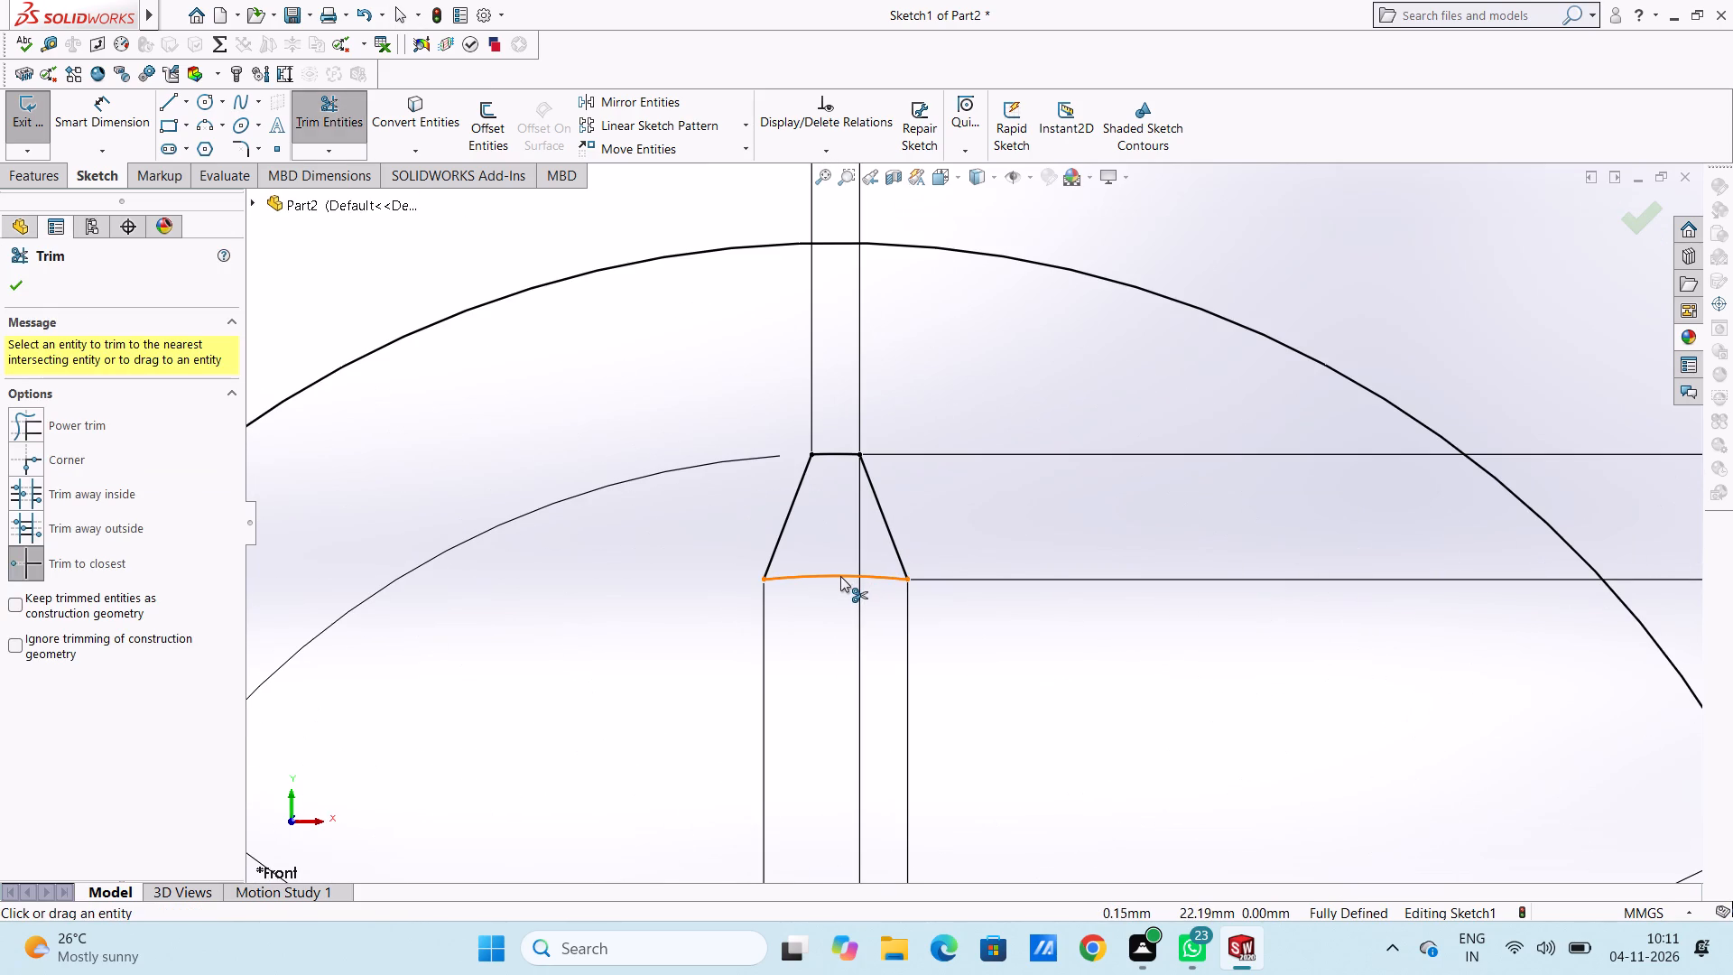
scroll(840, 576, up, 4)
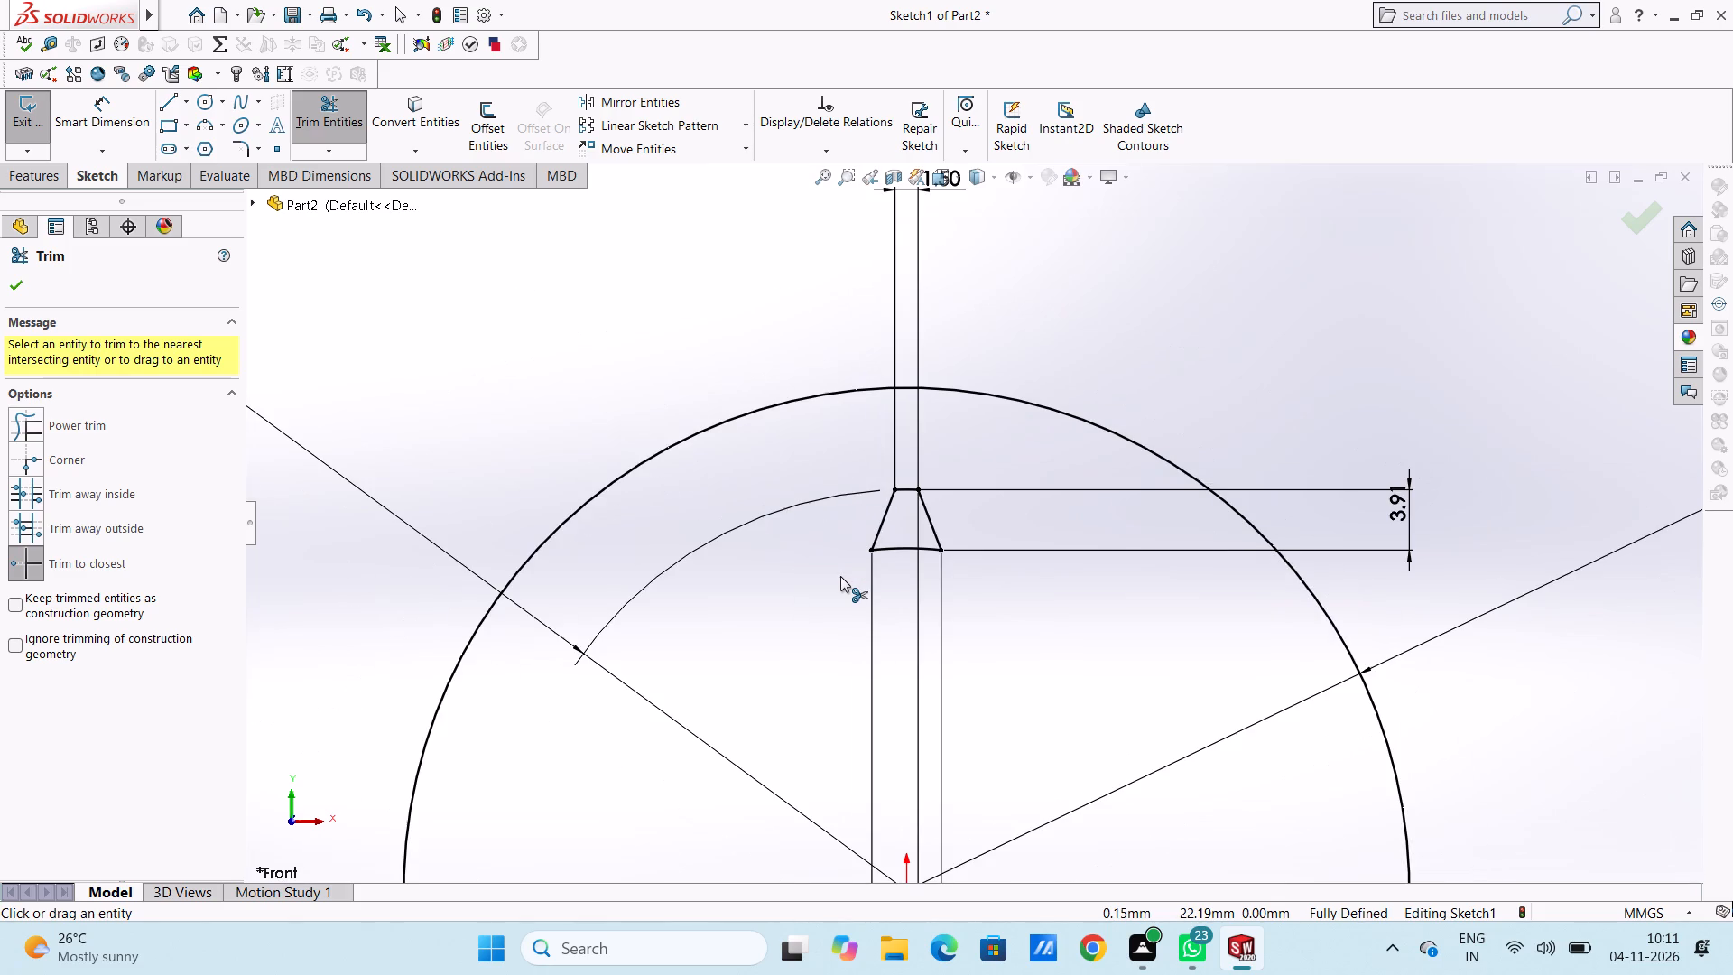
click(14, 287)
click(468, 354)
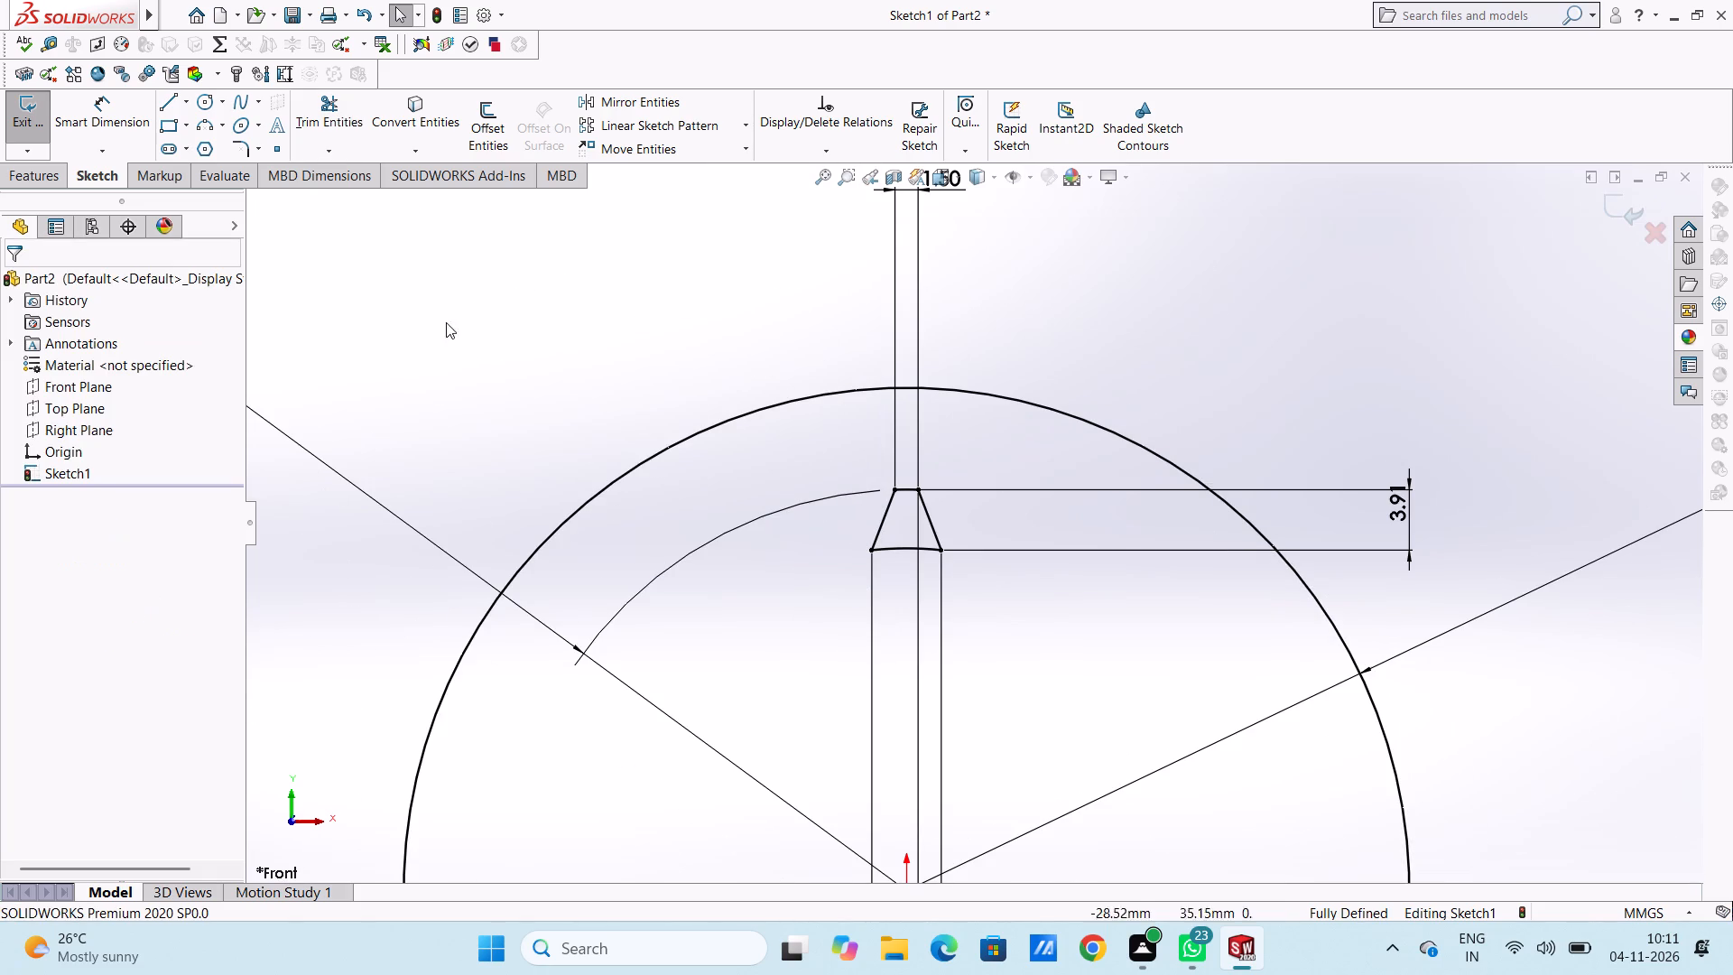
Sketch a circle centred on the origin with a radius of about 22.08 mm, meeting the tooth's base arc.
click(207, 97)
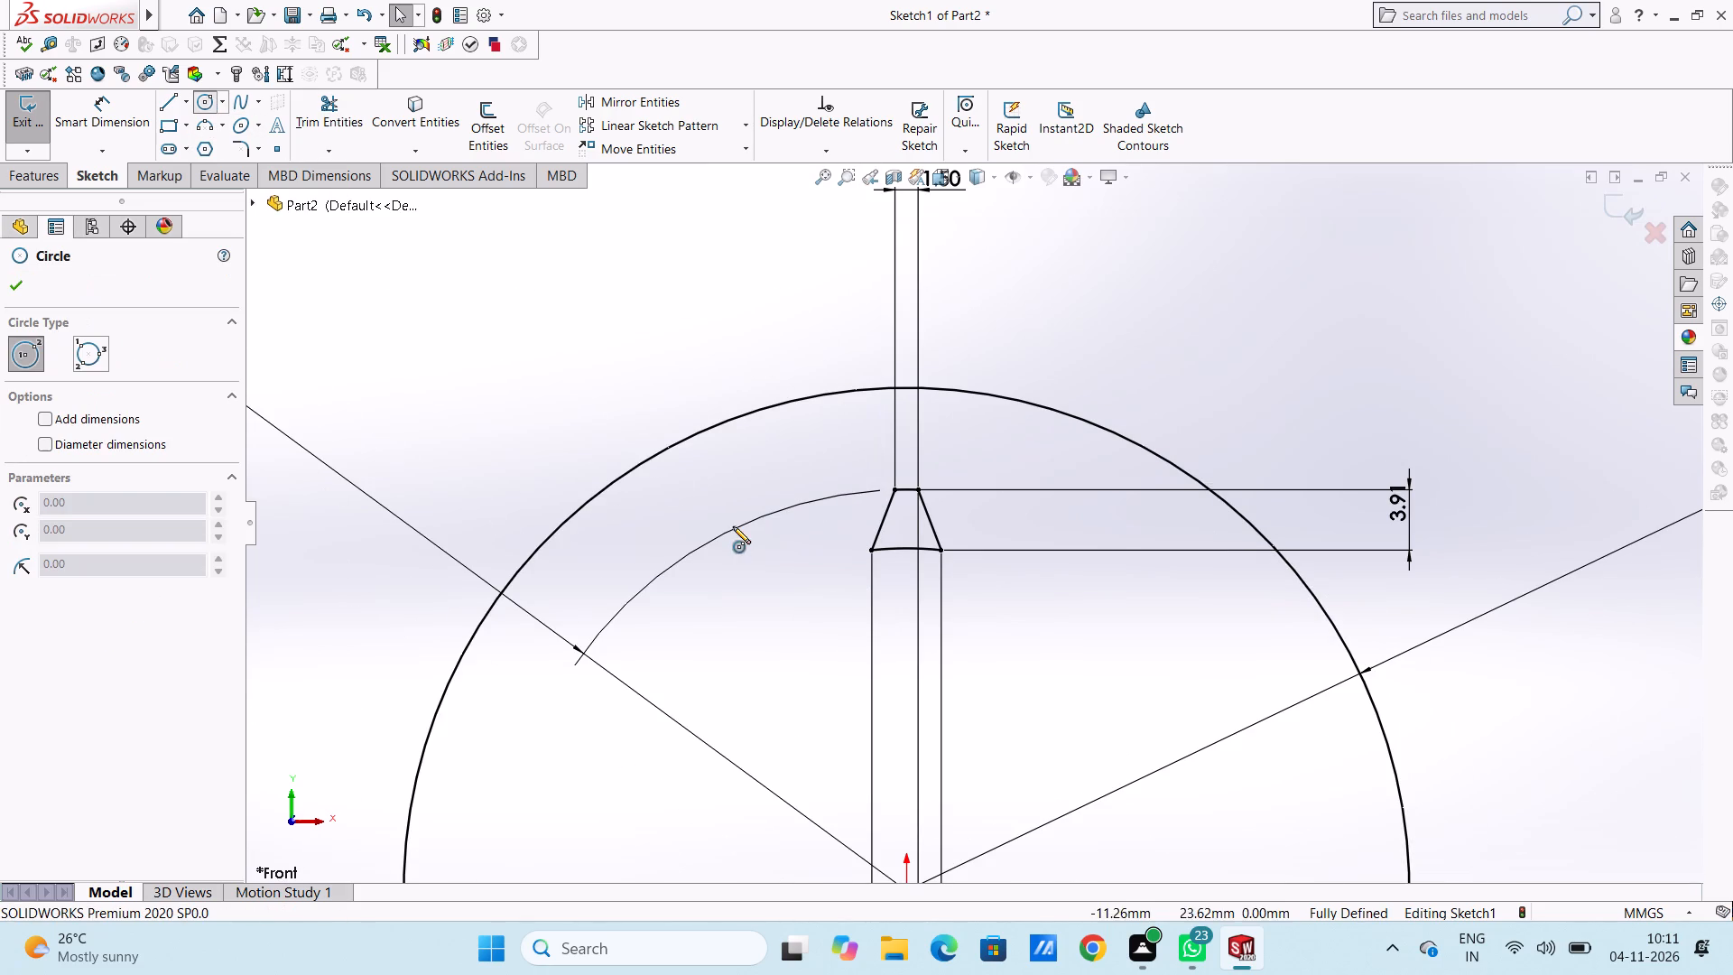
scroll(733, 526, up, 4)
click(941, 698)
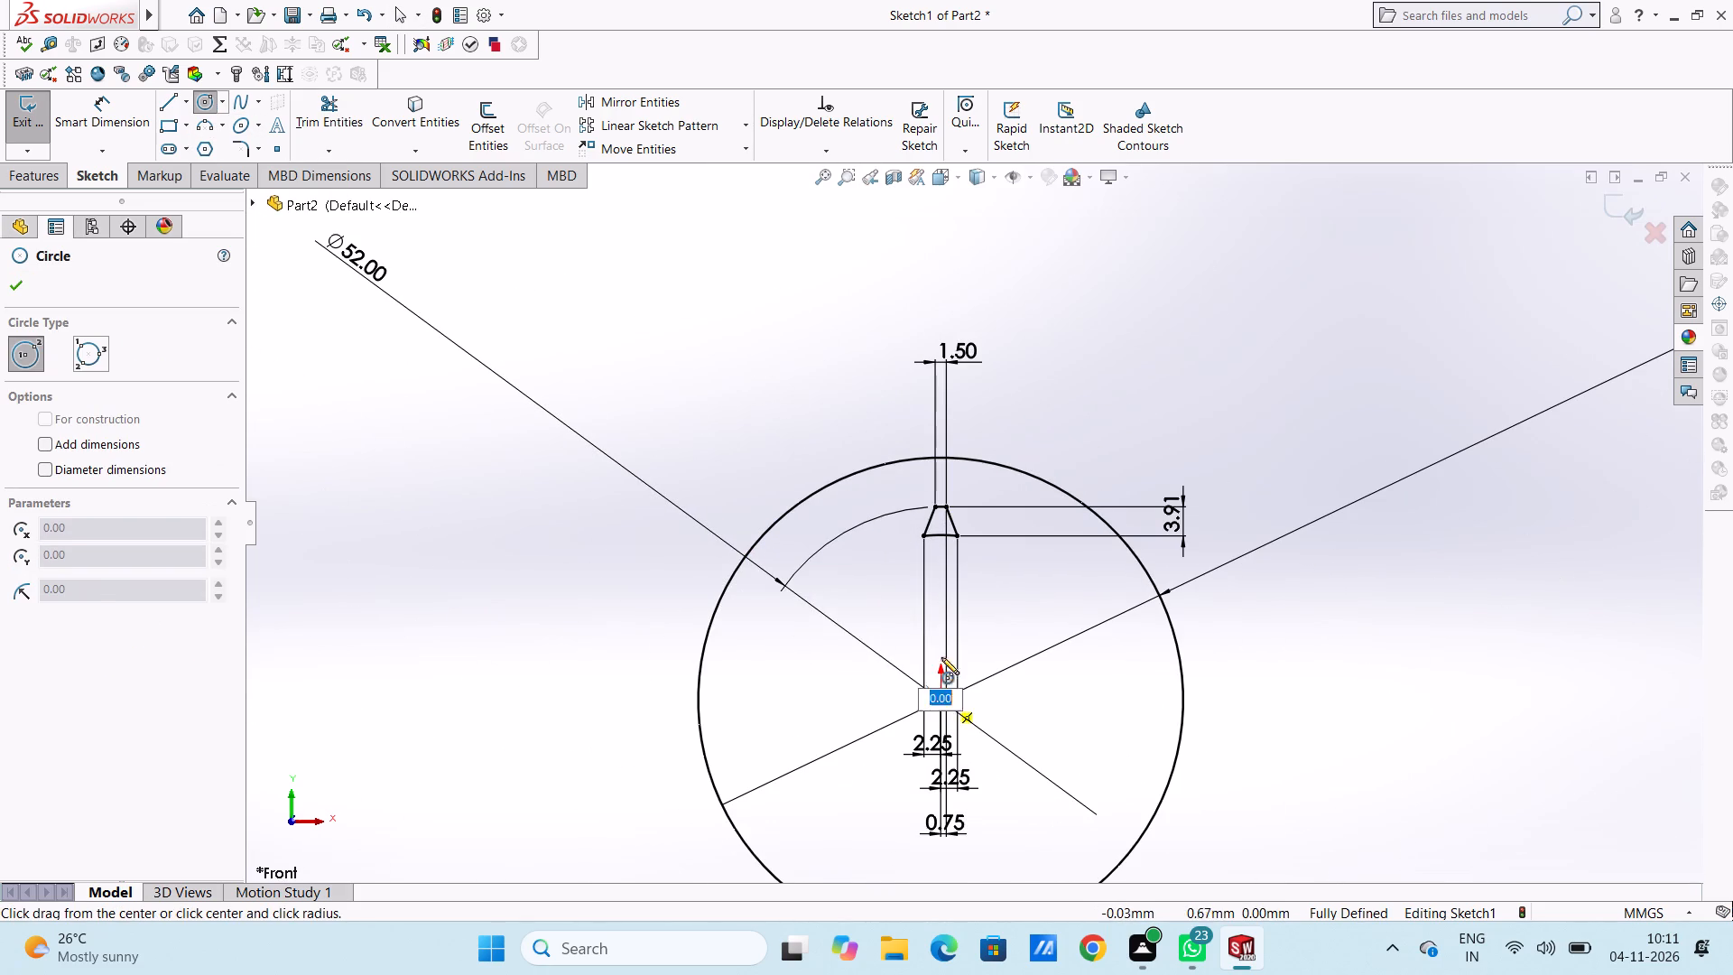
click(936, 535)
right_click(1182, 332)
double_click(1200, 343)
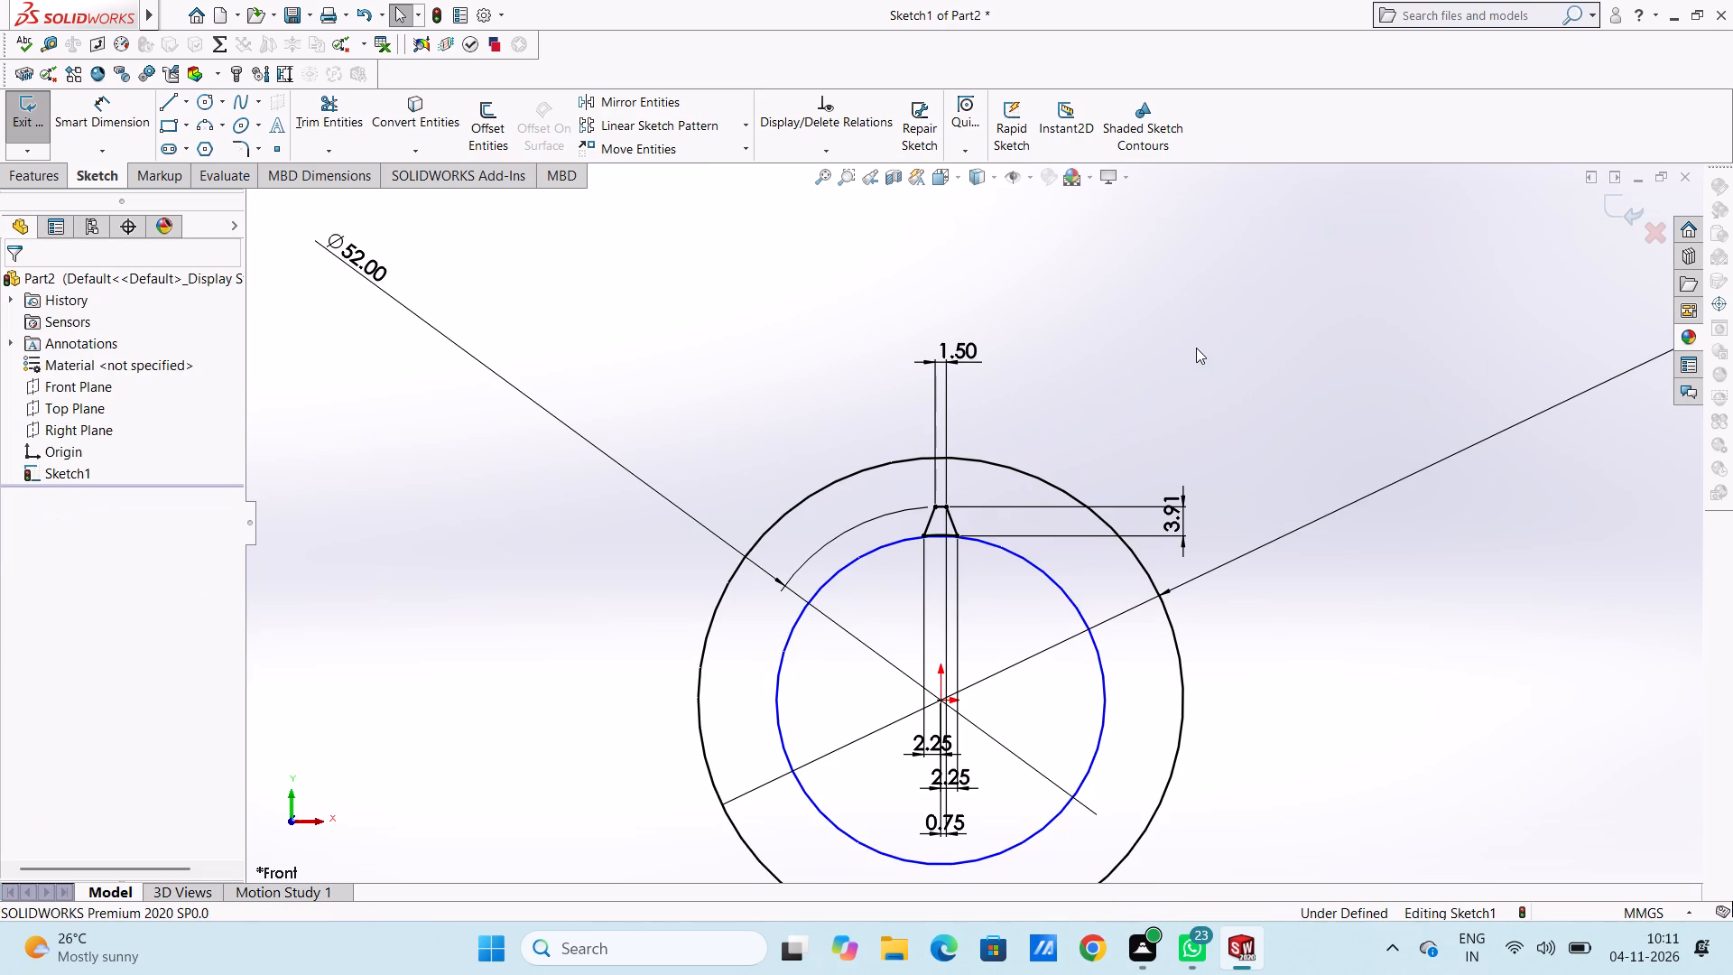
Dimension the diameter of the new inner circle through the tooth's base and set it to 44.38 mm.
click(98, 112)
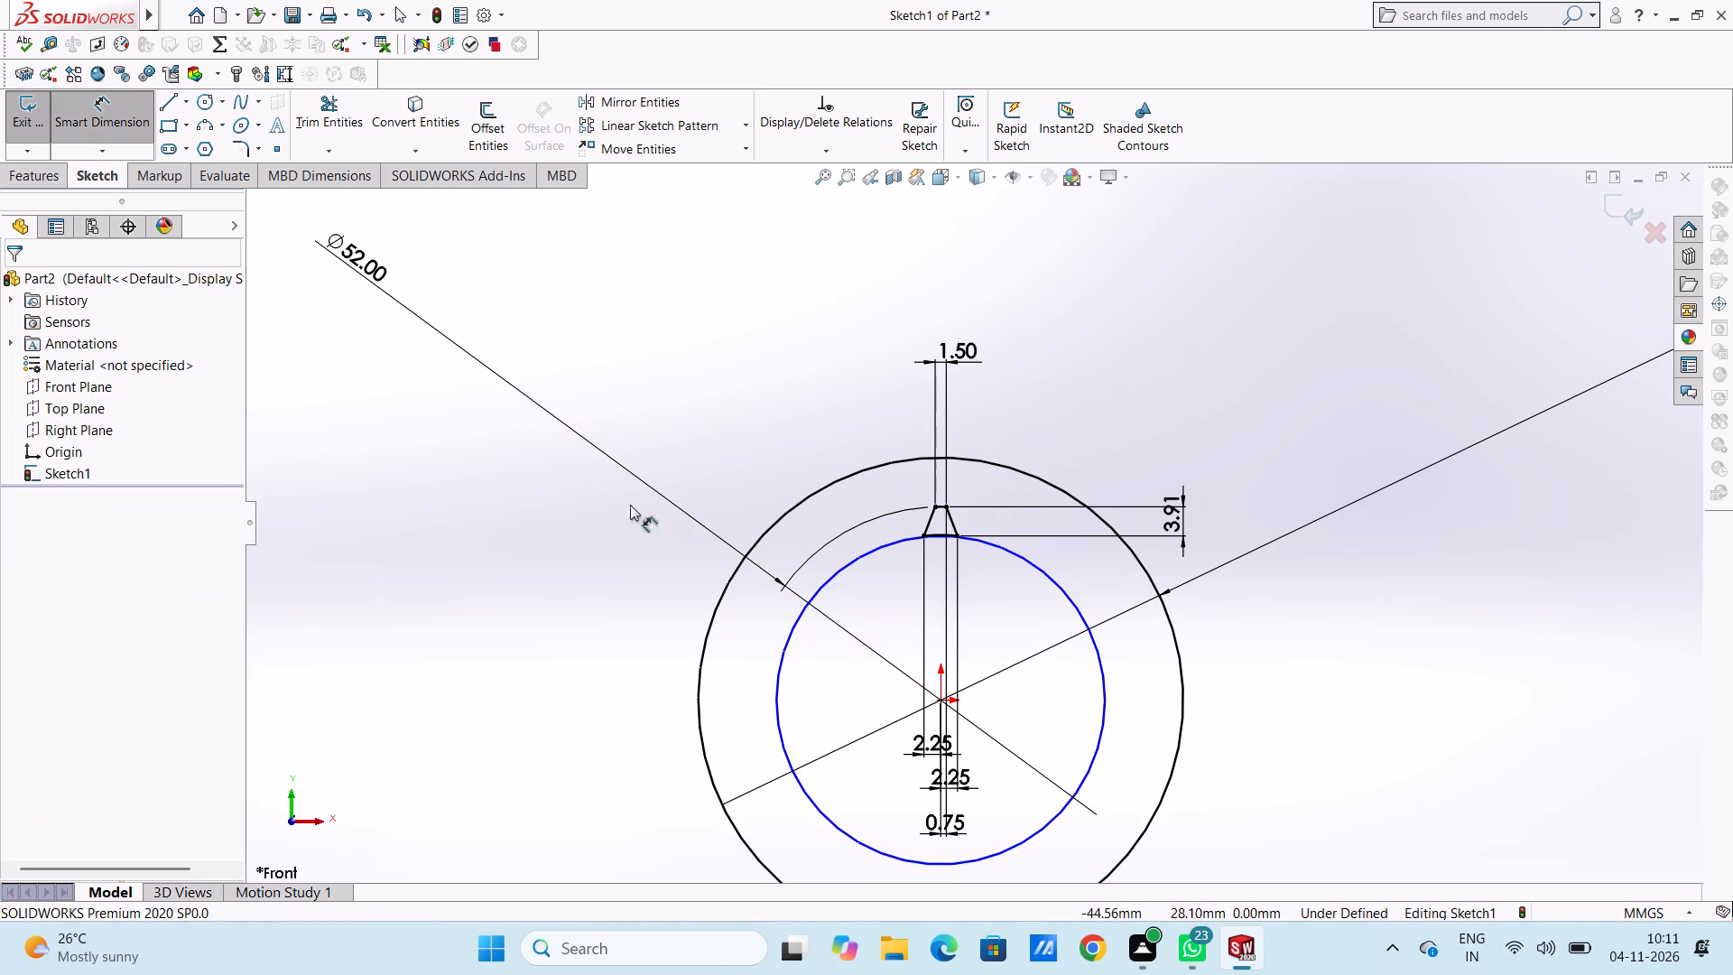
click(797, 631)
scroll(543, 407, up, 2)
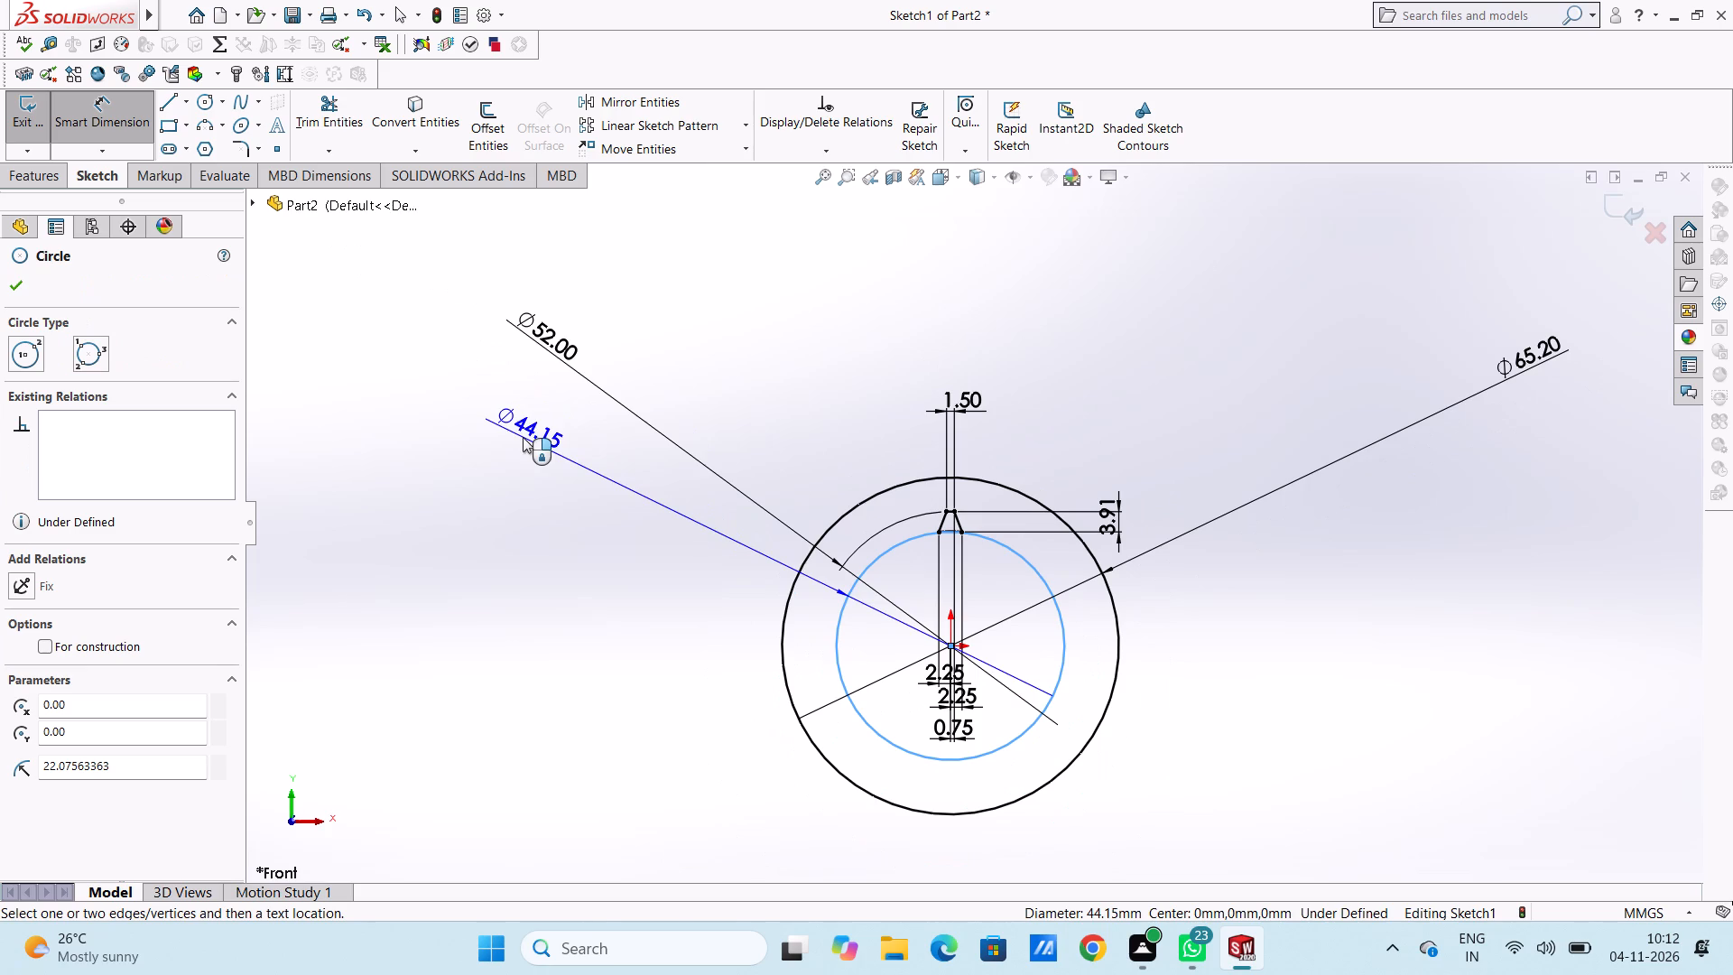
click(475, 359)
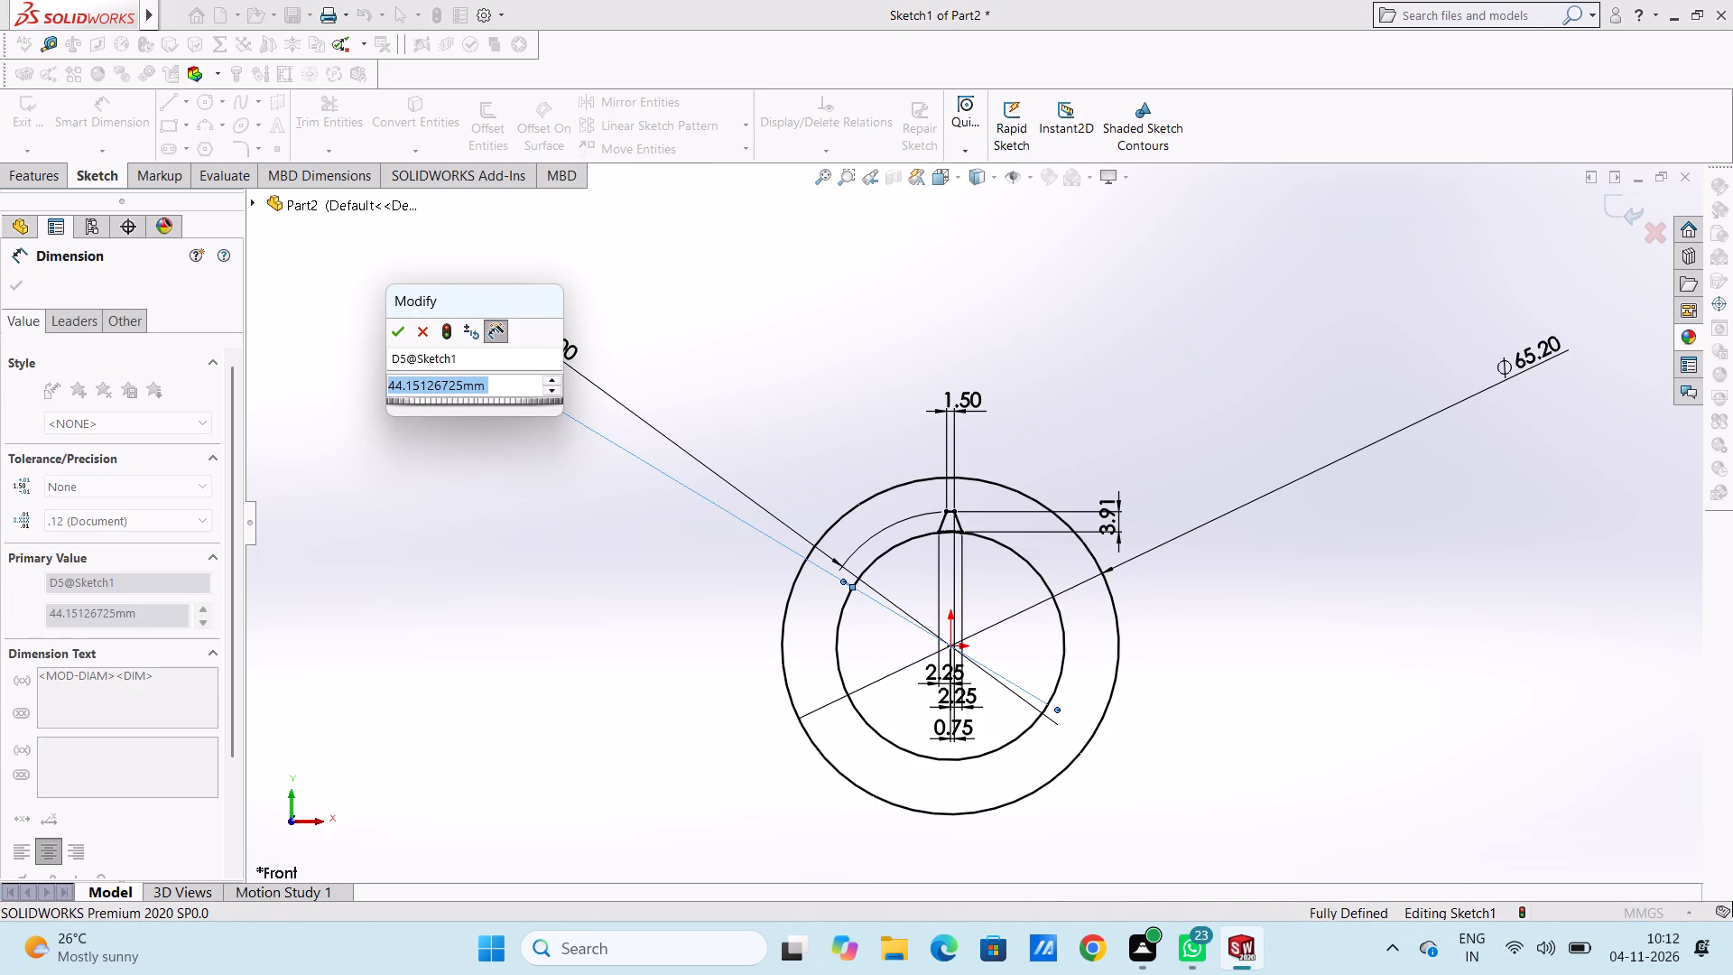
text(44)
text(.38)
key(Return)
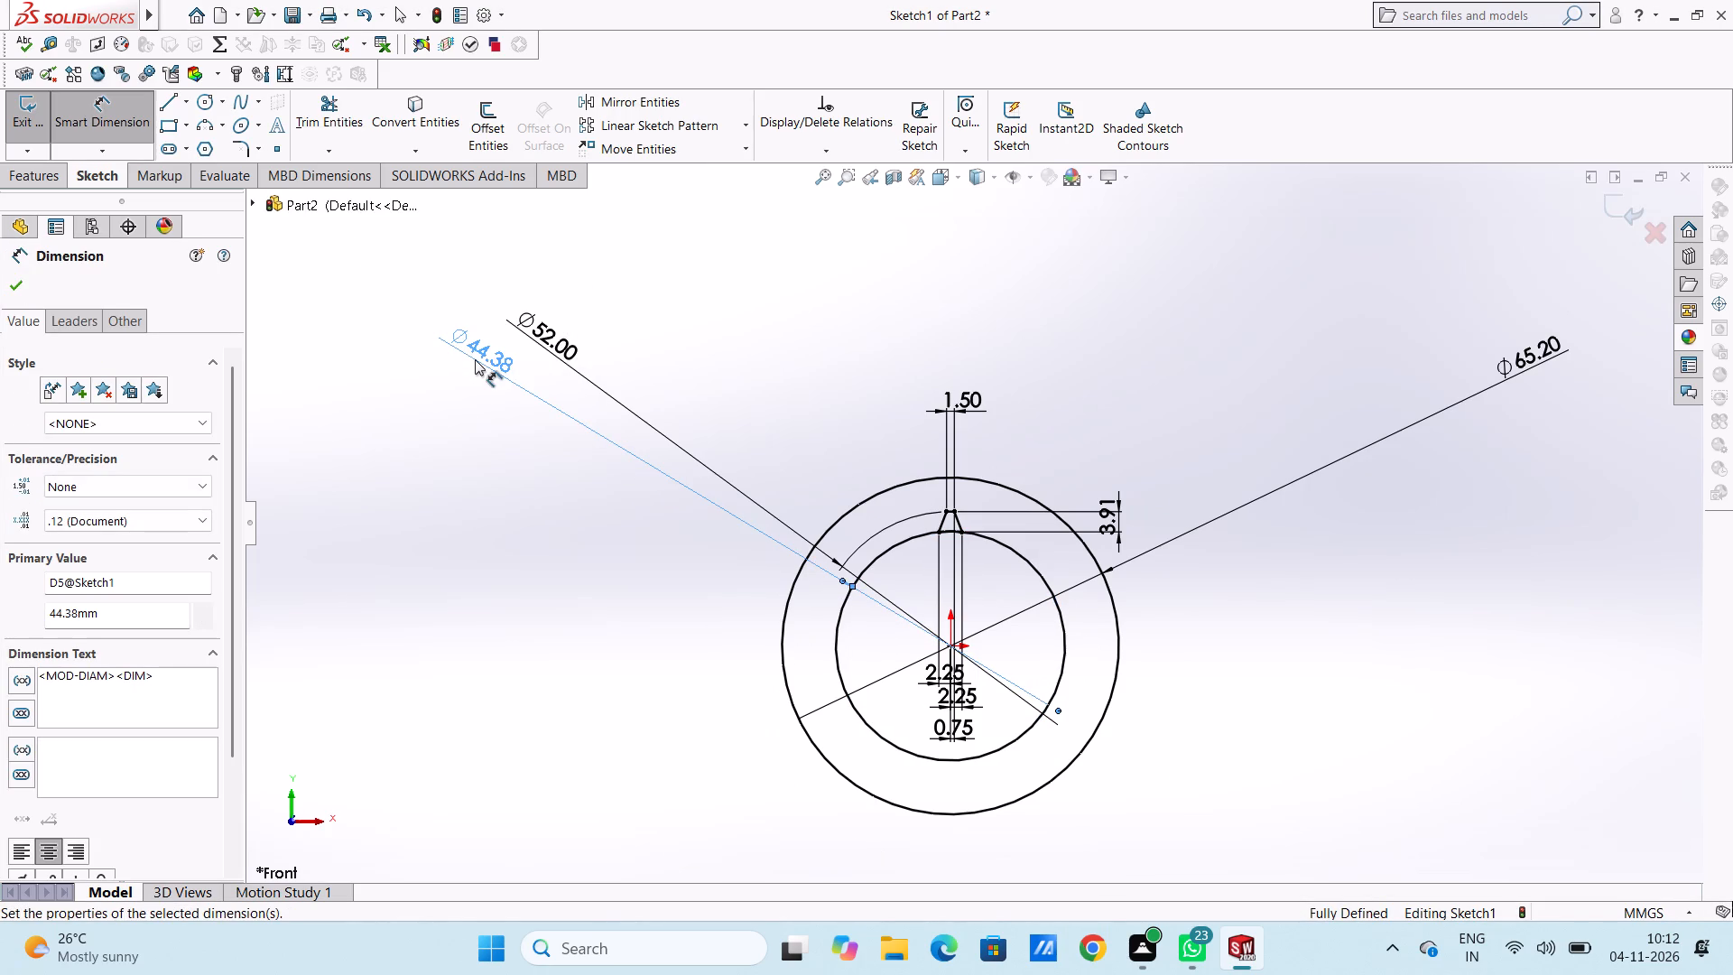
click(761, 317)
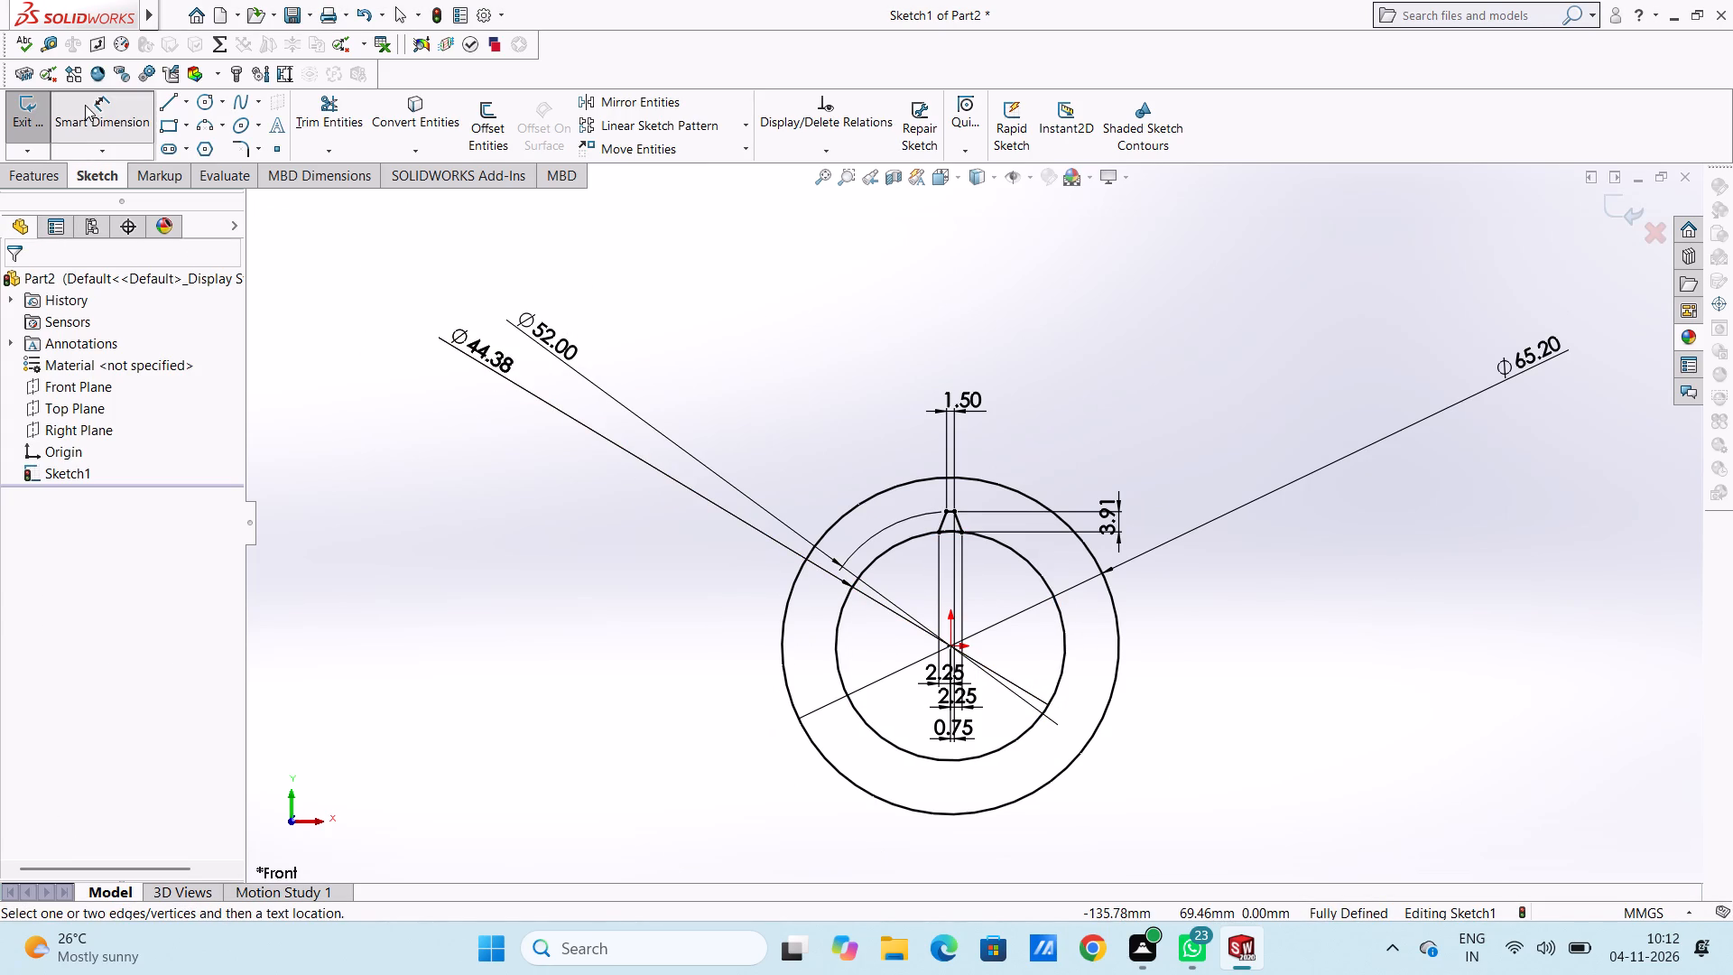
drag(88, 106, 98, 115)
Sketch a circle centred on the origin with a radius of about 26.31 mm, passing close to the tooth's tip.
scroll(1013, 535, down, 3)
scroll(1063, 363, down, 3)
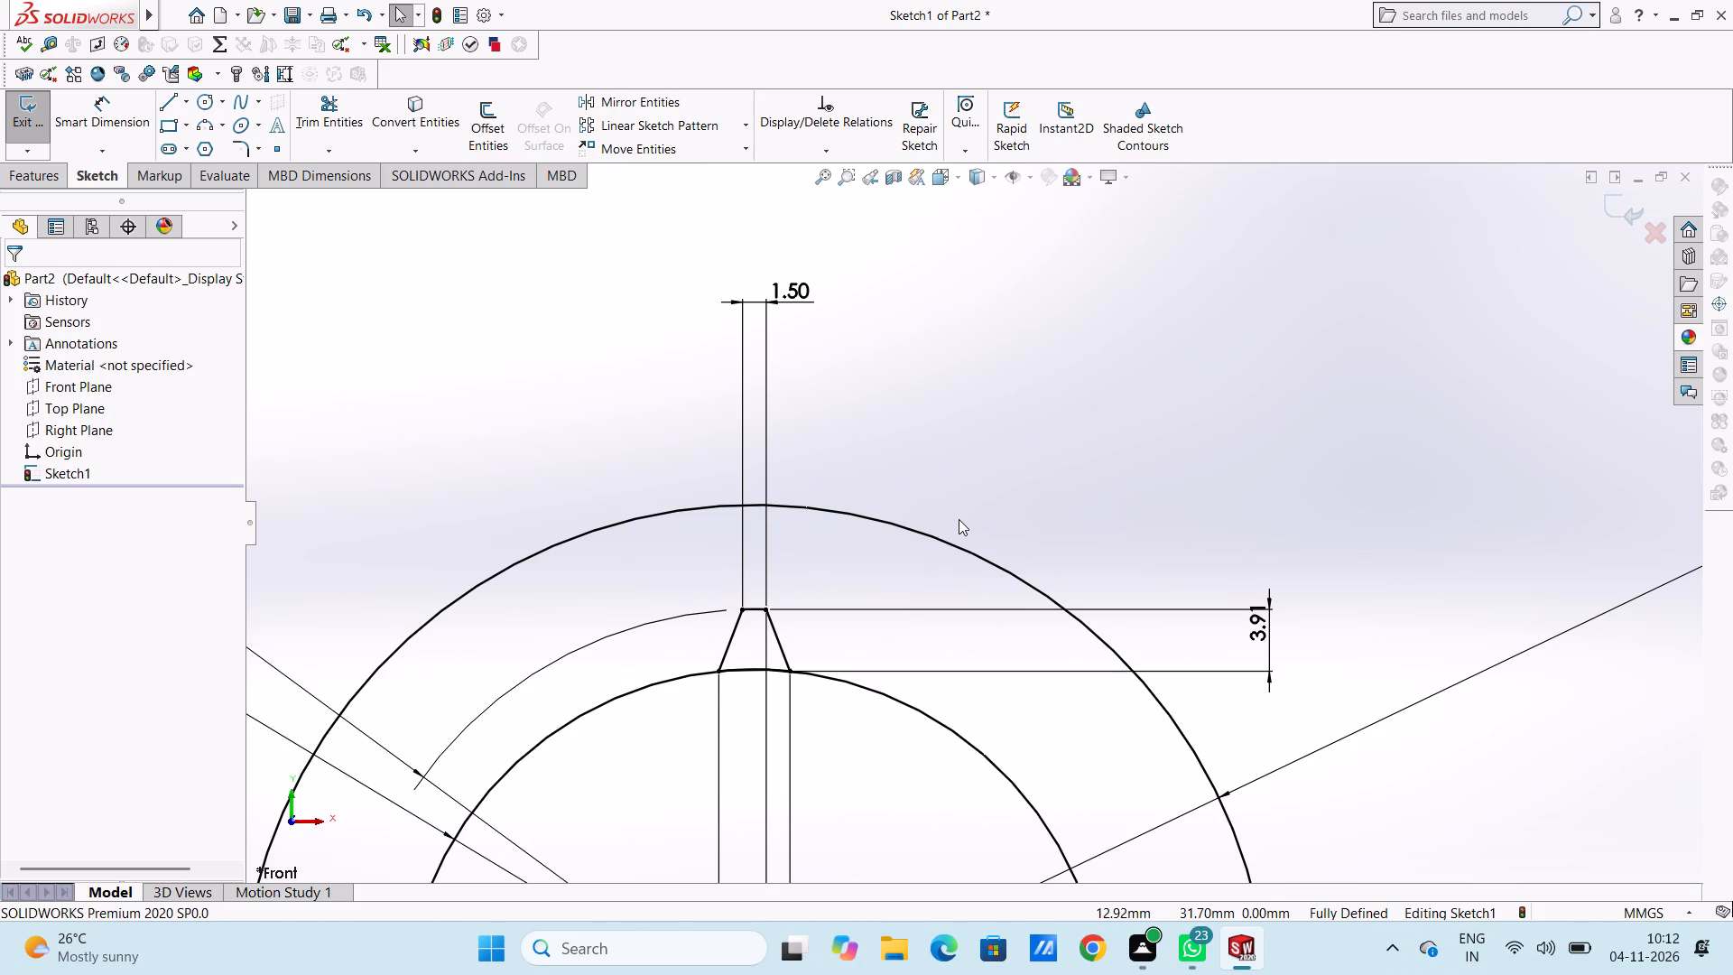
scroll(922, 573, up, 4)
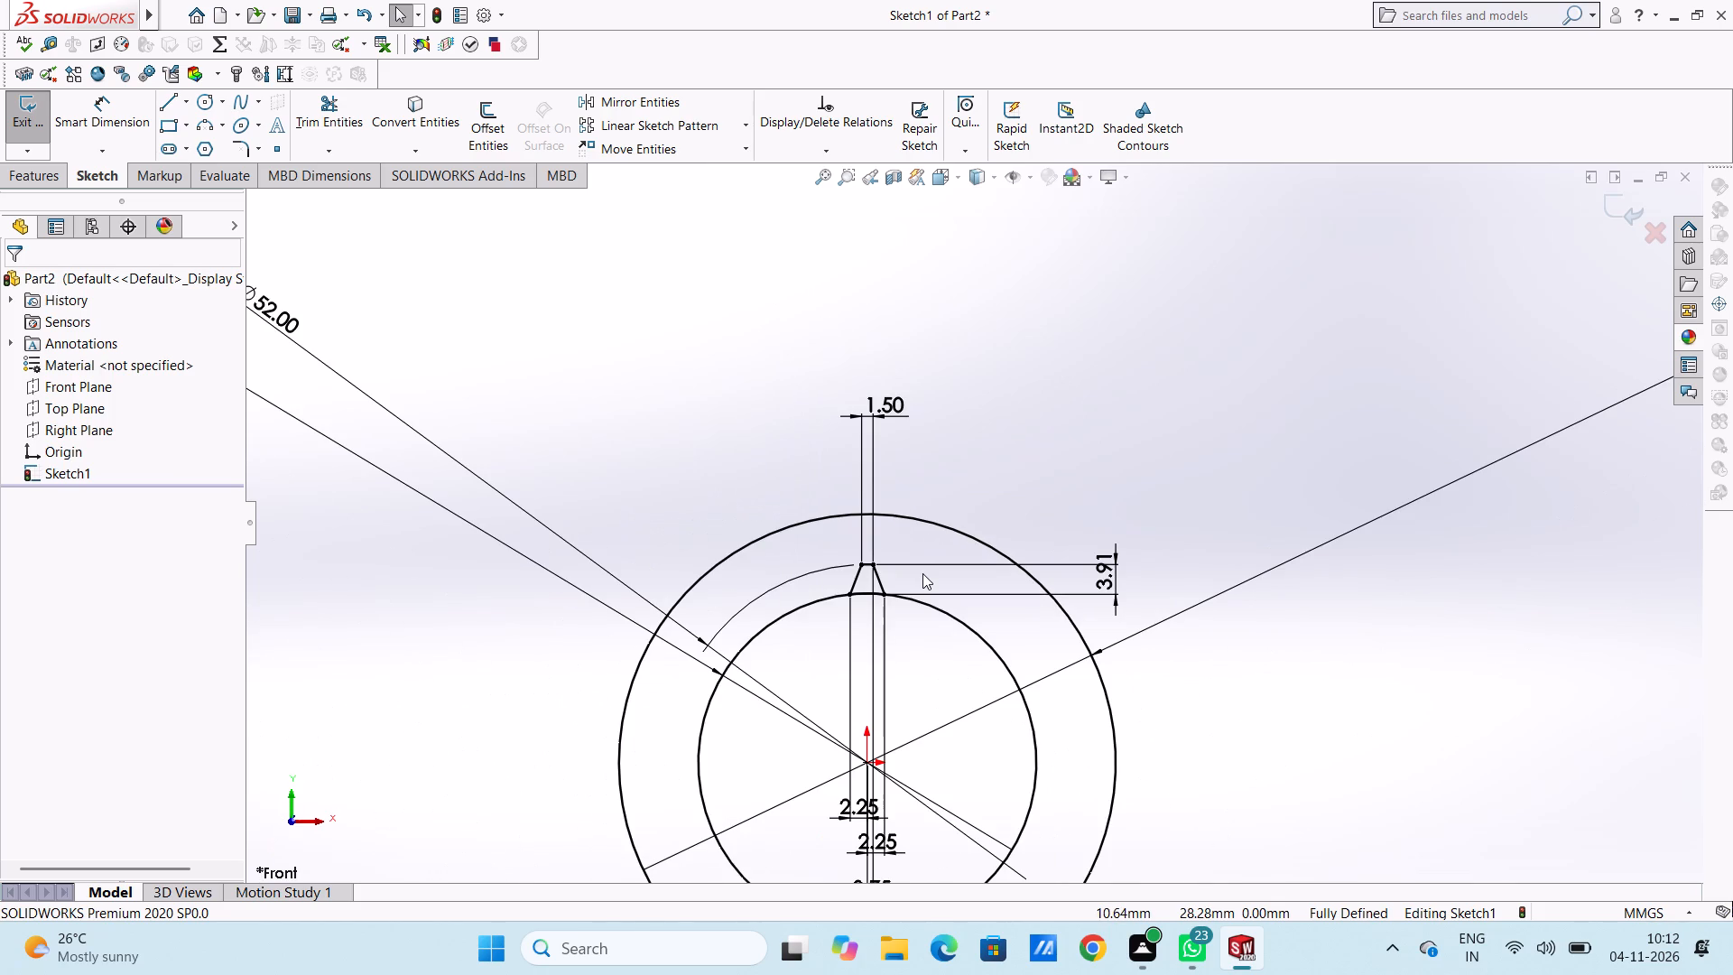
click(199, 99)
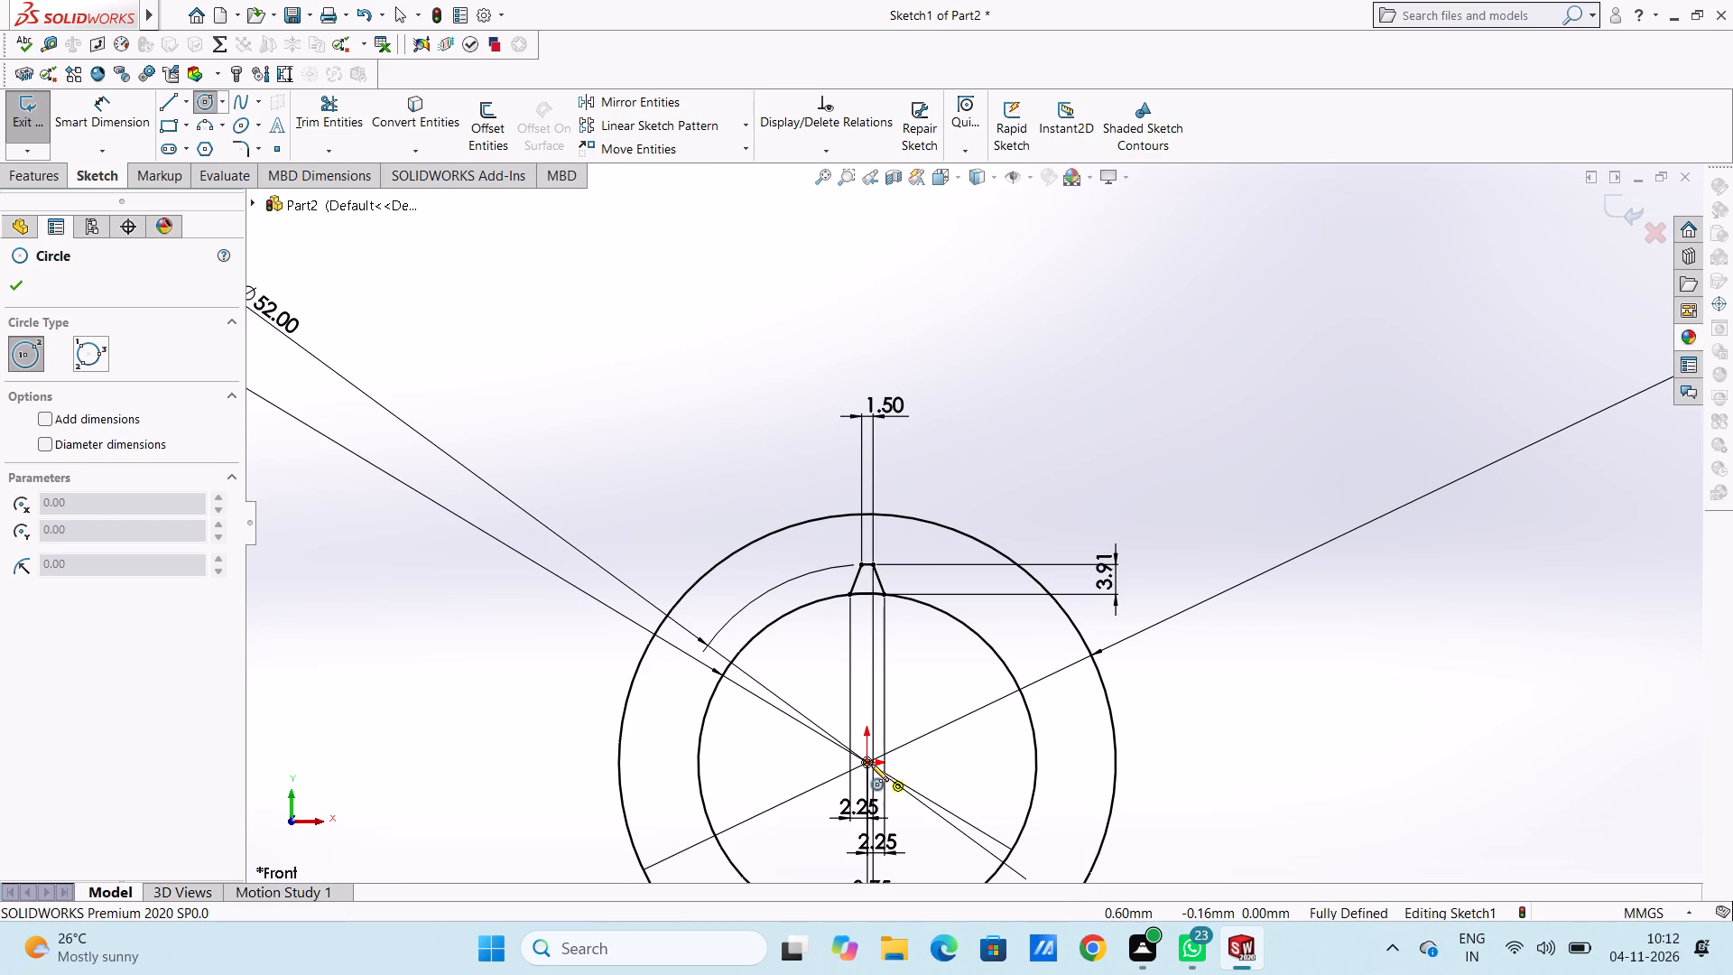
click(870, 764)
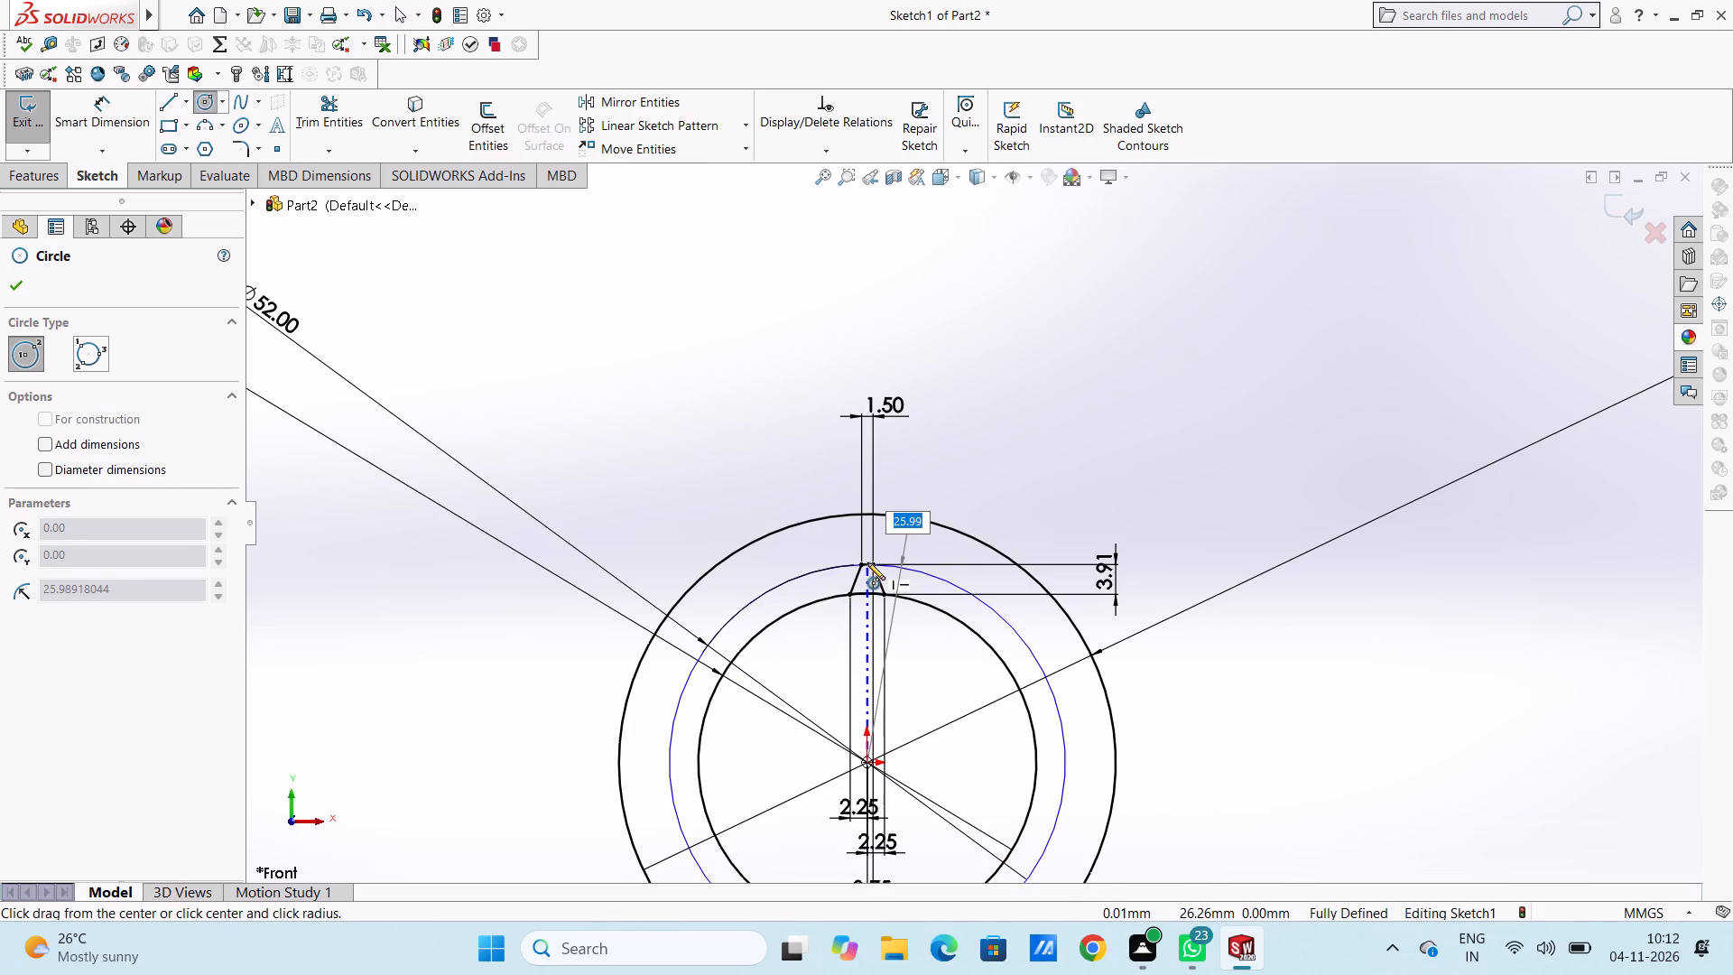
click(925, 571)
right_click(1088, 311)
click(1112, 320)
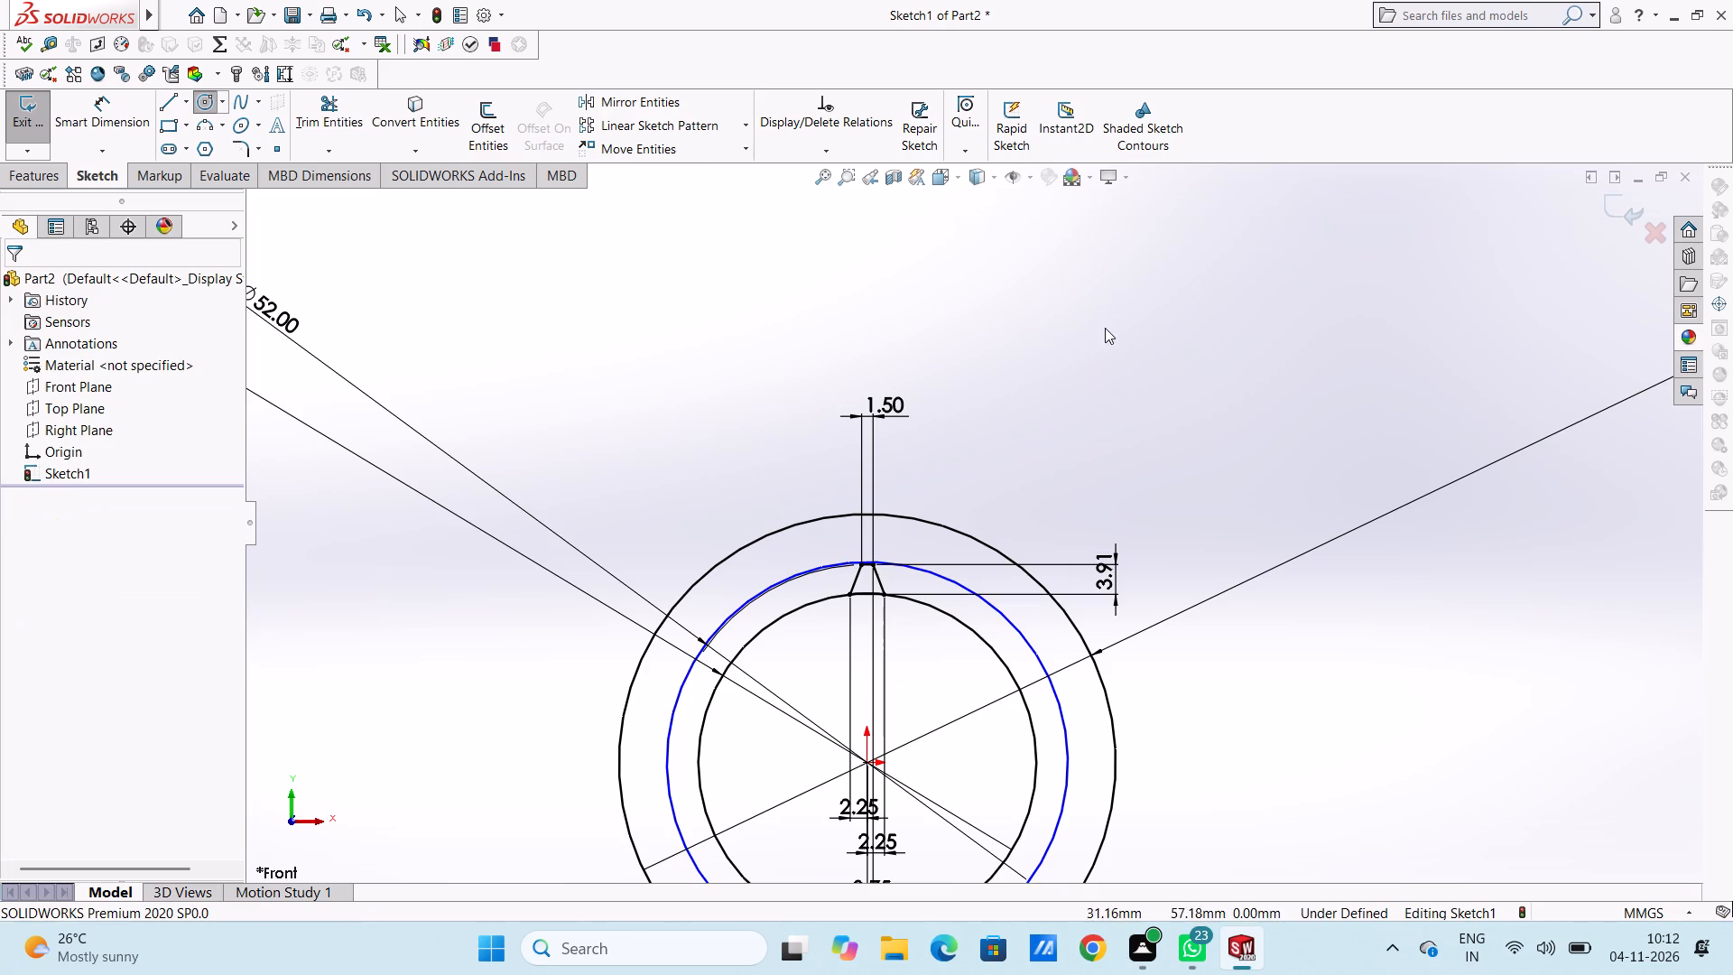
click(1105, 328)
Dimension the diameter of the new circle at the tooth's tip and set it to 52 mm.
click(95, 103)
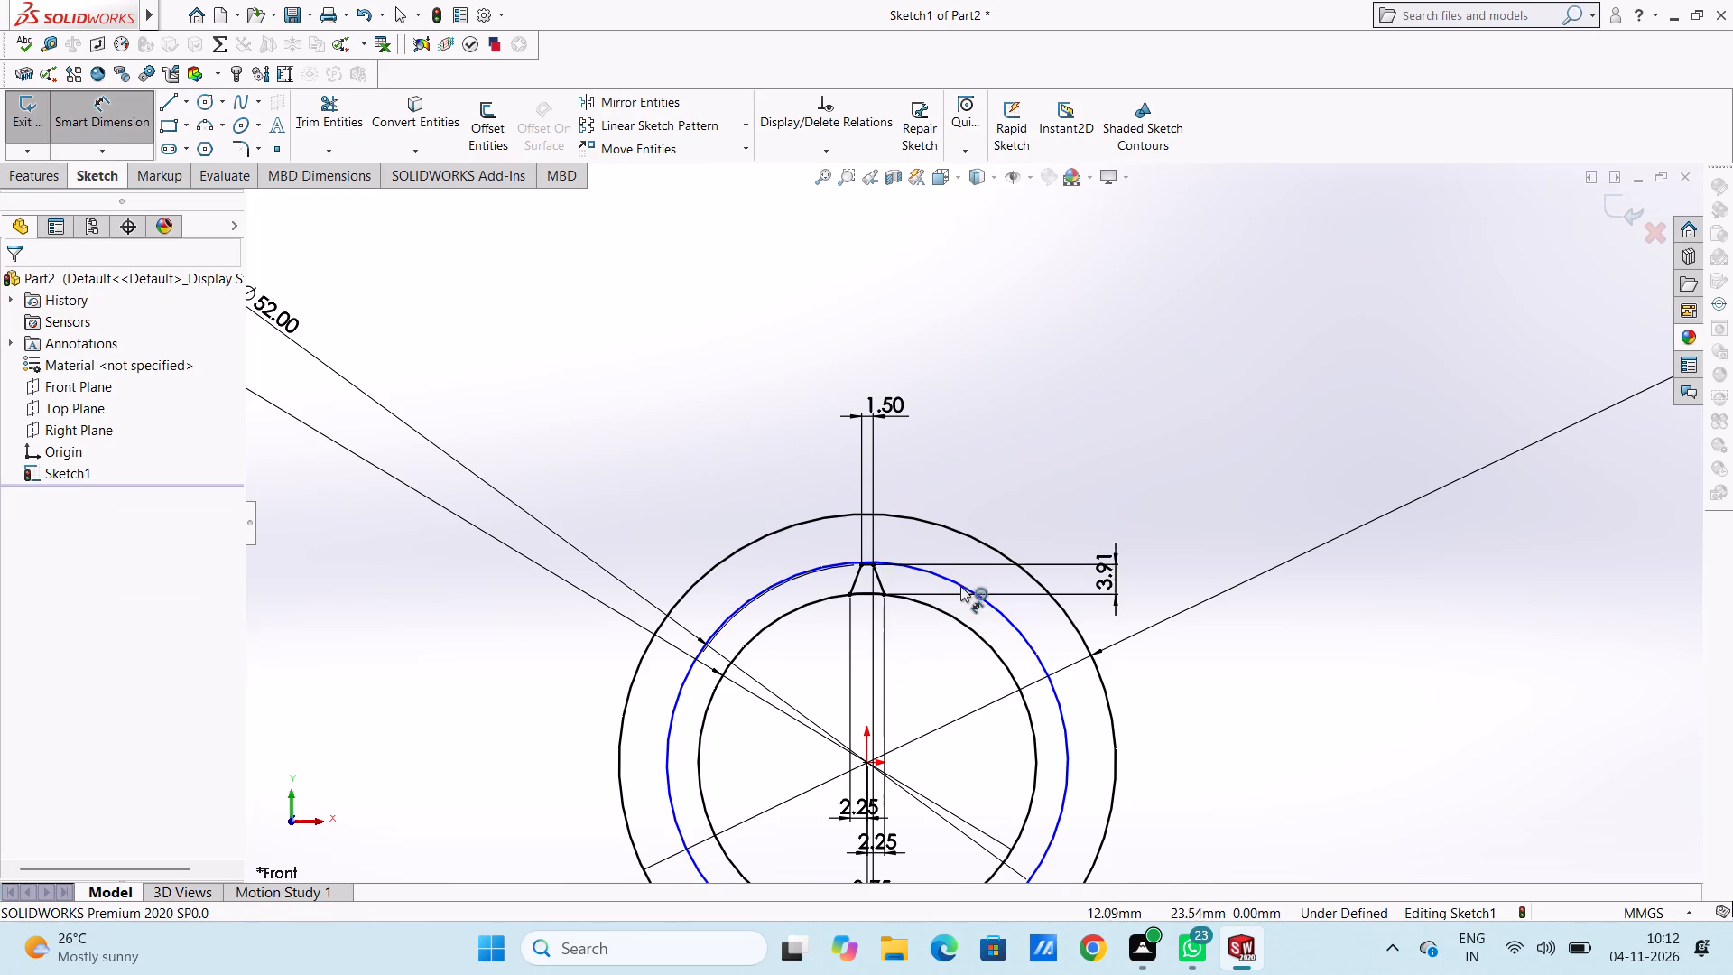
click(960, 588)
click(1449, 437)
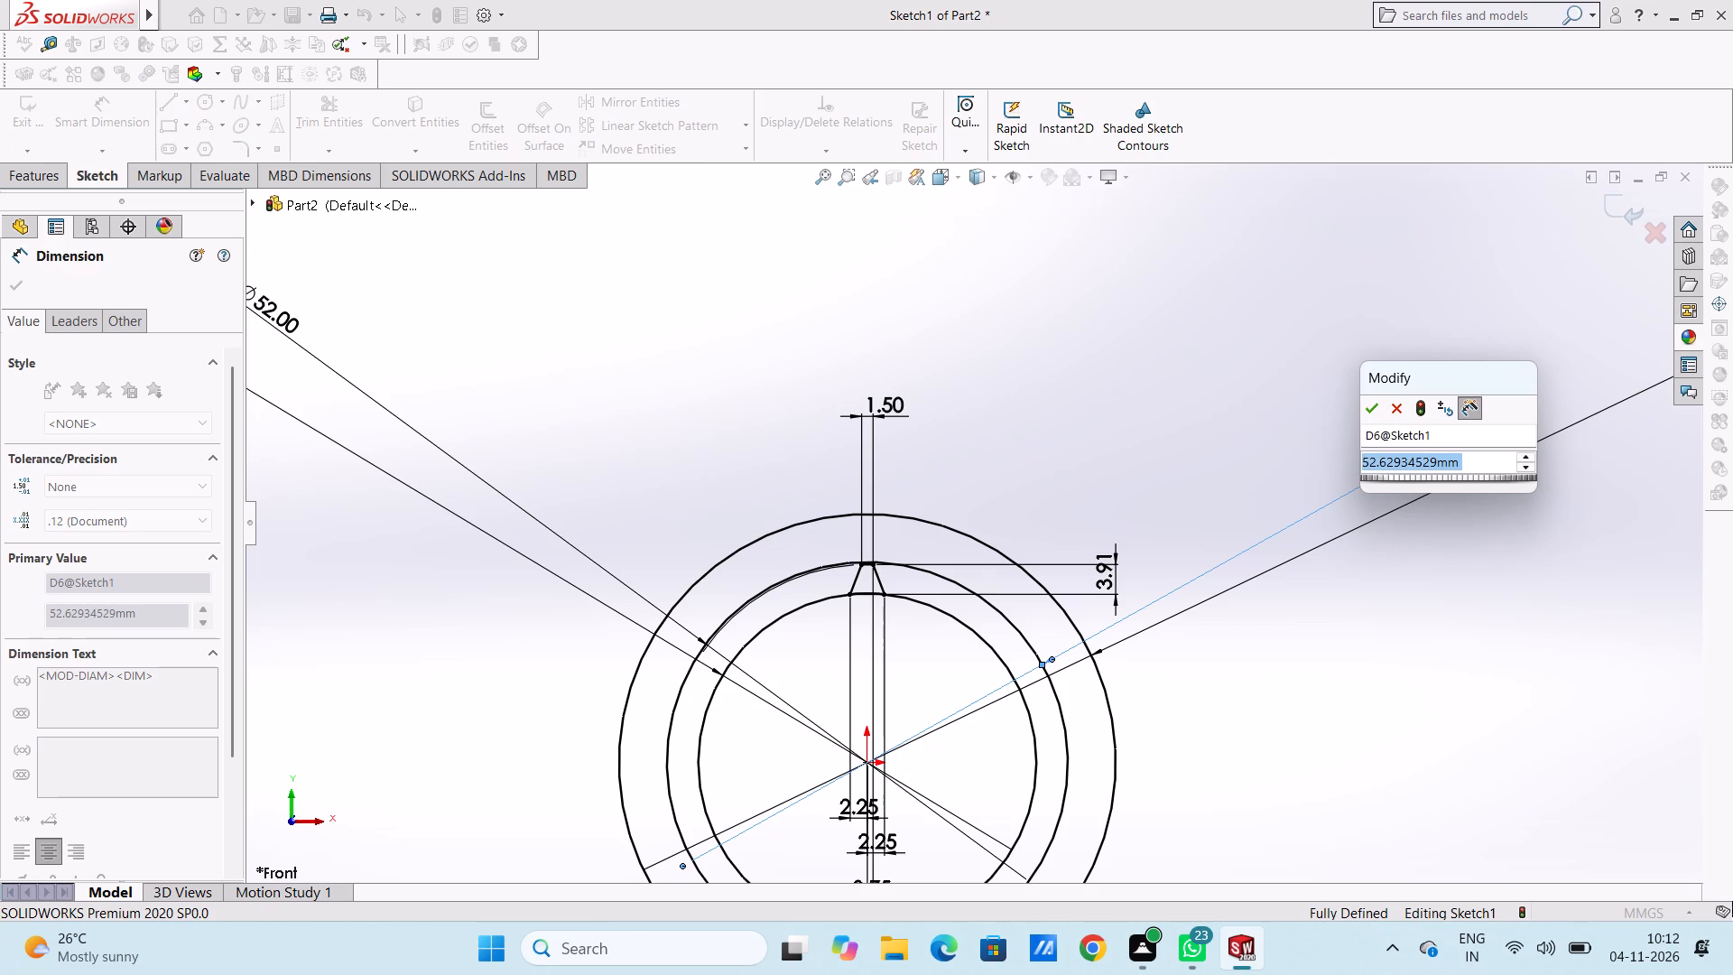
text(52)
key(Return)
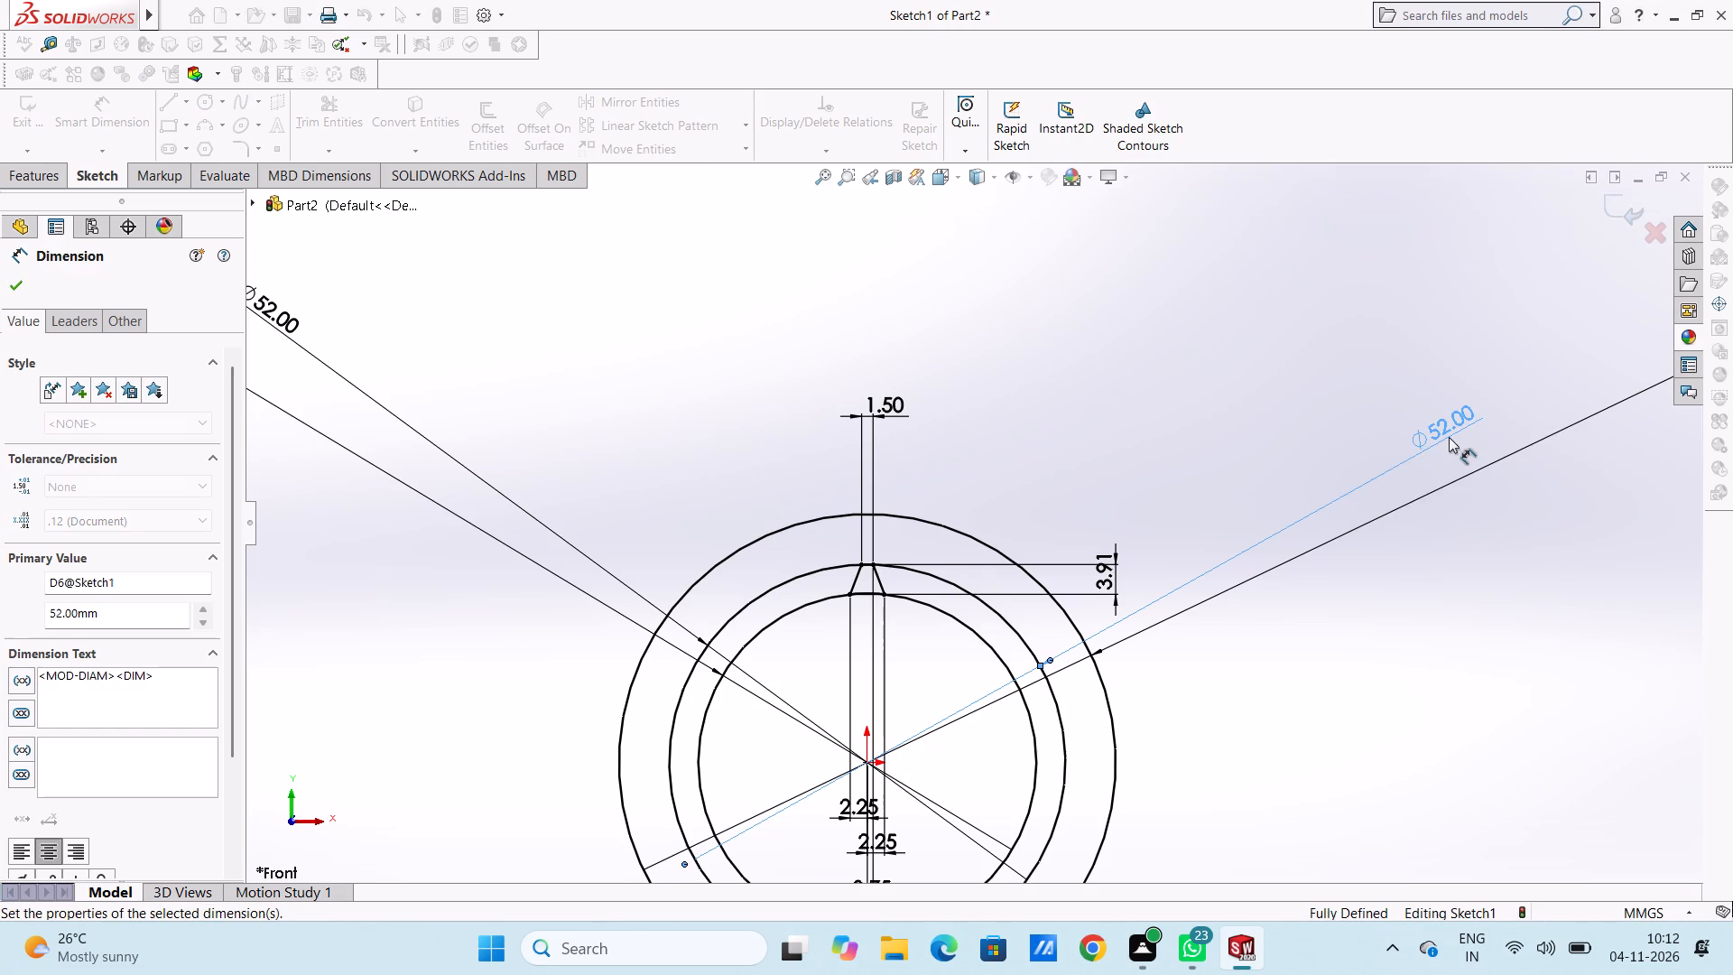
click(1165, 430)
scroll(1098, 571, up, 4)
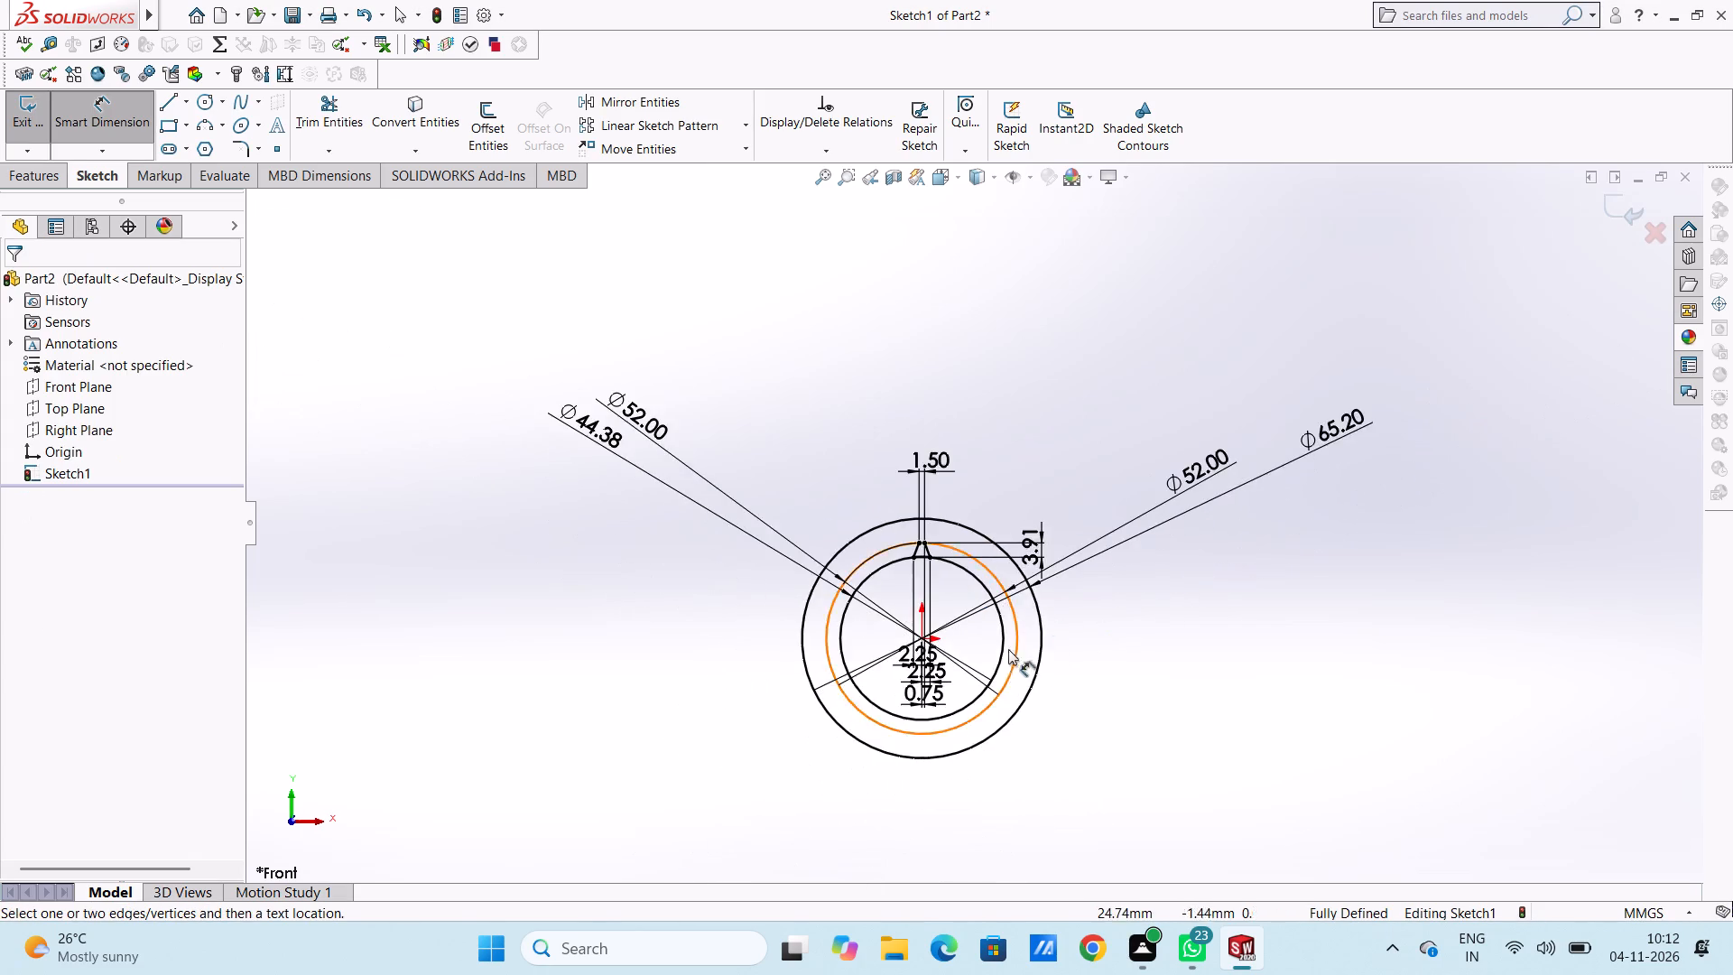
scroll(998, 662, down, 2)
scroll(929, 465, down, 3)
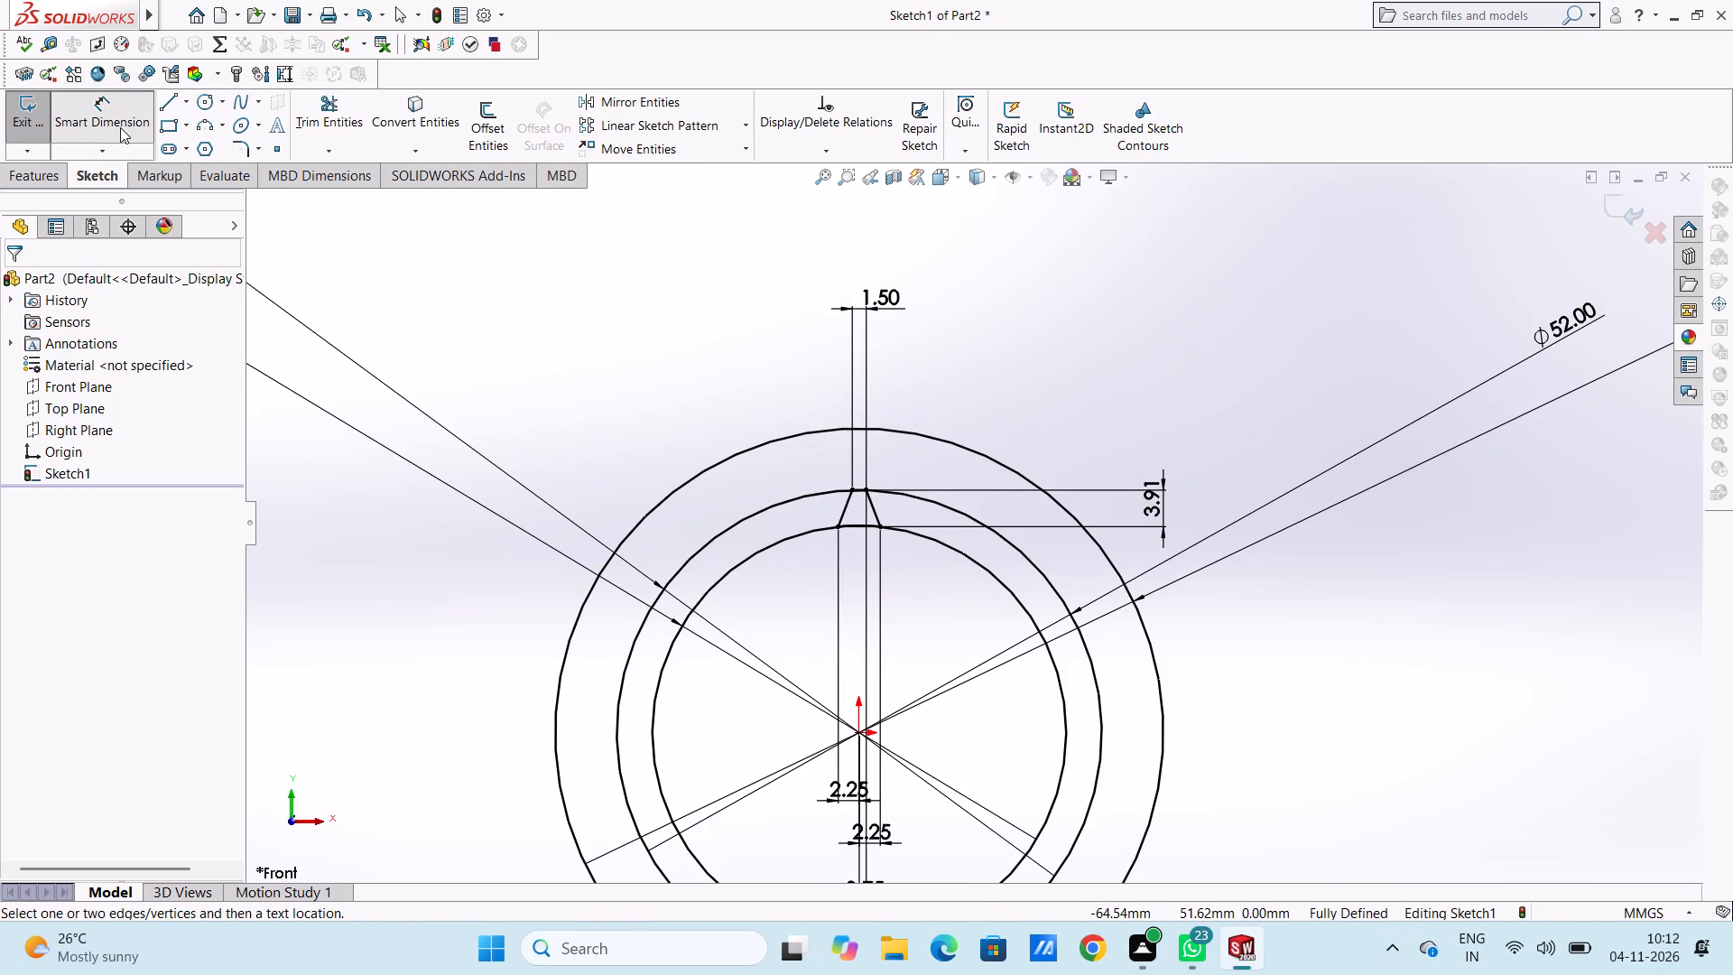
click(120, 127)
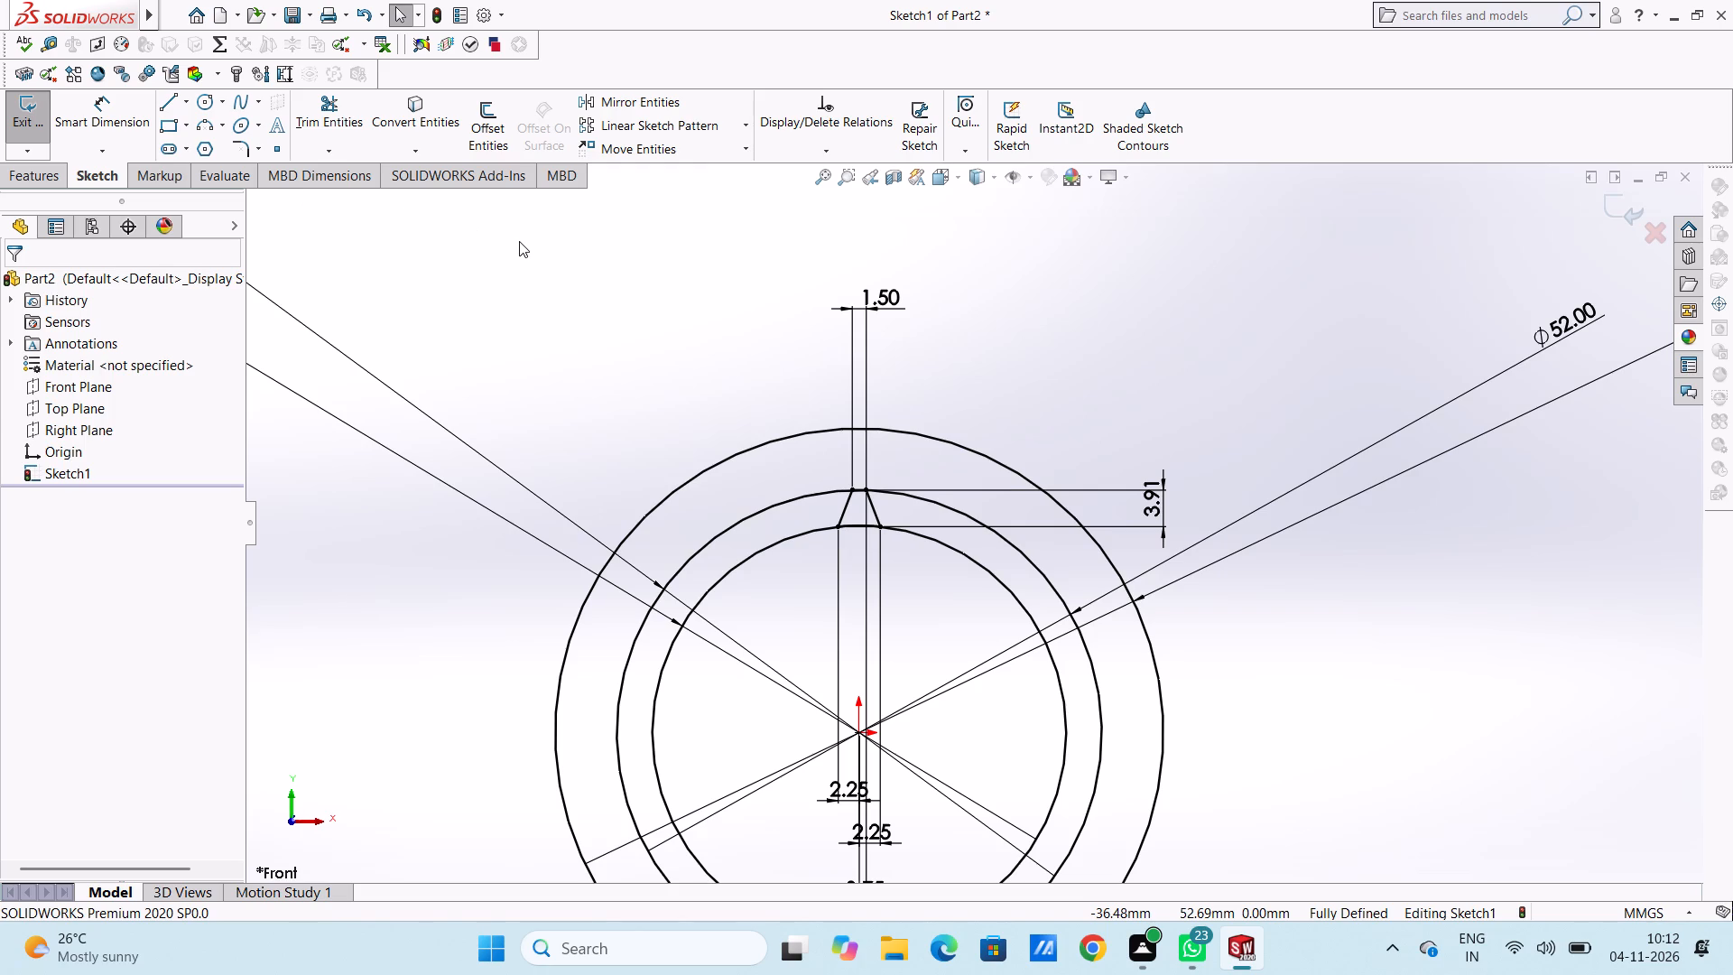
Create a circular sketch pattern of the tooth's two slanted lines about the origin with 24 equally spaced instances over 360 degrees.
scroll(894, 555, down, 4)
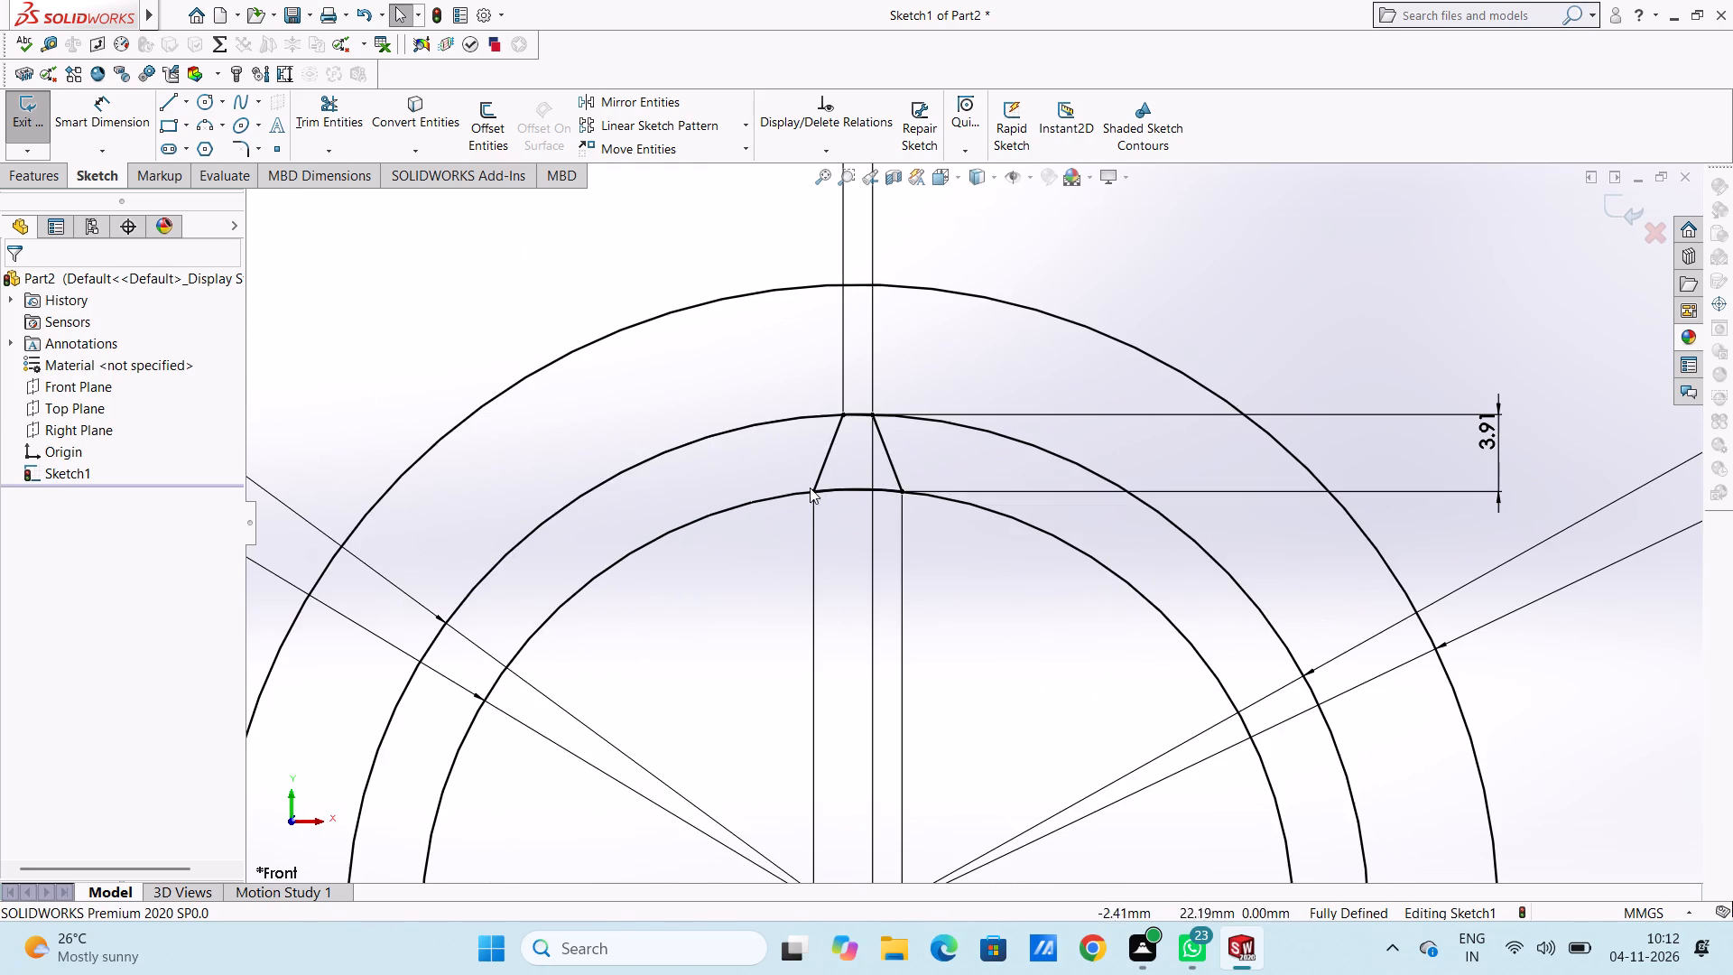
click(821, 475)
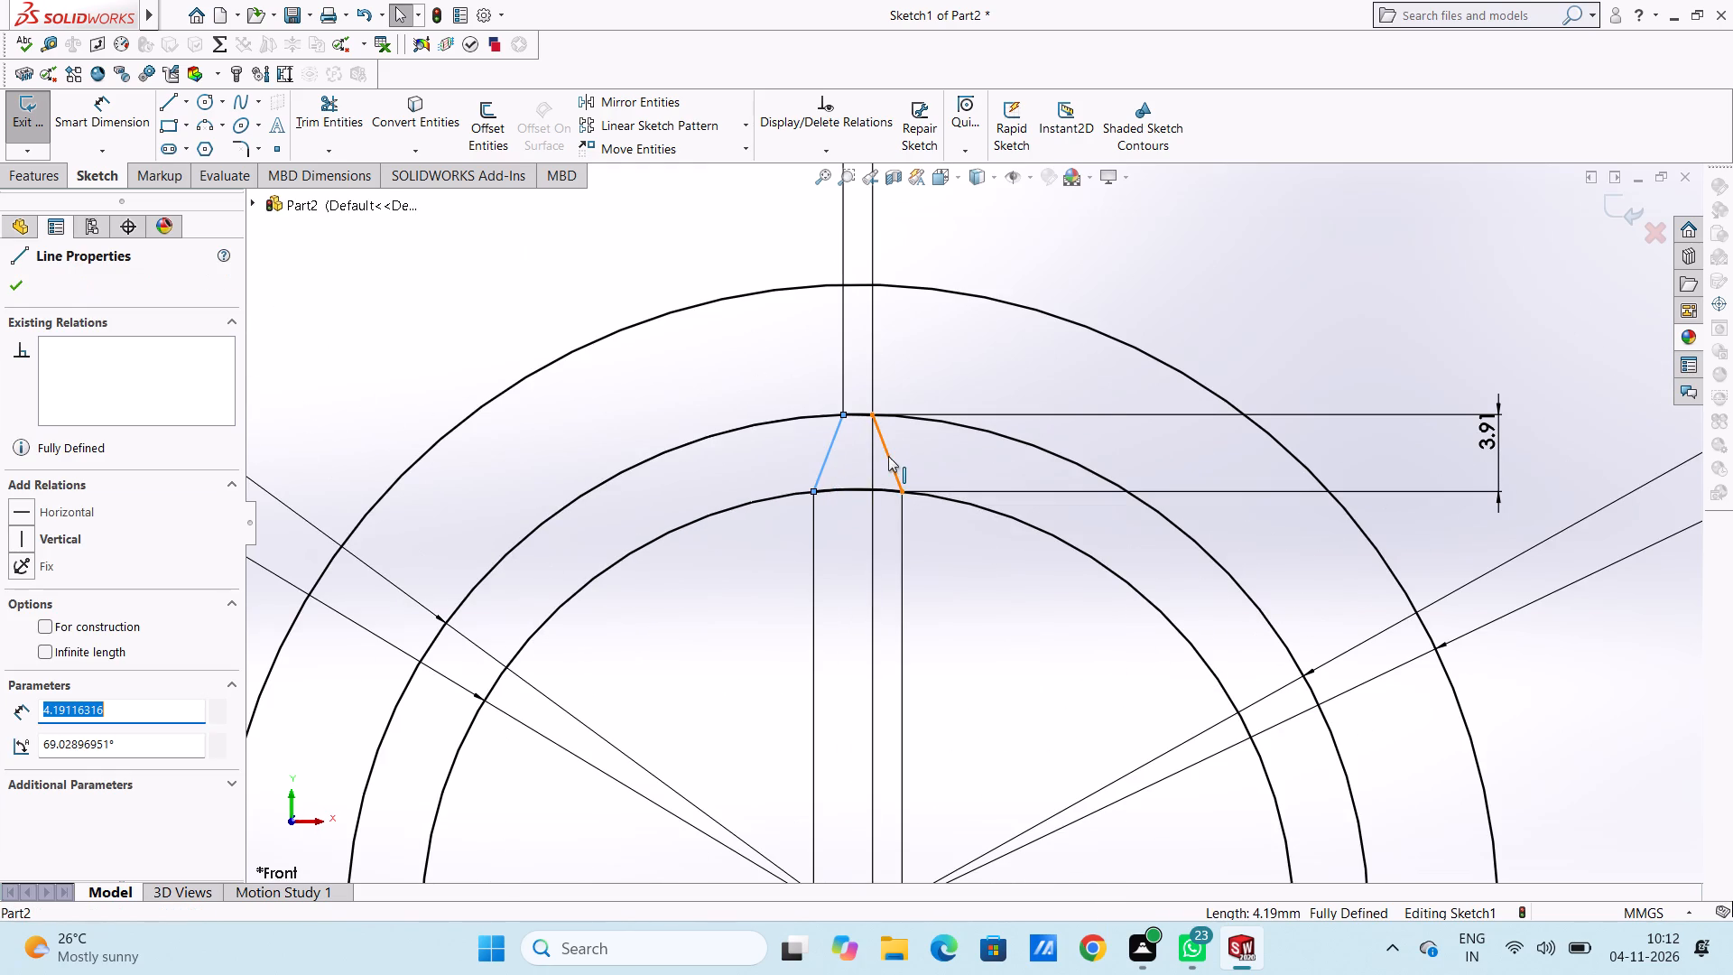
ctrl+click(889, 456)
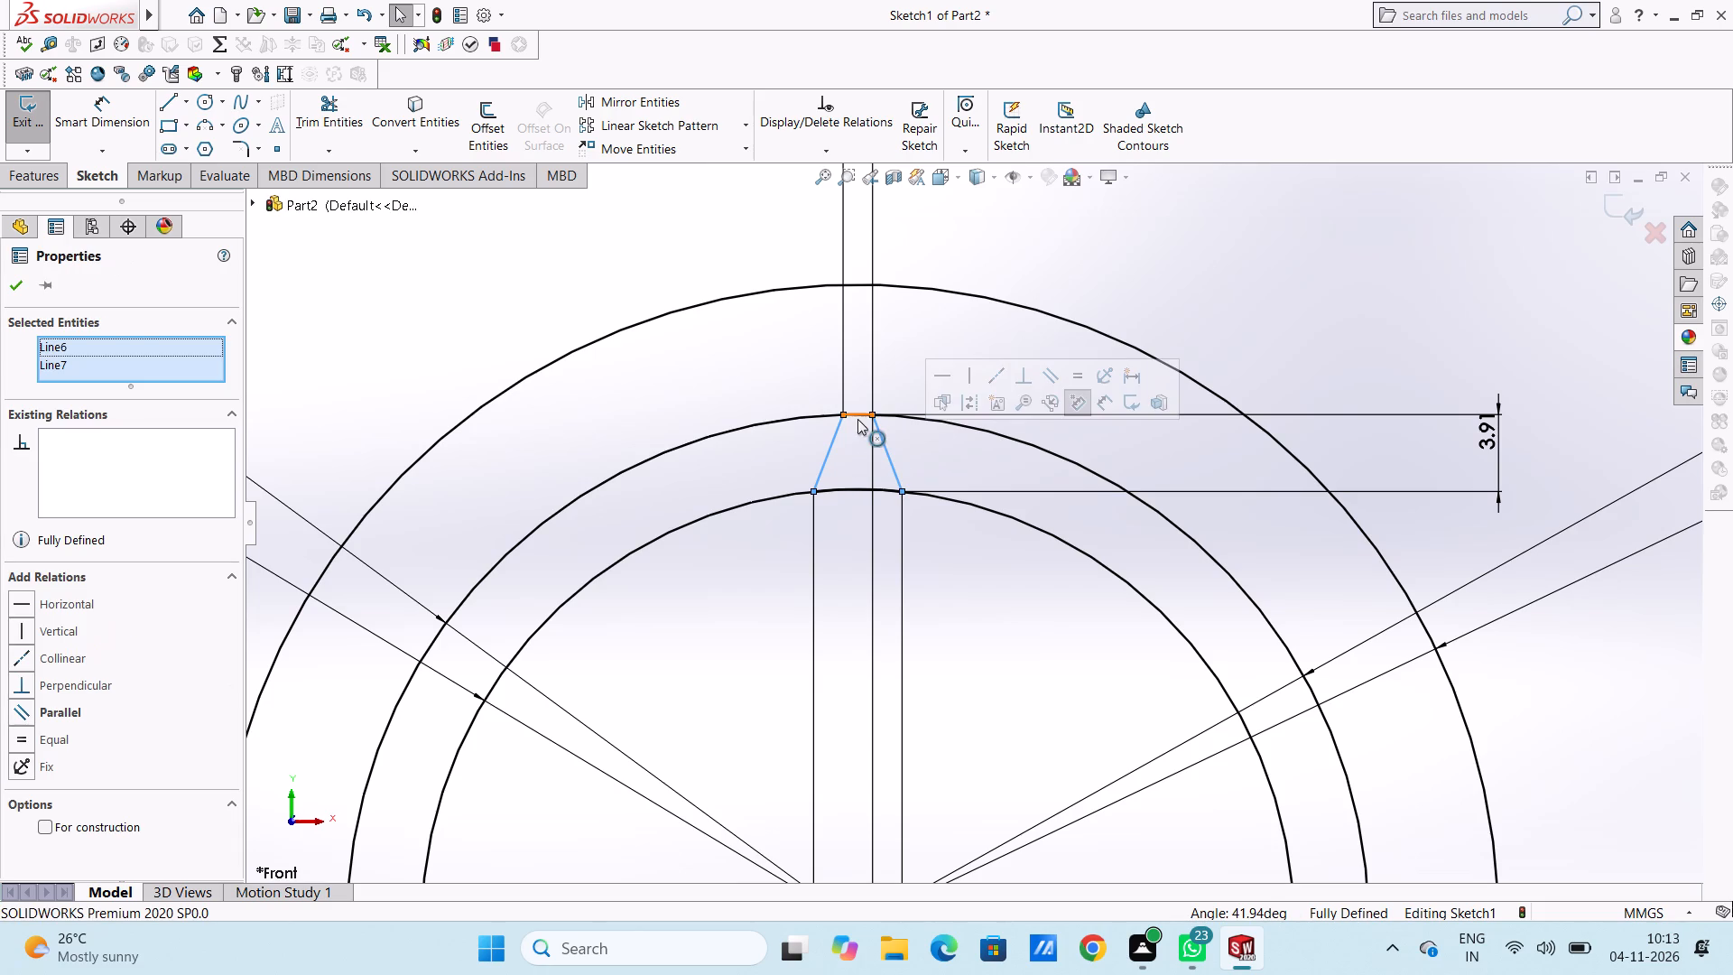
scroll(848, 442, up, 5)
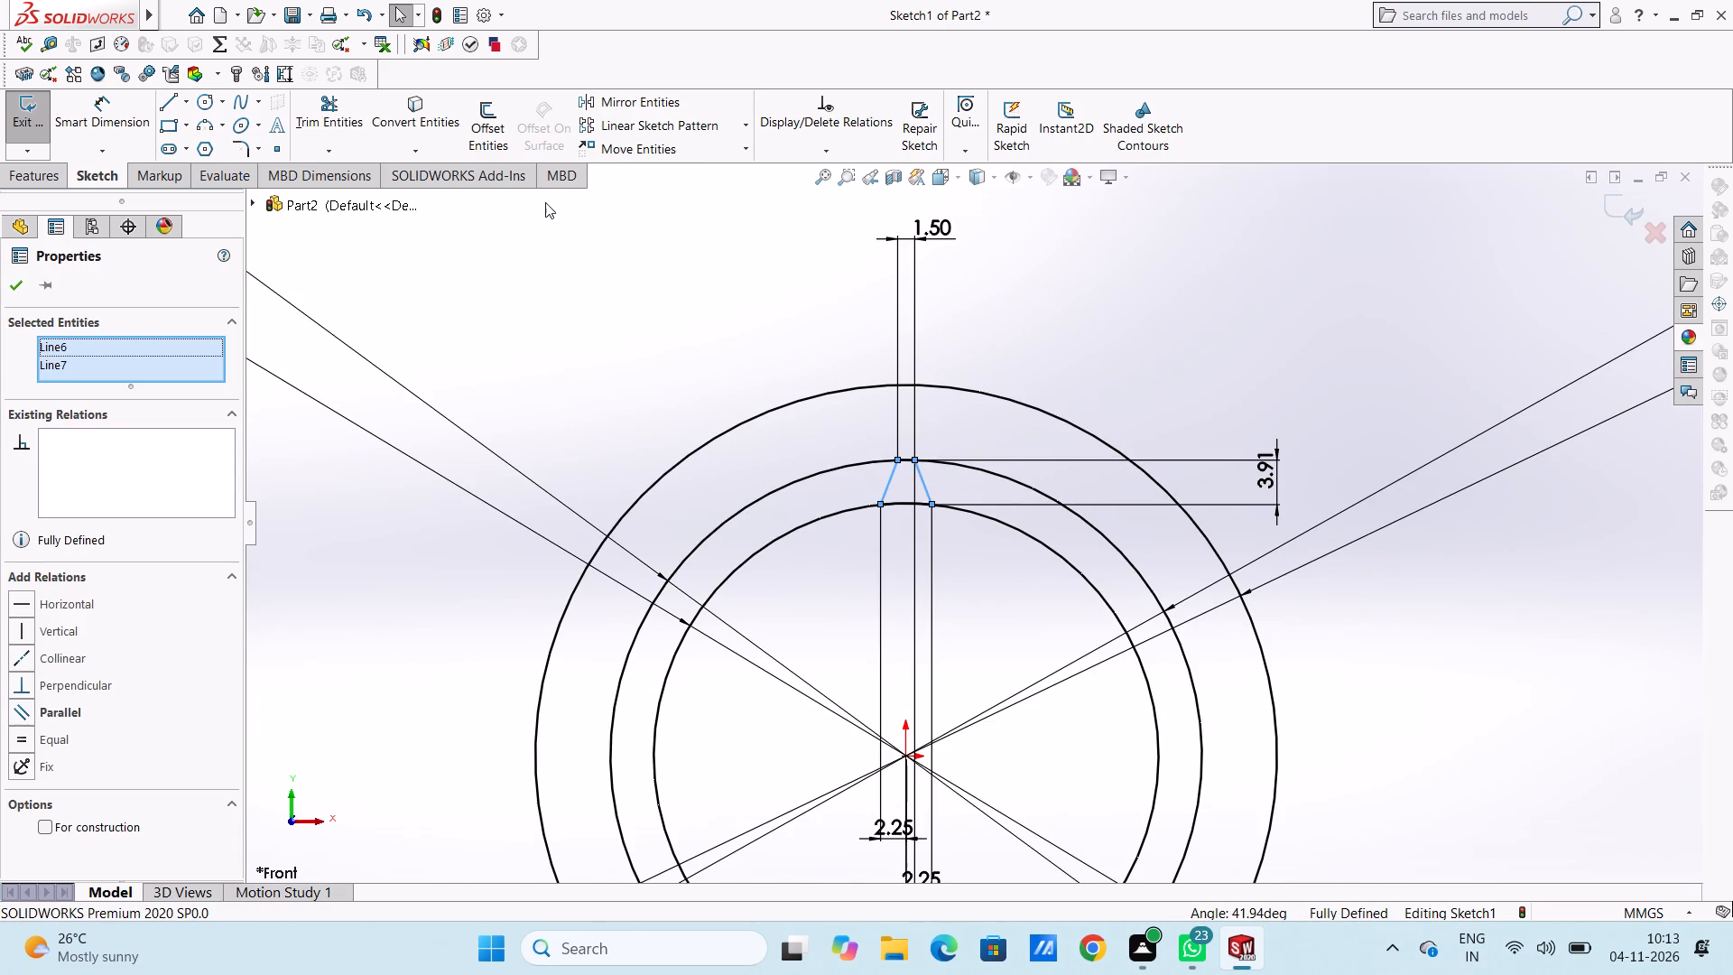
click(746, 128)
click(744, 175)
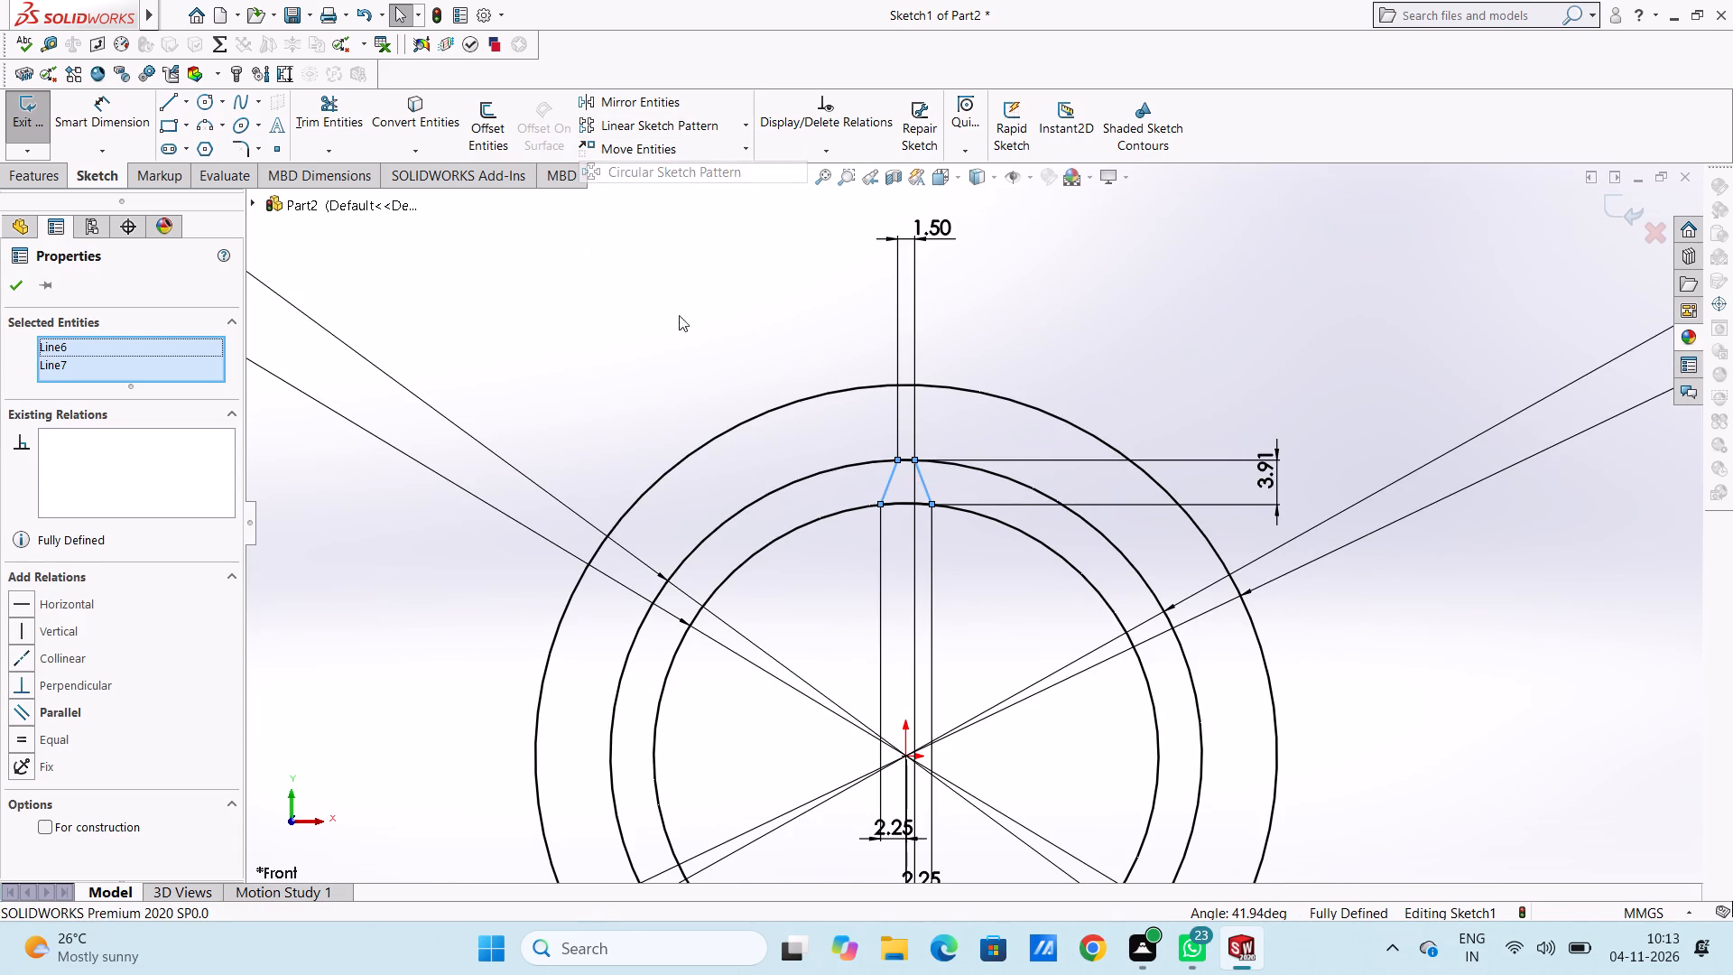
scroll(655, 339, up, 4)
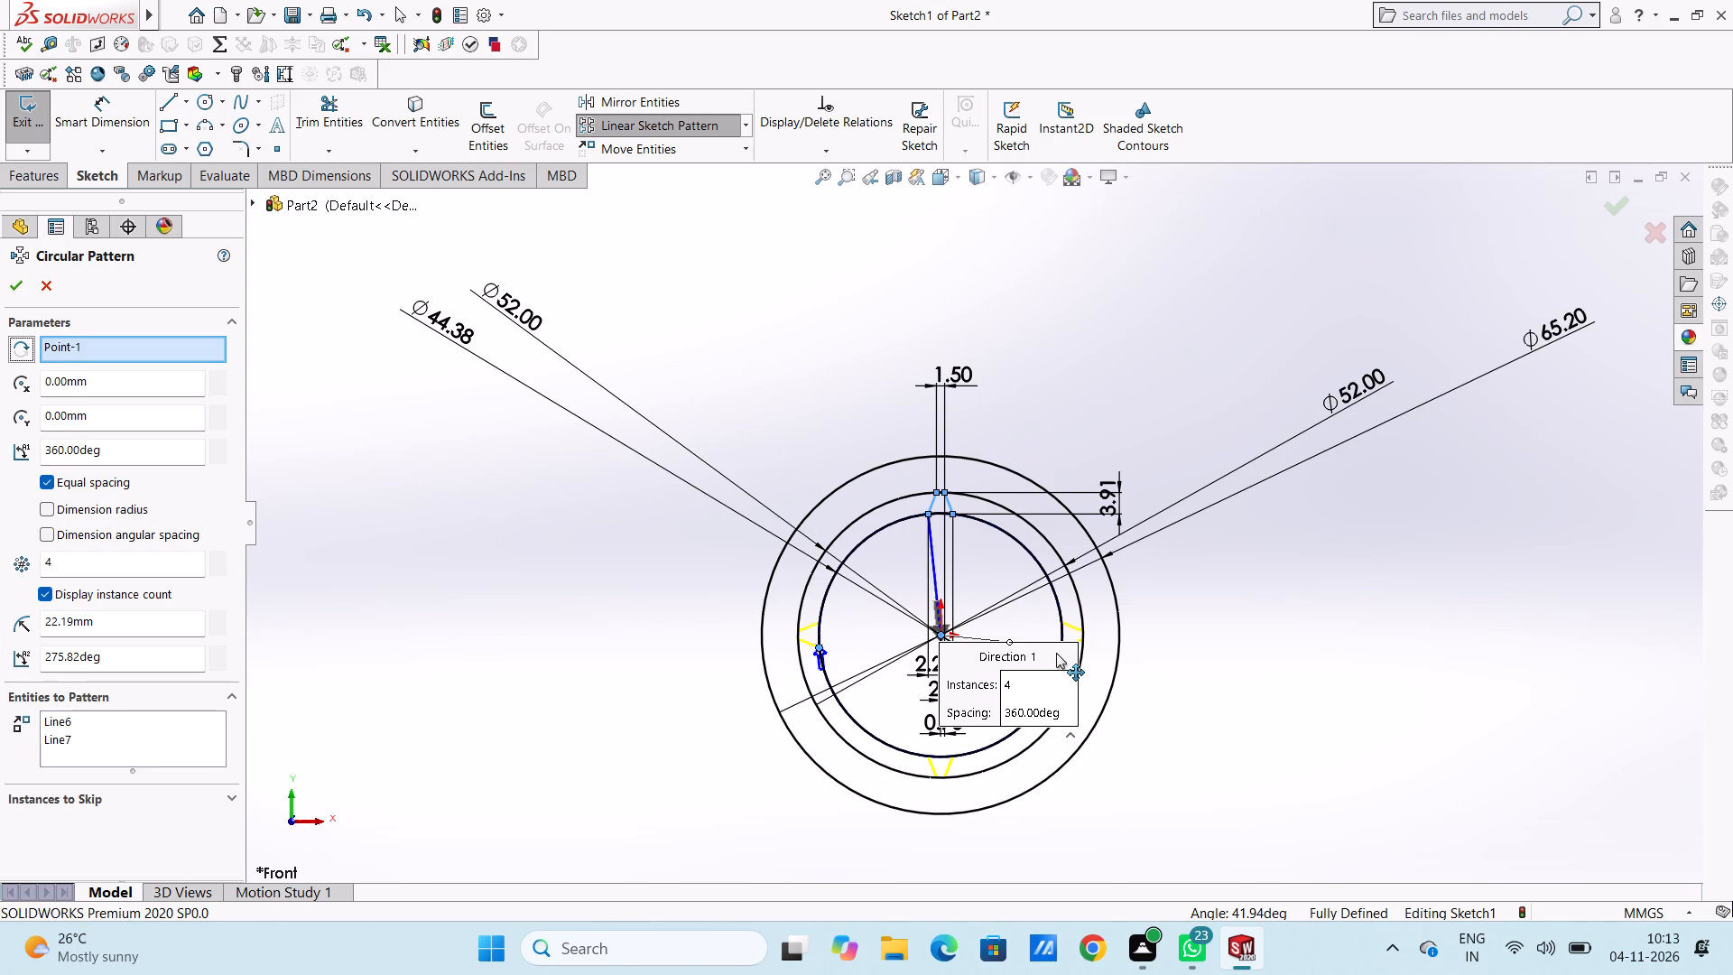
scroll(1056, 653, up, 1)
scroll(1088, 566, down, 3)
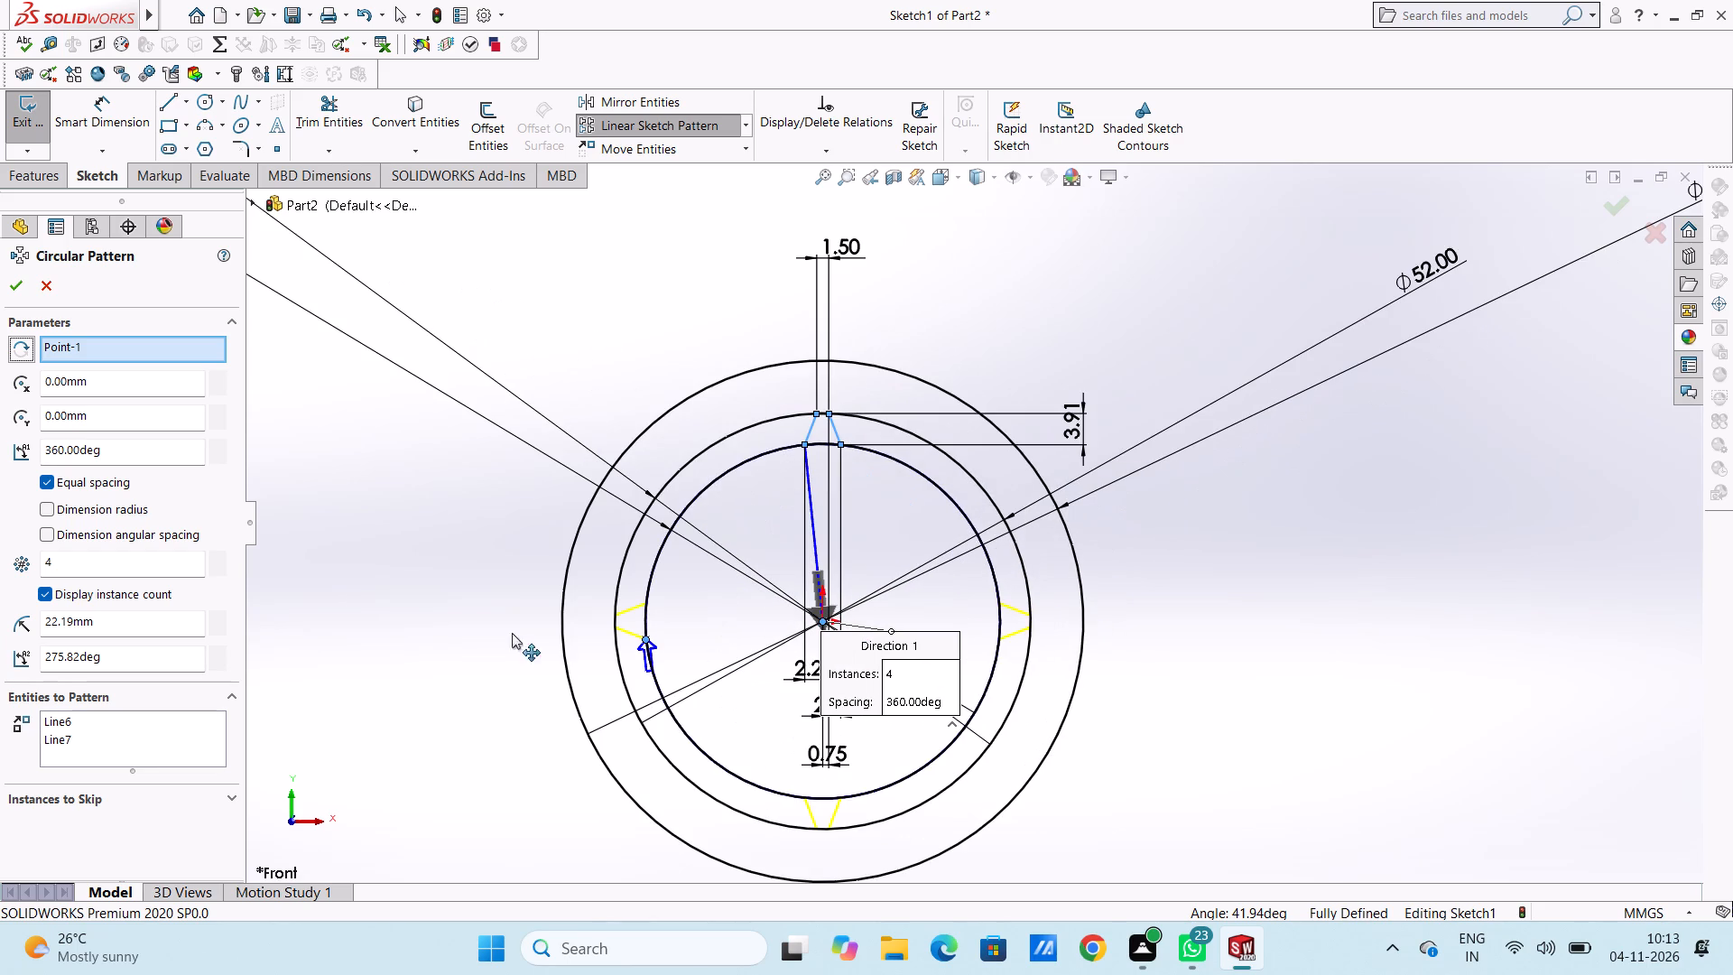
double_click(151, 574)
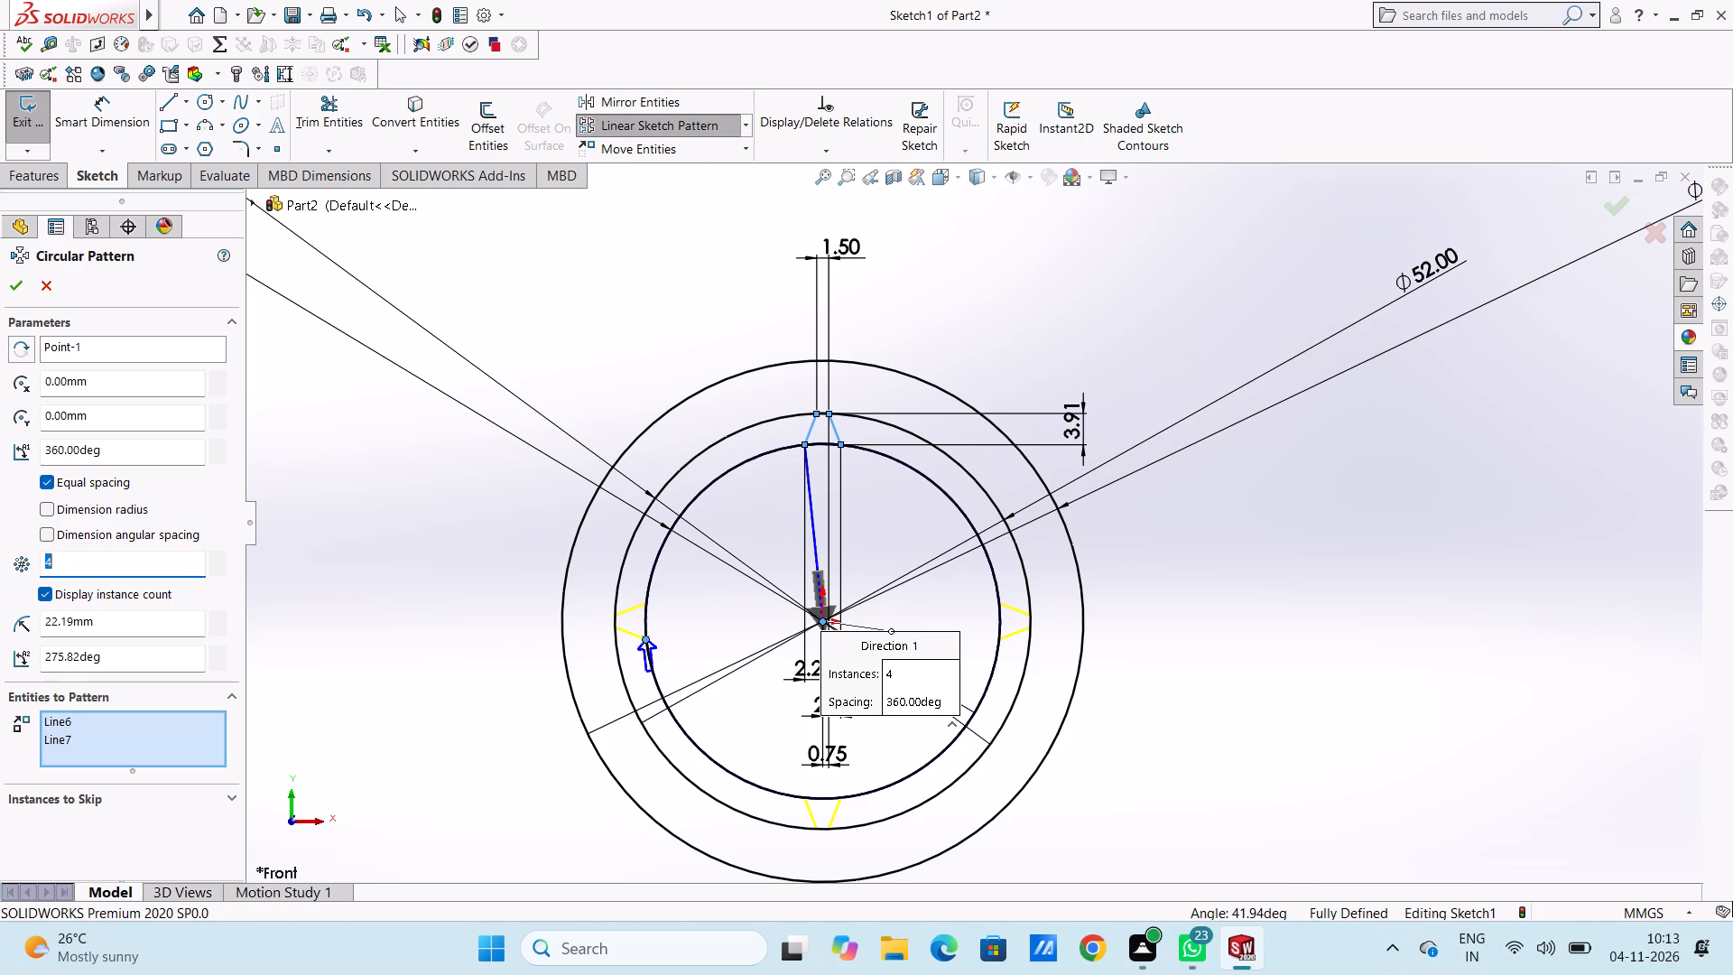
text(24)
key(Return)
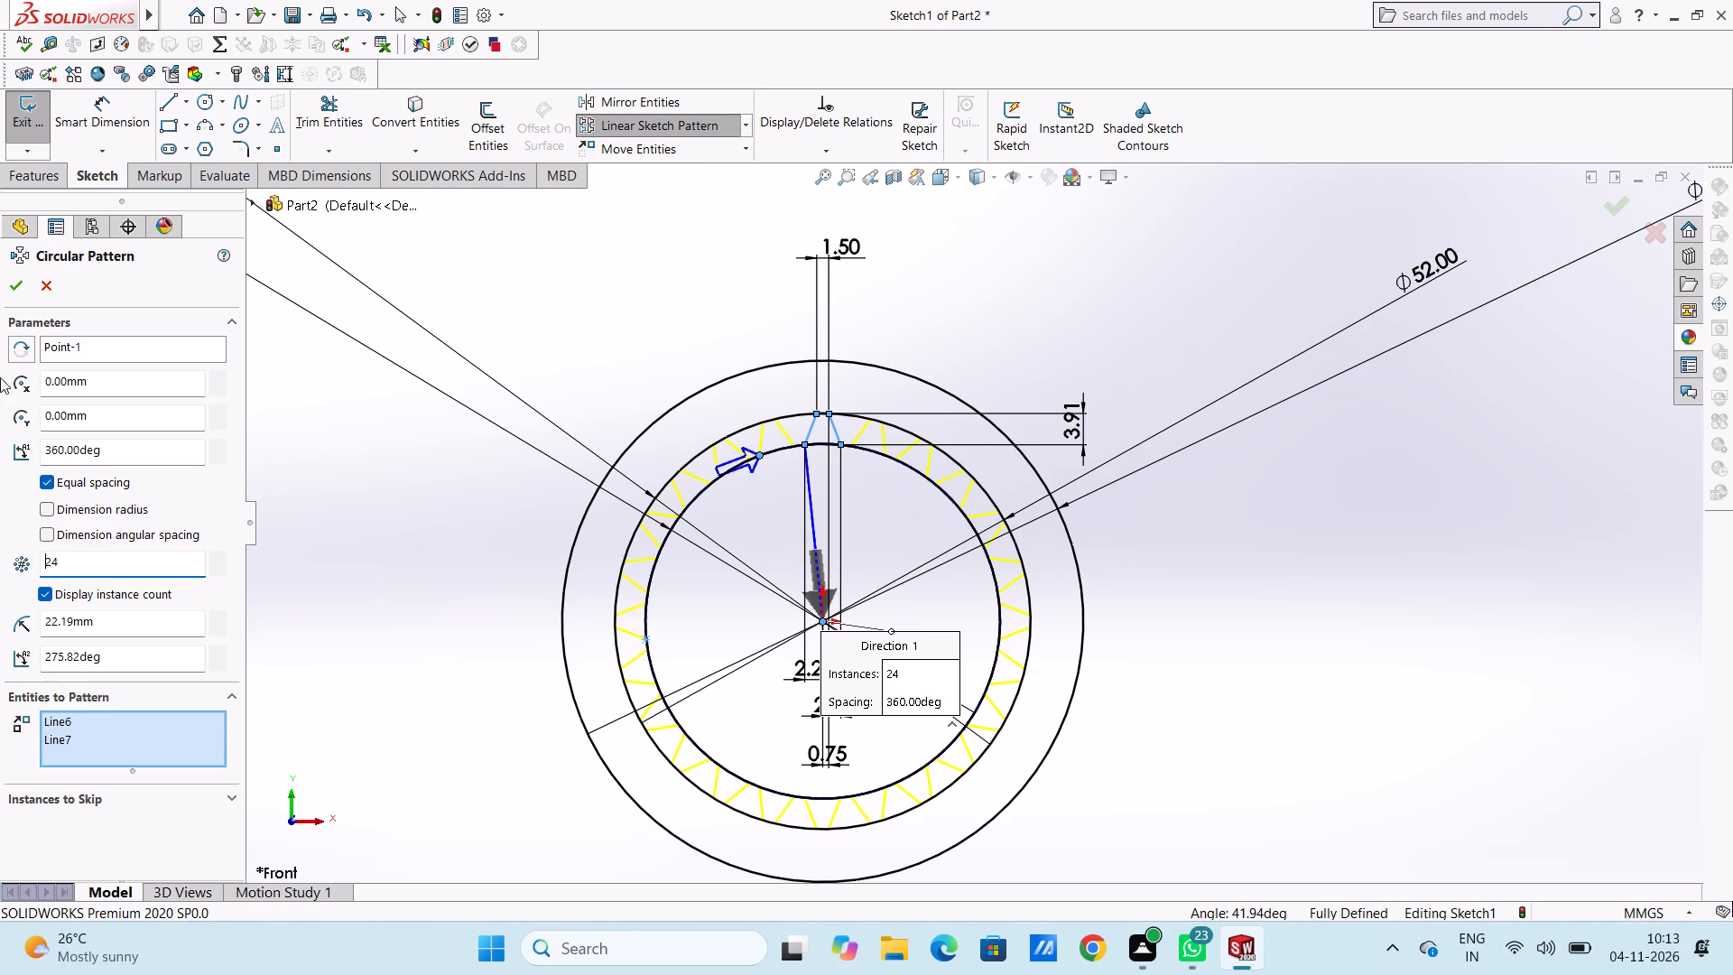
click(11, 291)
scroll(885, 512, down, 5)
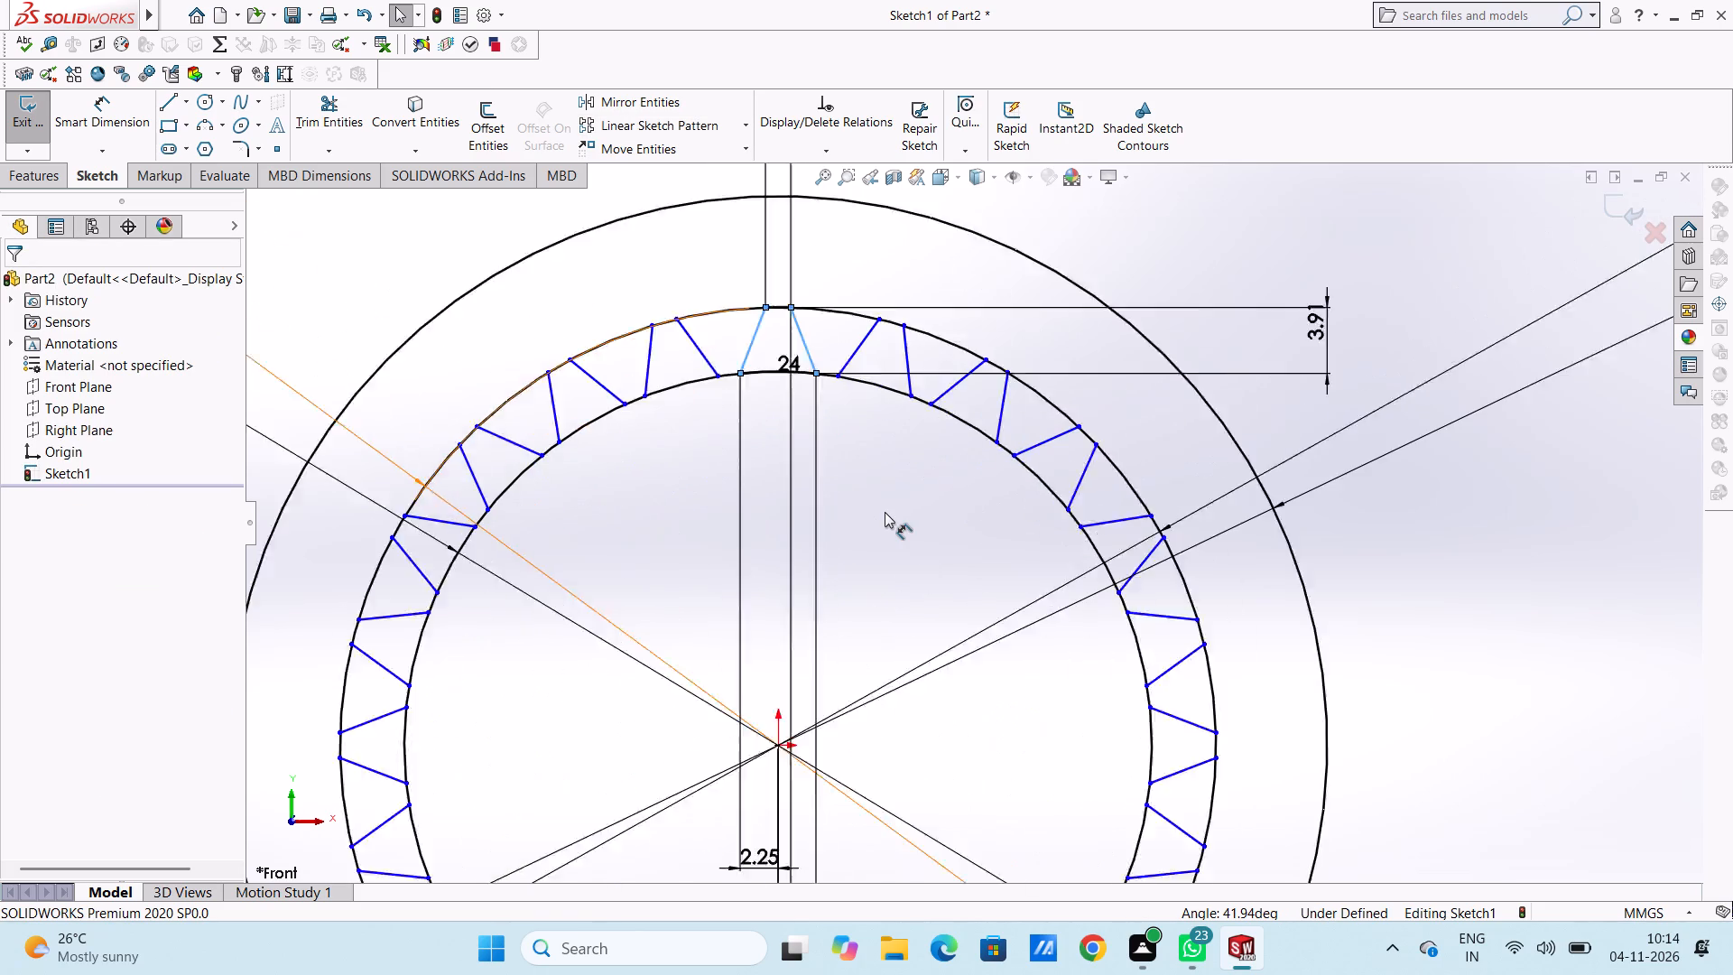
scroll(751, 414, up, 6)
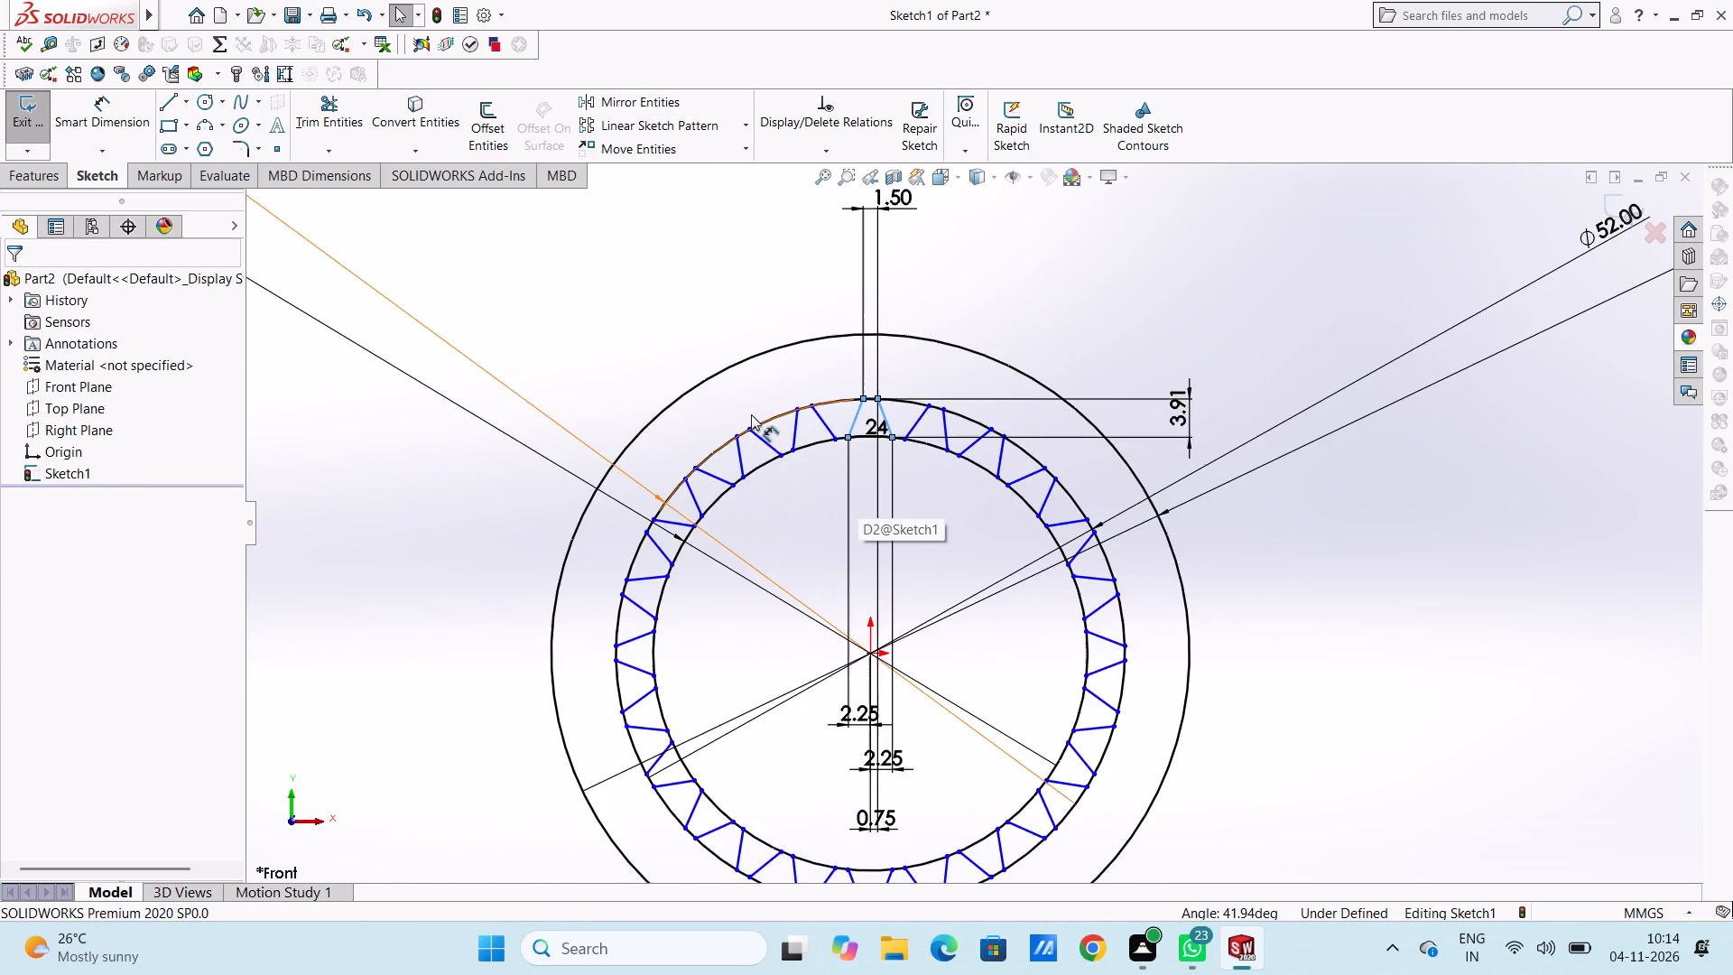
scroll(751, 414, up, 5)
scroll(1075, 676, down, 1)
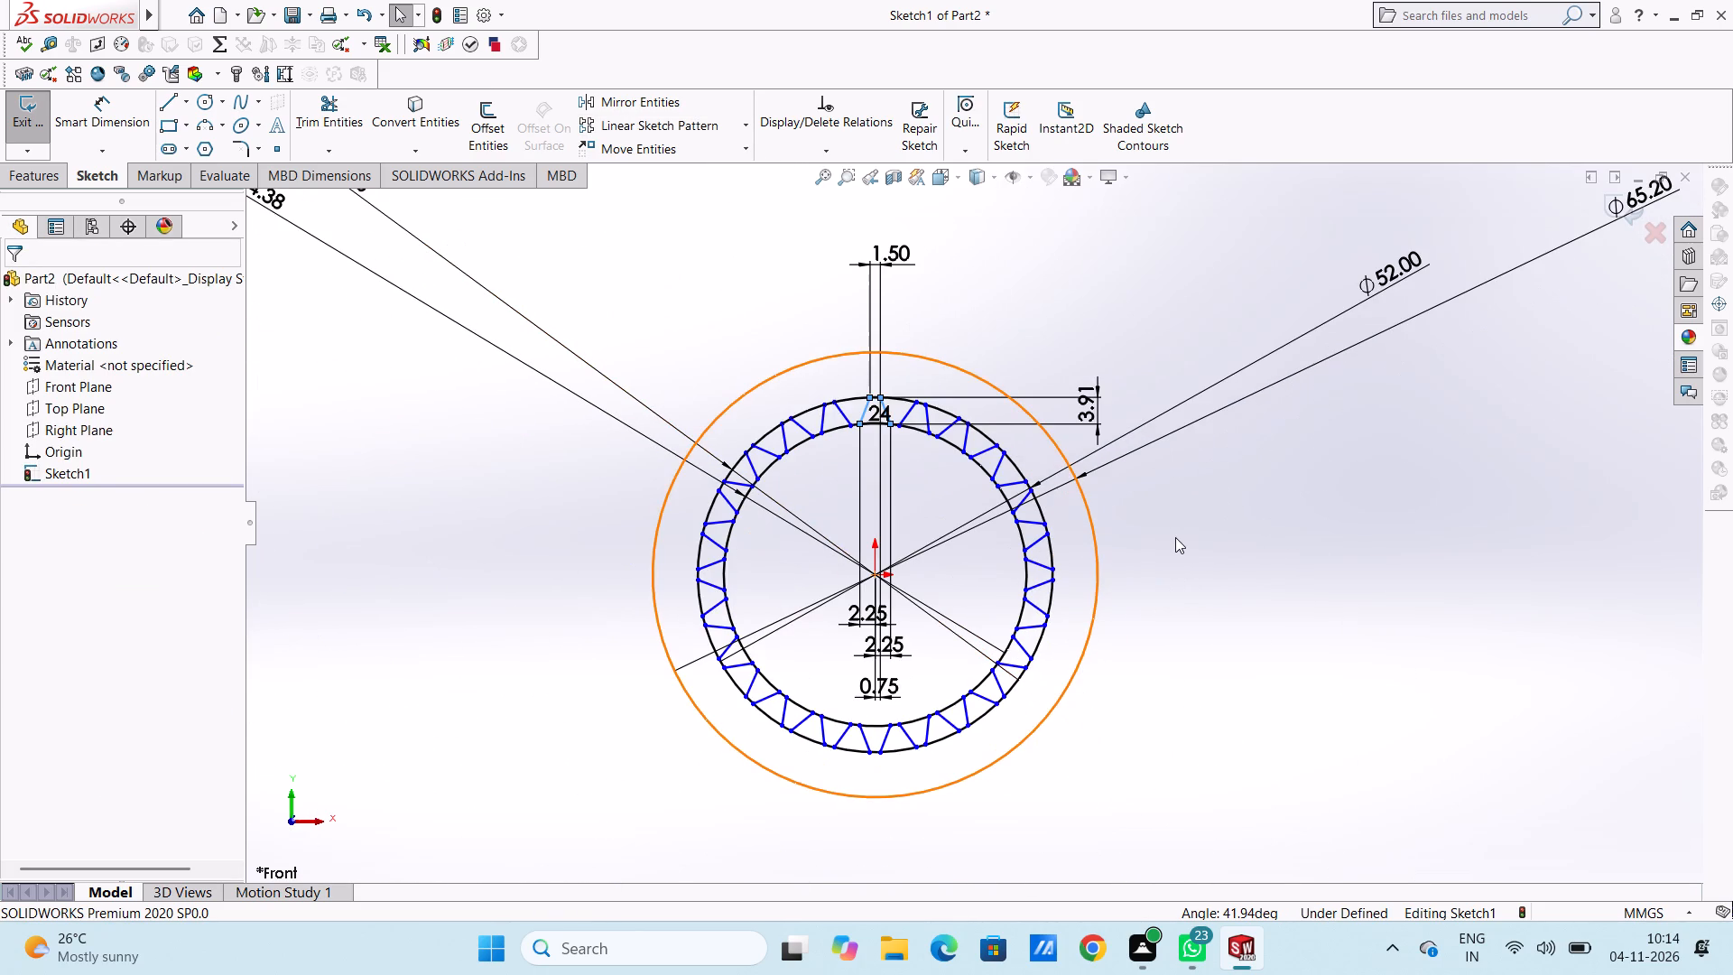
click(1175, 537)
Trim away the 44.38 mm circle's arcs across the wide bases of the top tooth and its neighbour on each side.
scroll(1150, 575, up, 2)
scroll(1158, 611, down, 2)
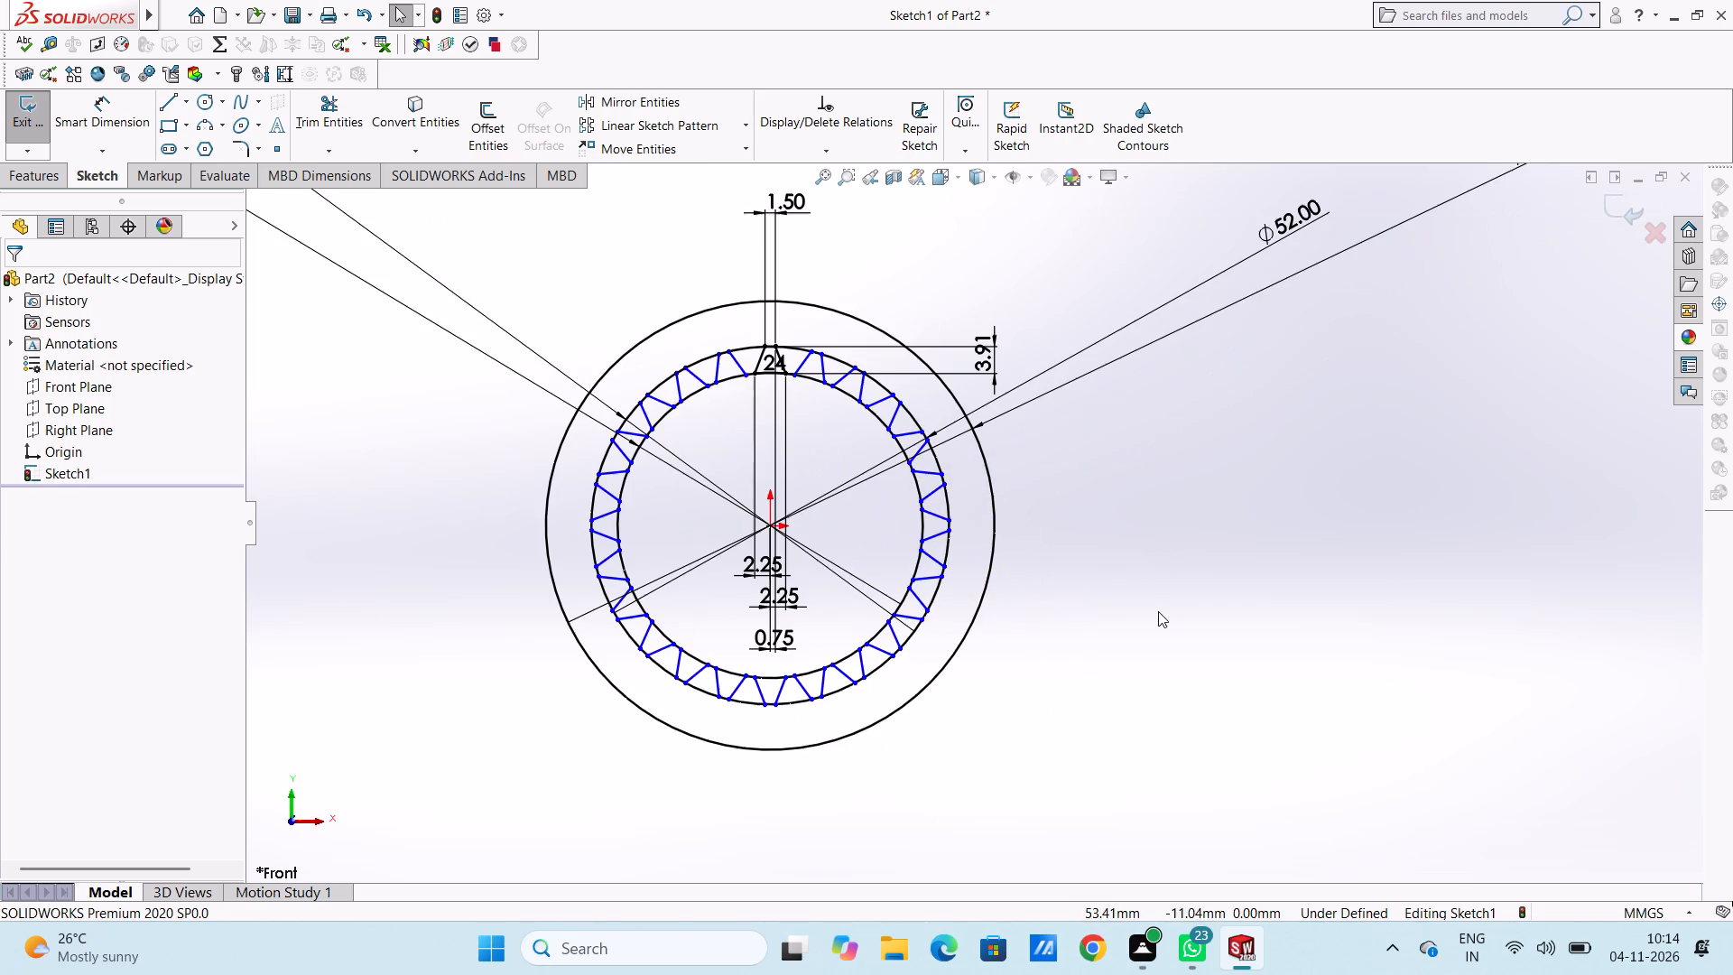
click(320, 107)
scroll(761, 352, down, 1)
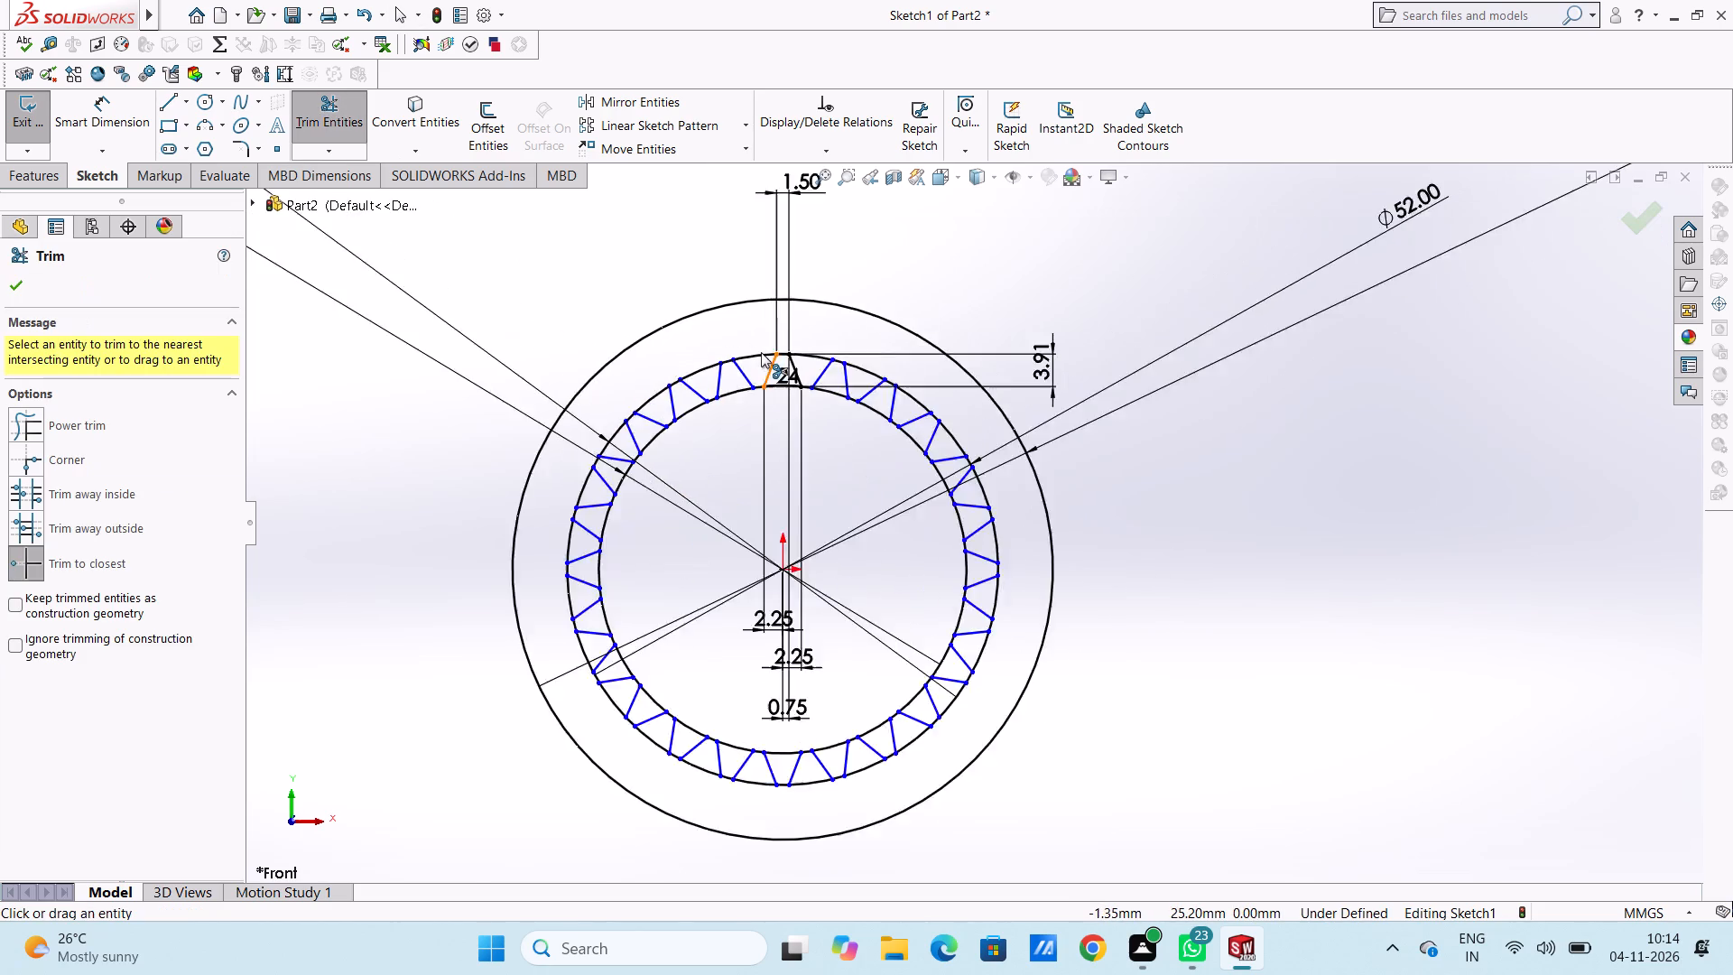
scroll(761, 352, down, 2)
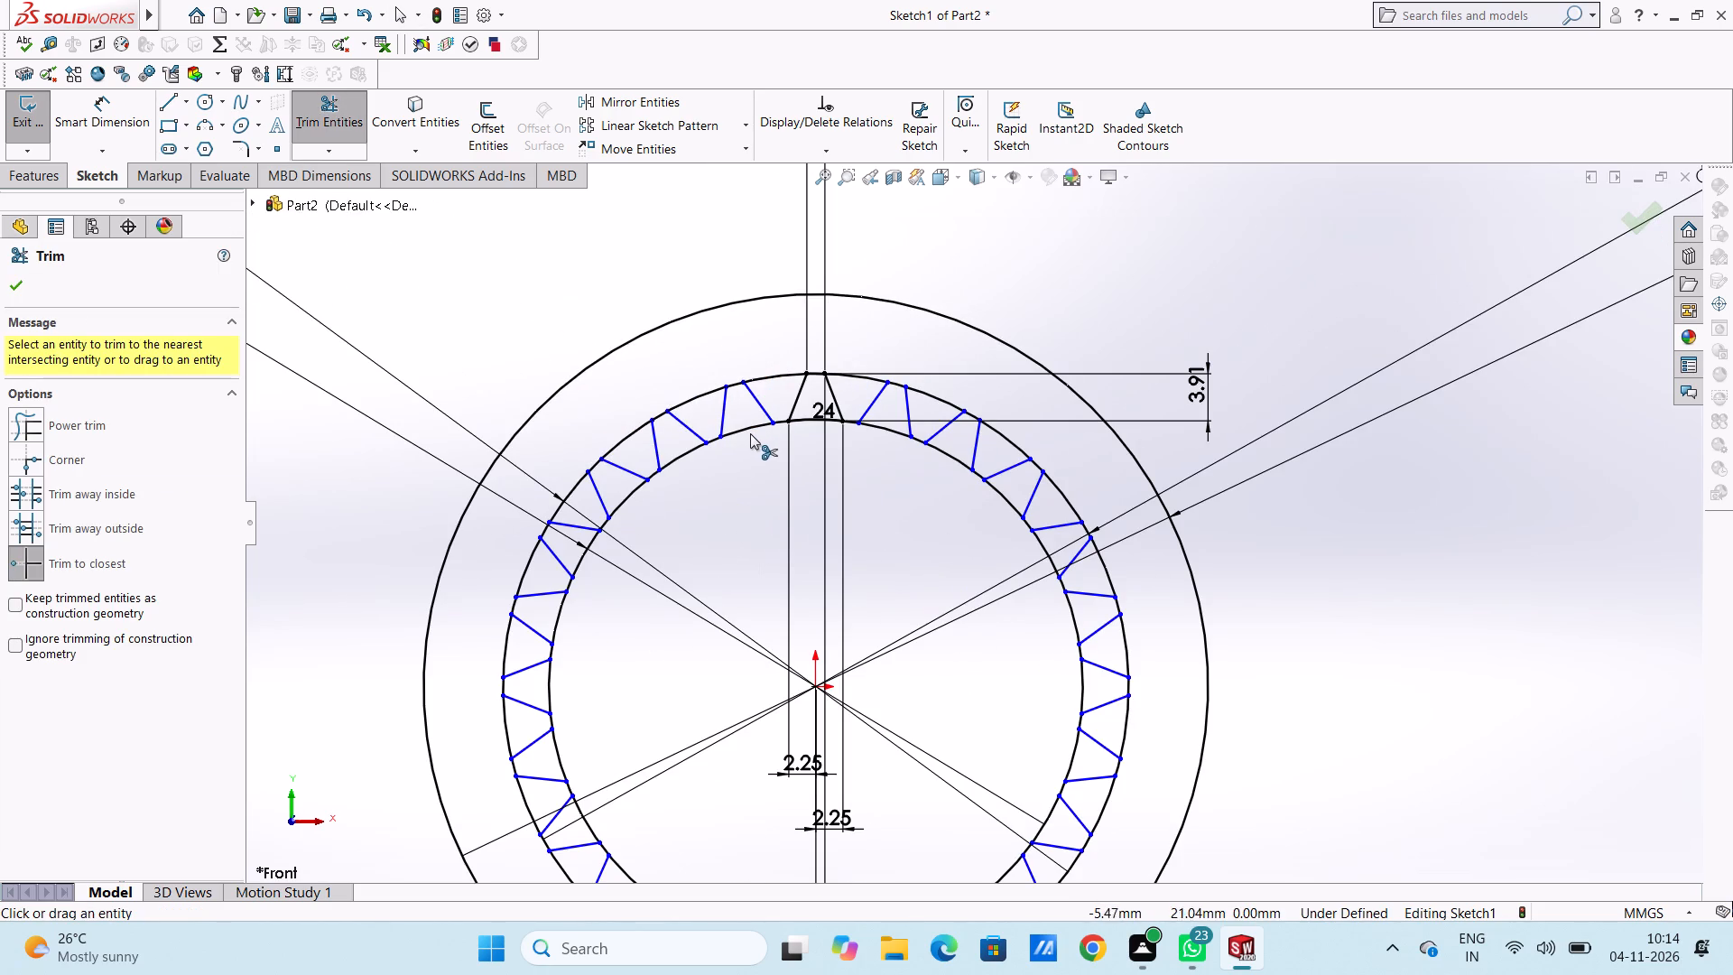
click(748, 429)
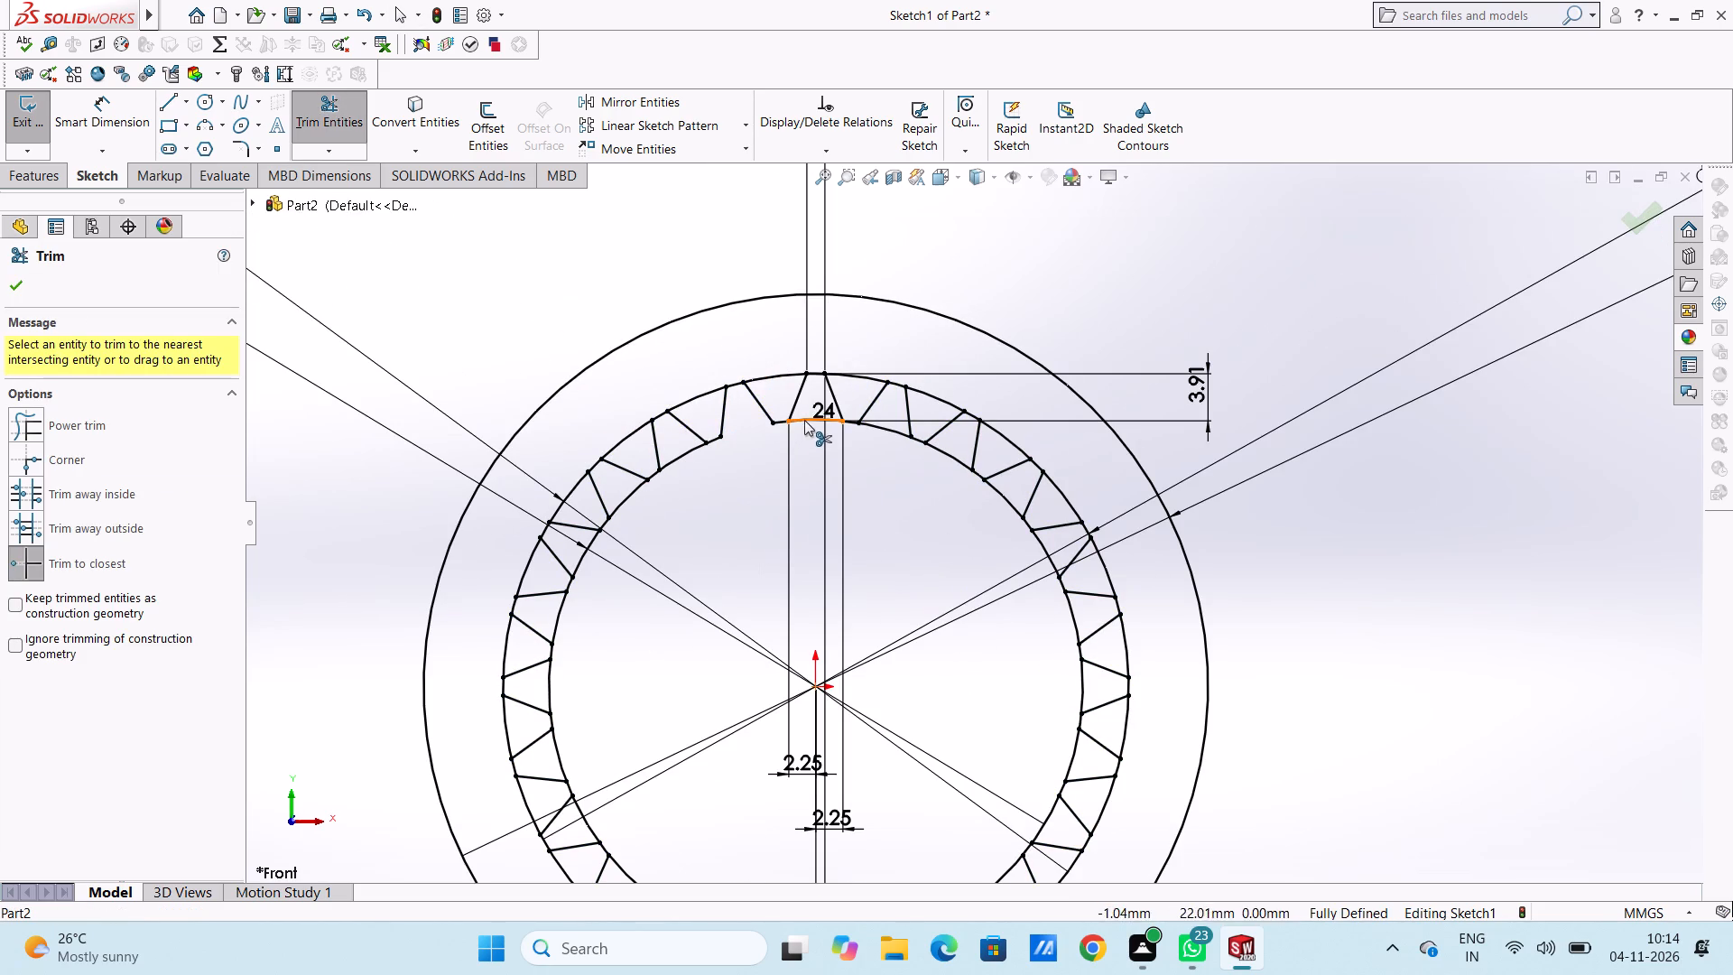
click(804, 419)
click(873, 428)
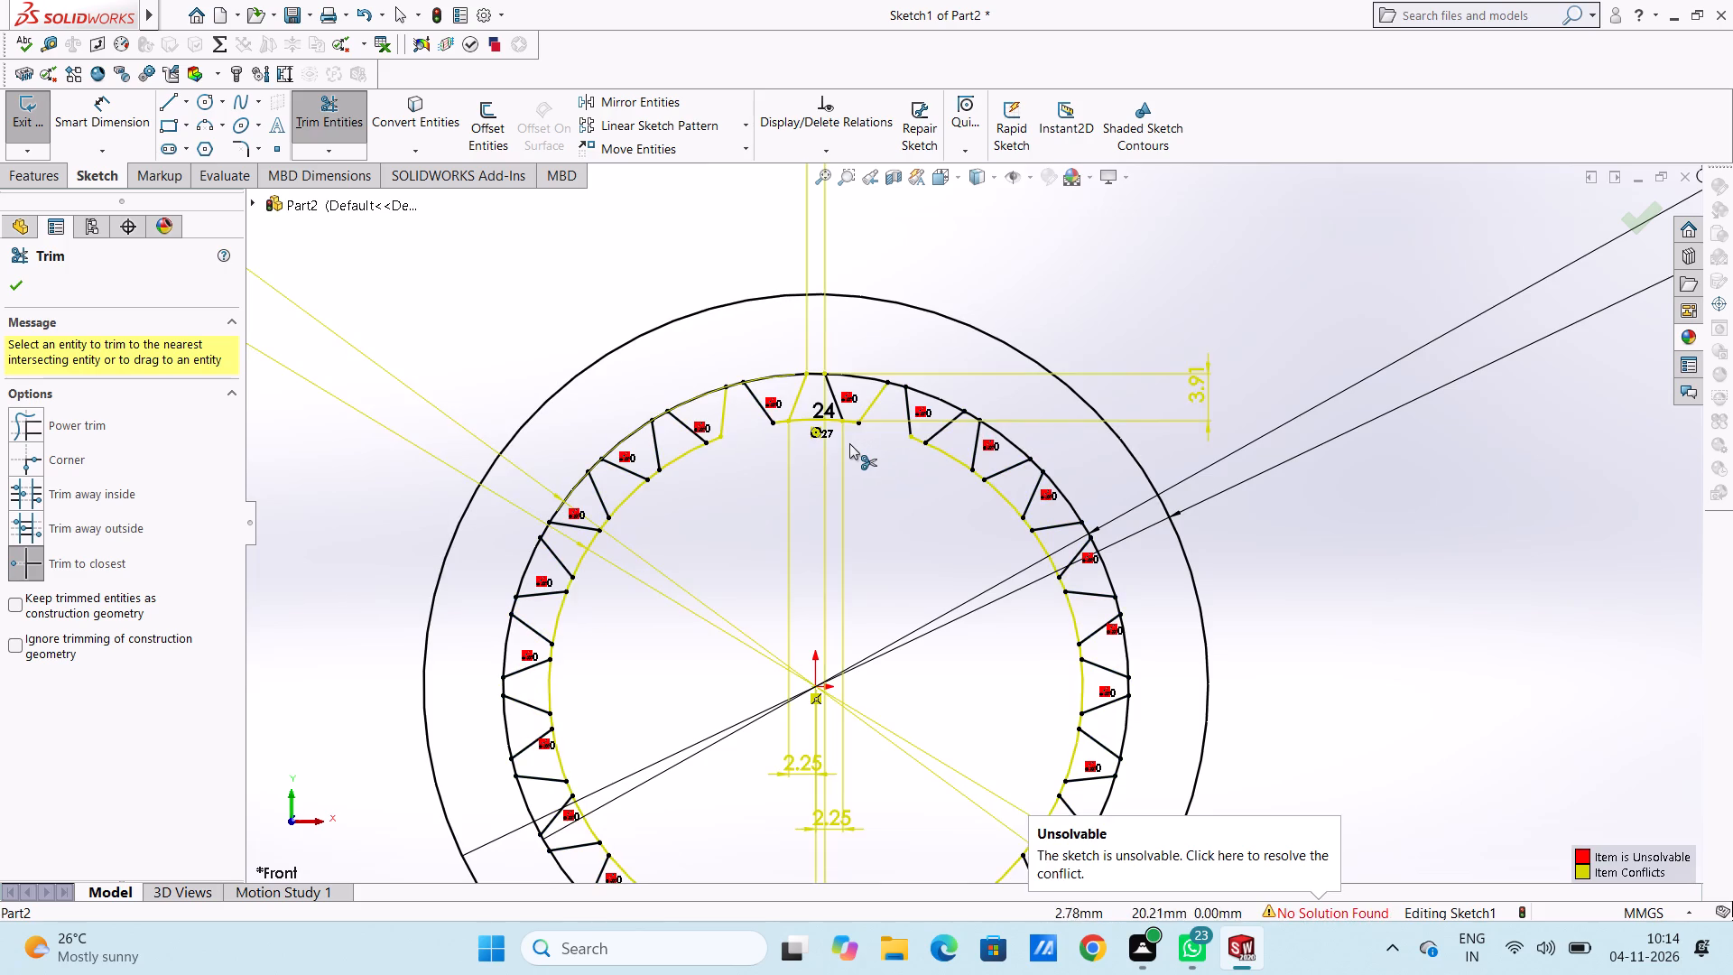
scroll(844, 439, down, 5)
double_click(805, 429)
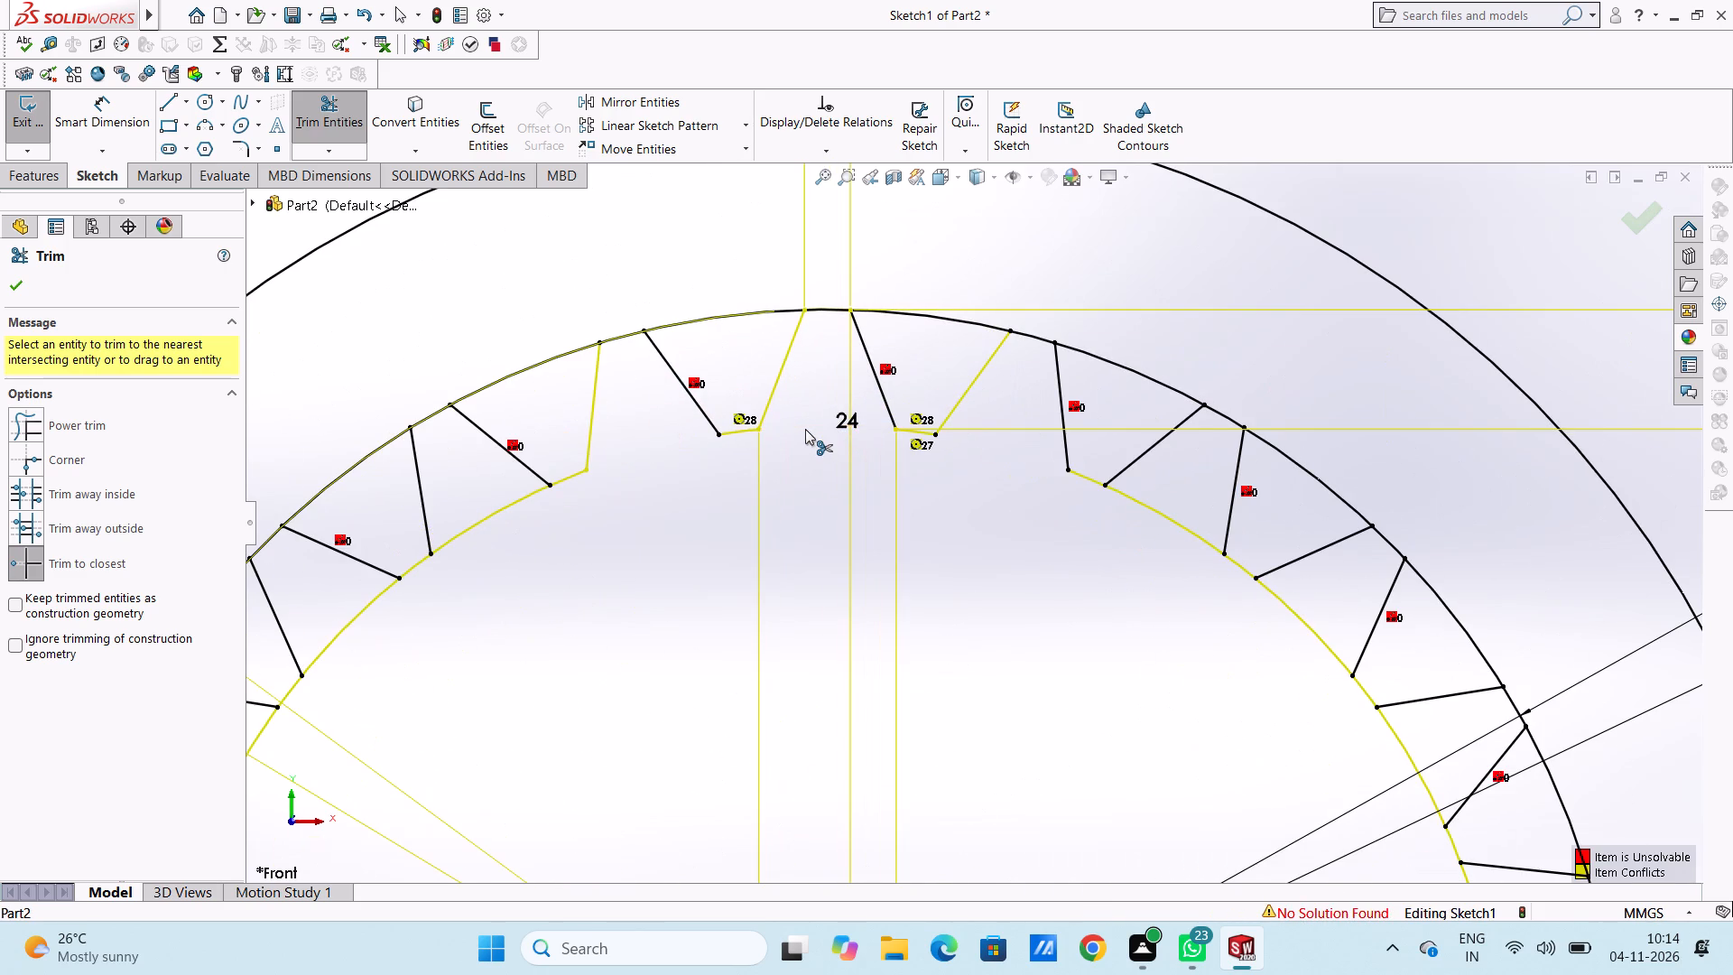
click(805, 429)
click(965, 453)
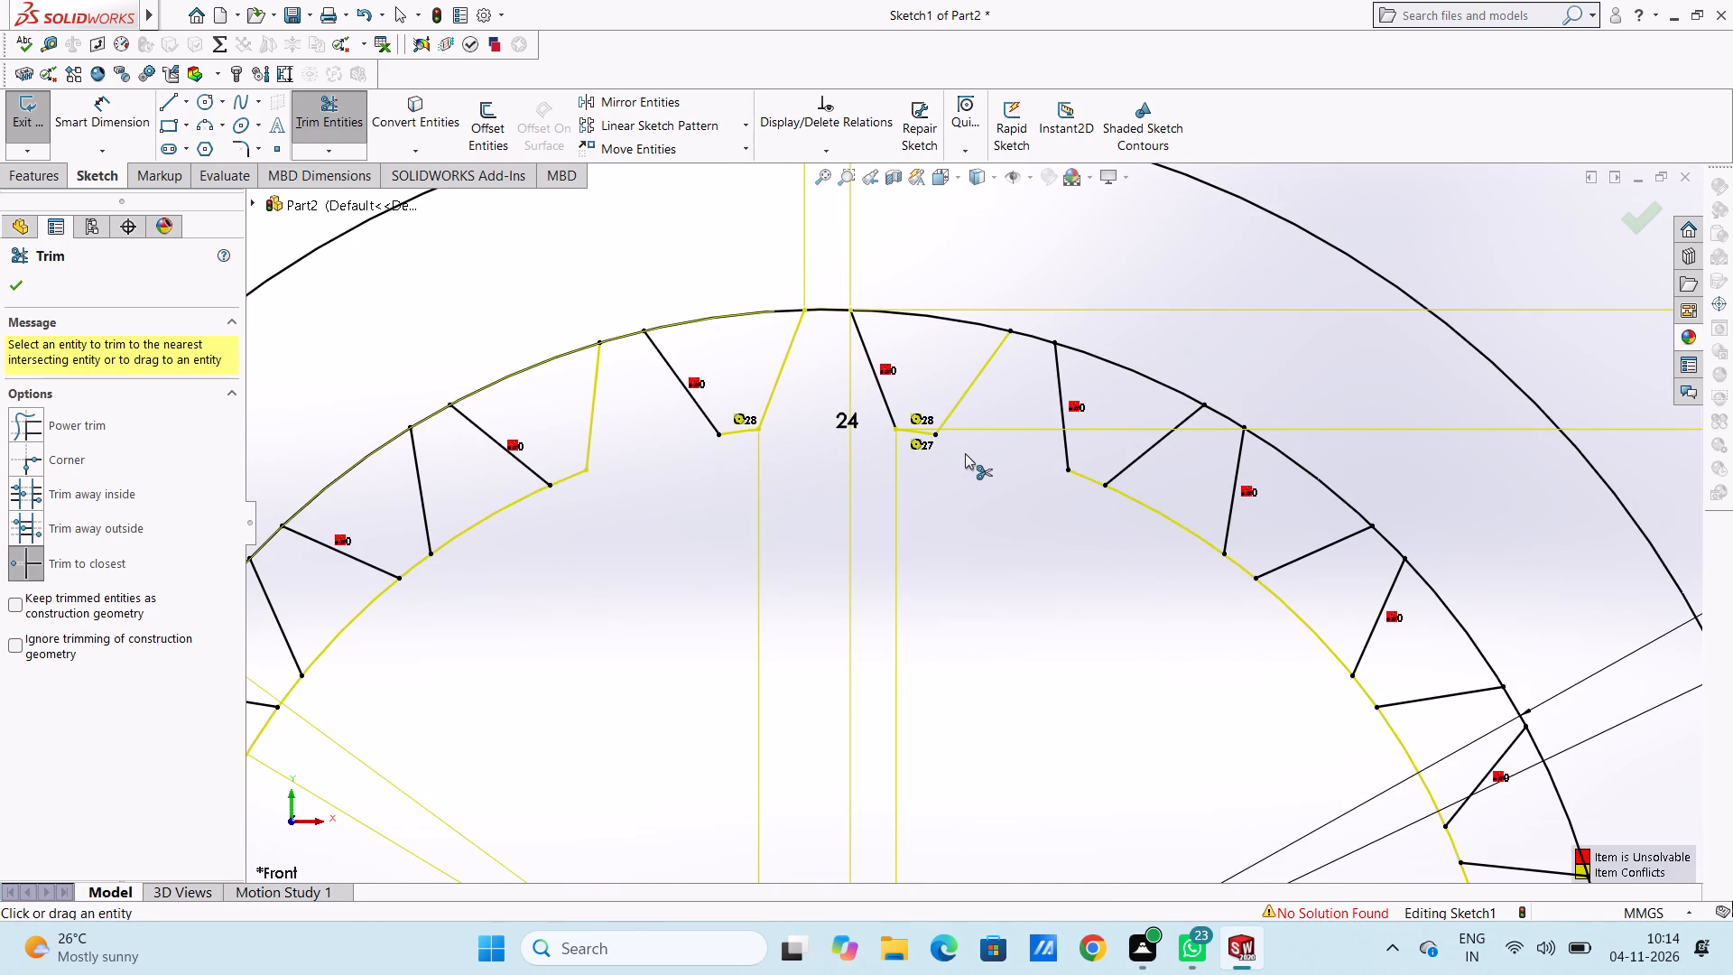
Trim away the 44.38 mm circle's arcs across the bases of the next two teeth on the ring's upper right.
scroll(965, 453, up, 11)
scroll(1012, 652, down, 5)
scroll(935, 376, down, 3)
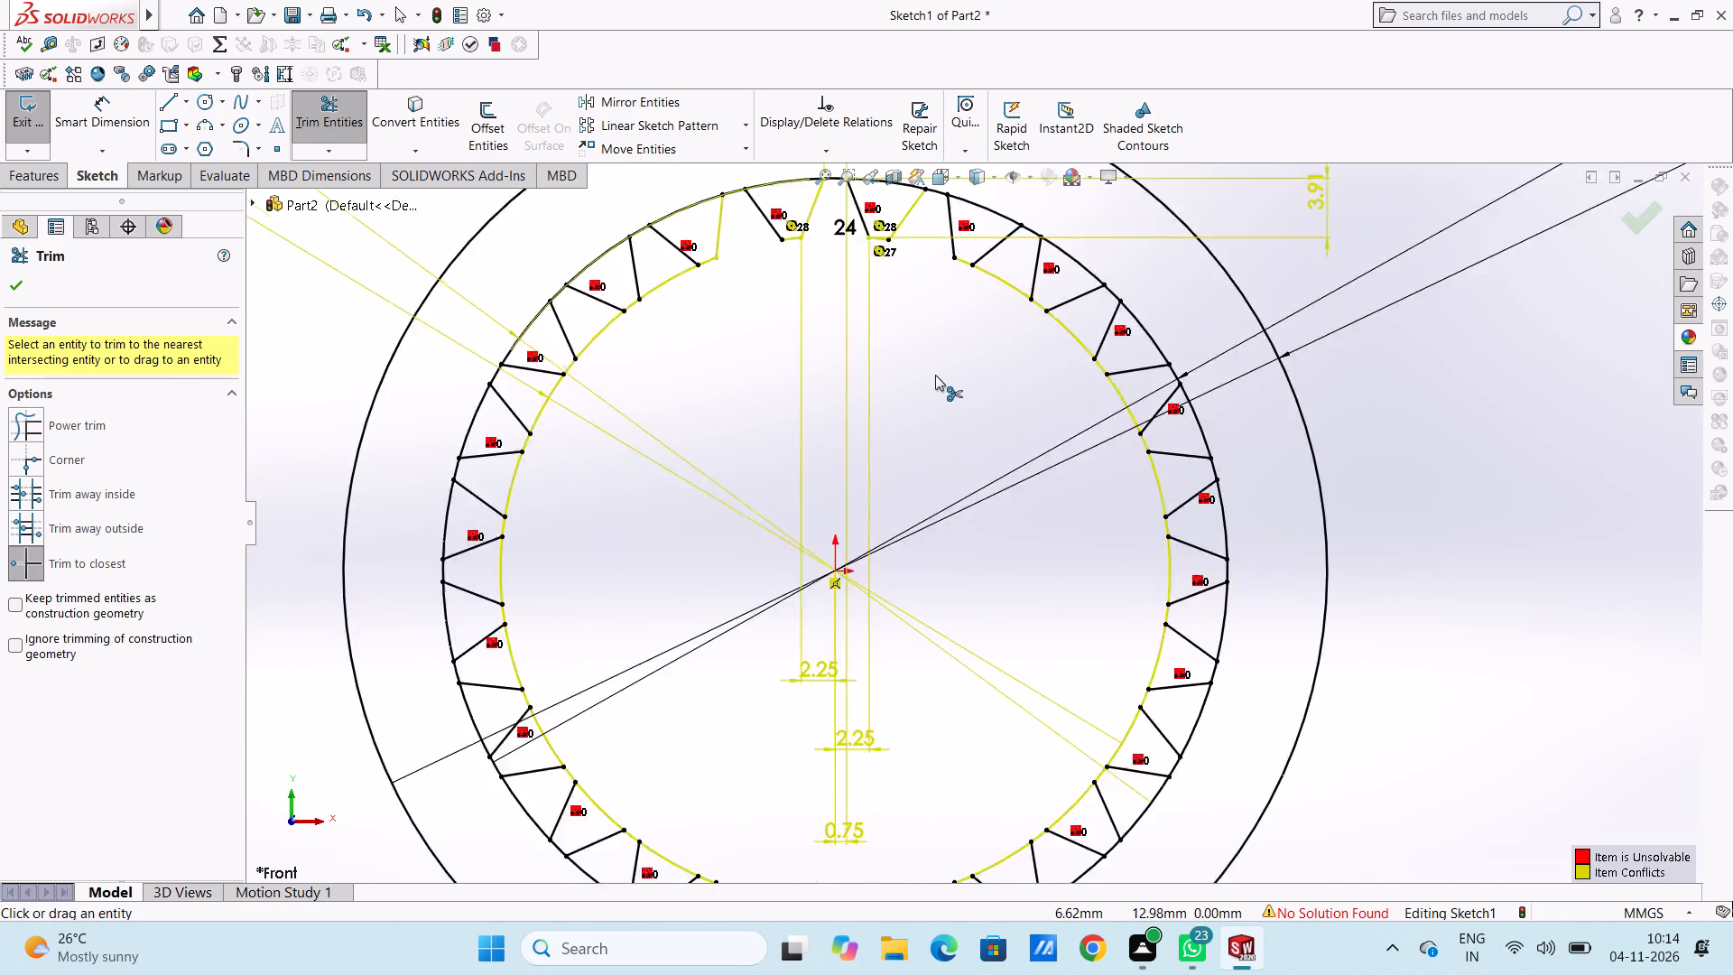
scroll(935, 375, down, 1)
scroll(934, 374, up, 4)
scroll(964, 342, down, 4)
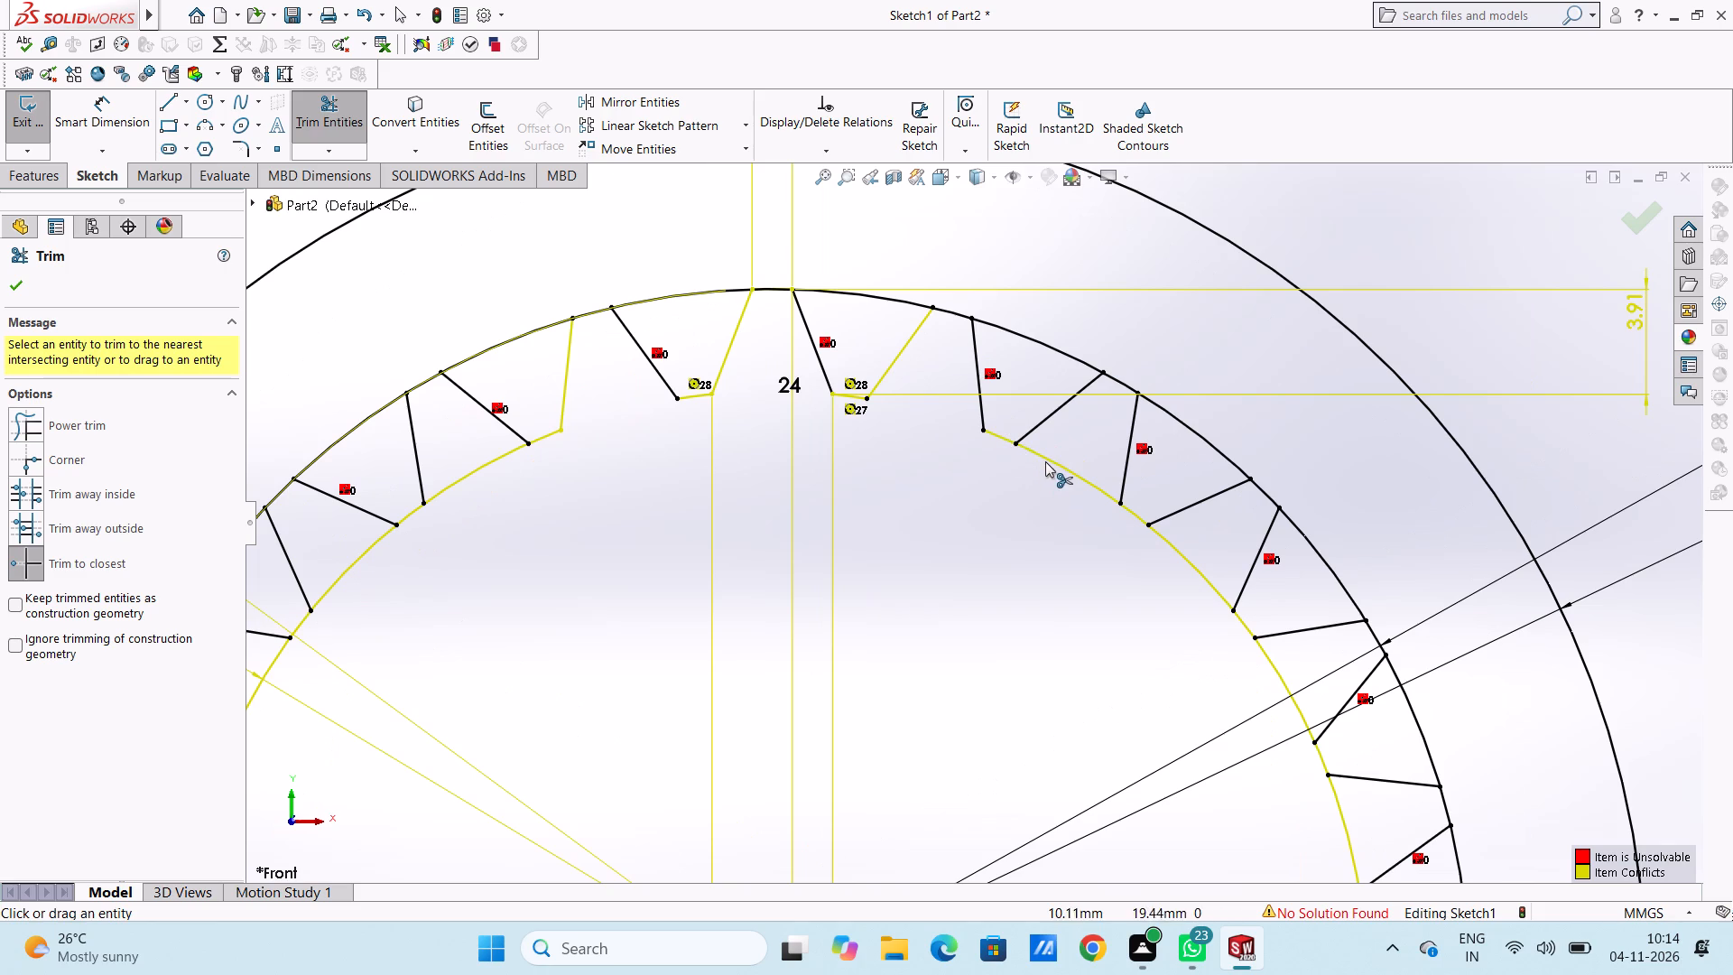
double_click(1048, 456)
click(1175, 544)
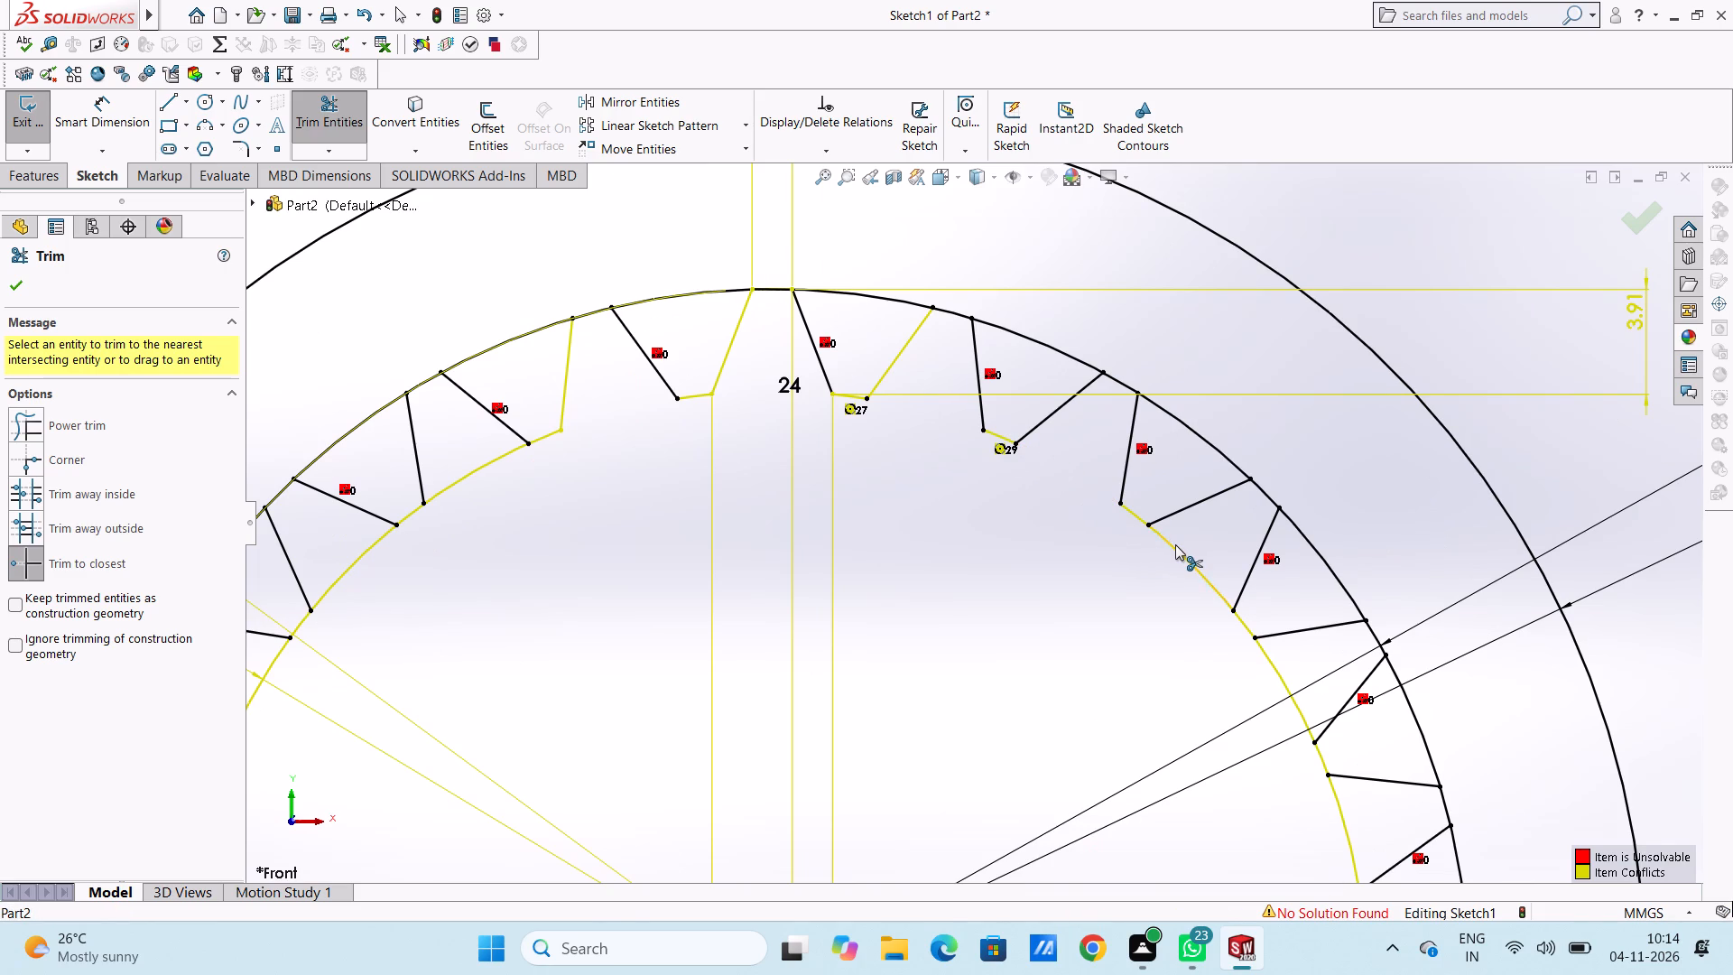
Trim away the 44.38 mm circle's arcs across the bases of three consecutive teeth on the ring's upper left.
scroll(1170, 549, up, 5)
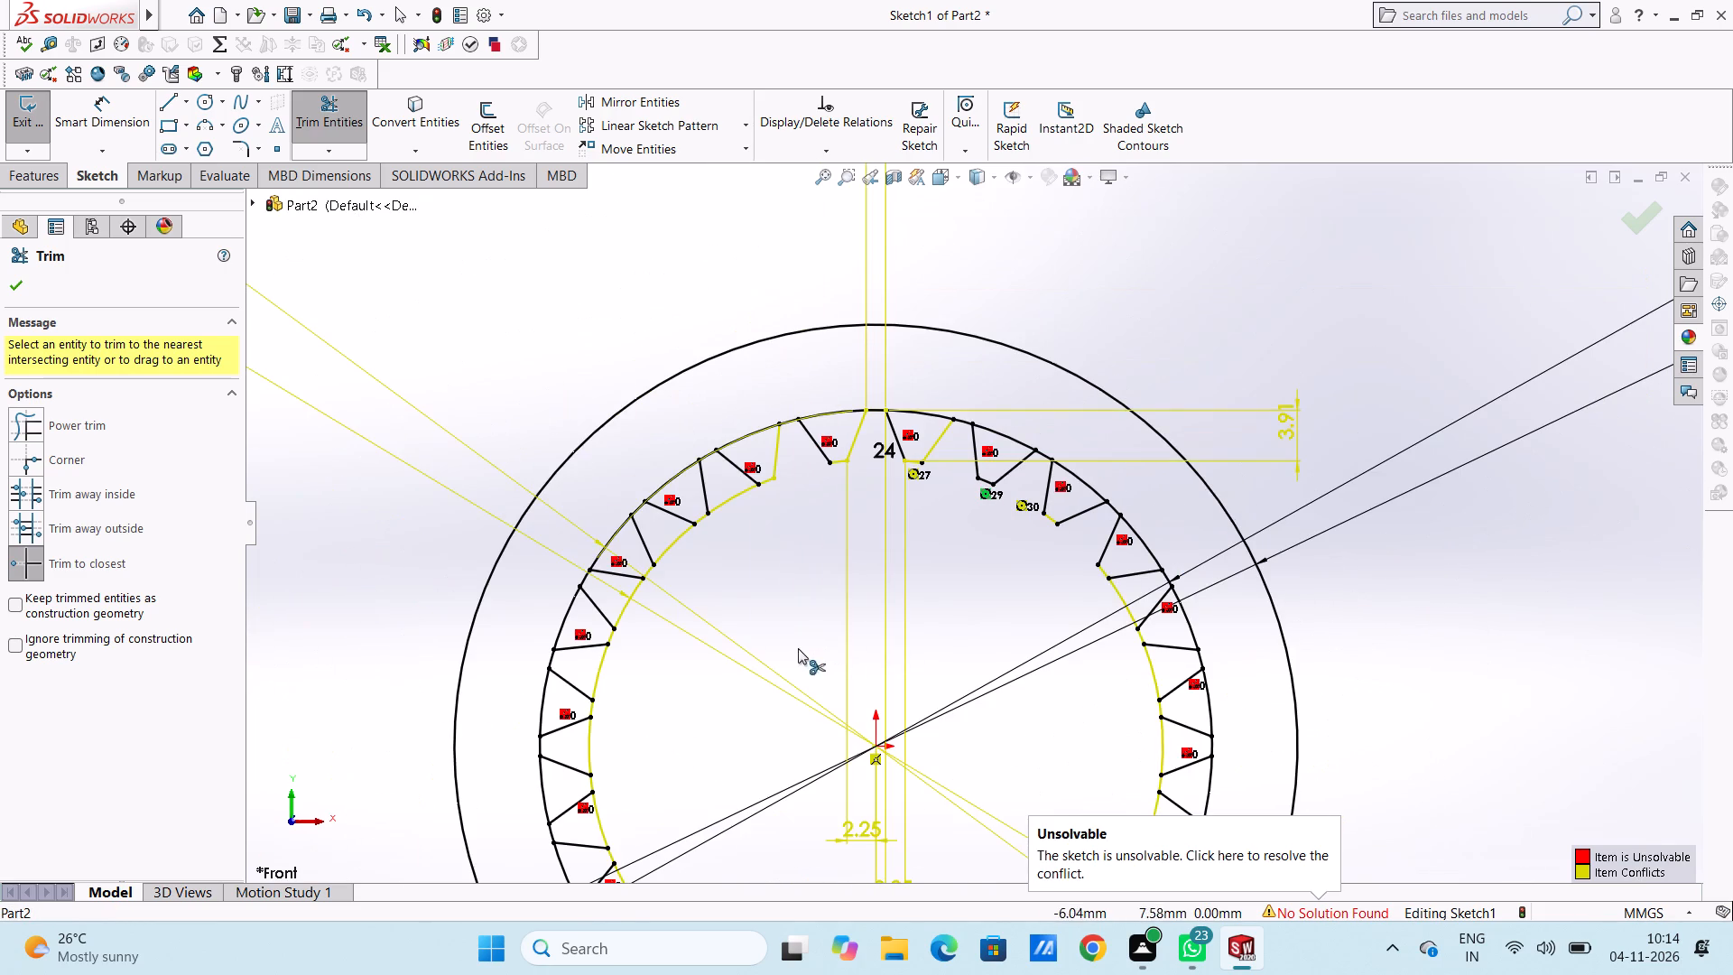
scroll(770, 531, down, 5)
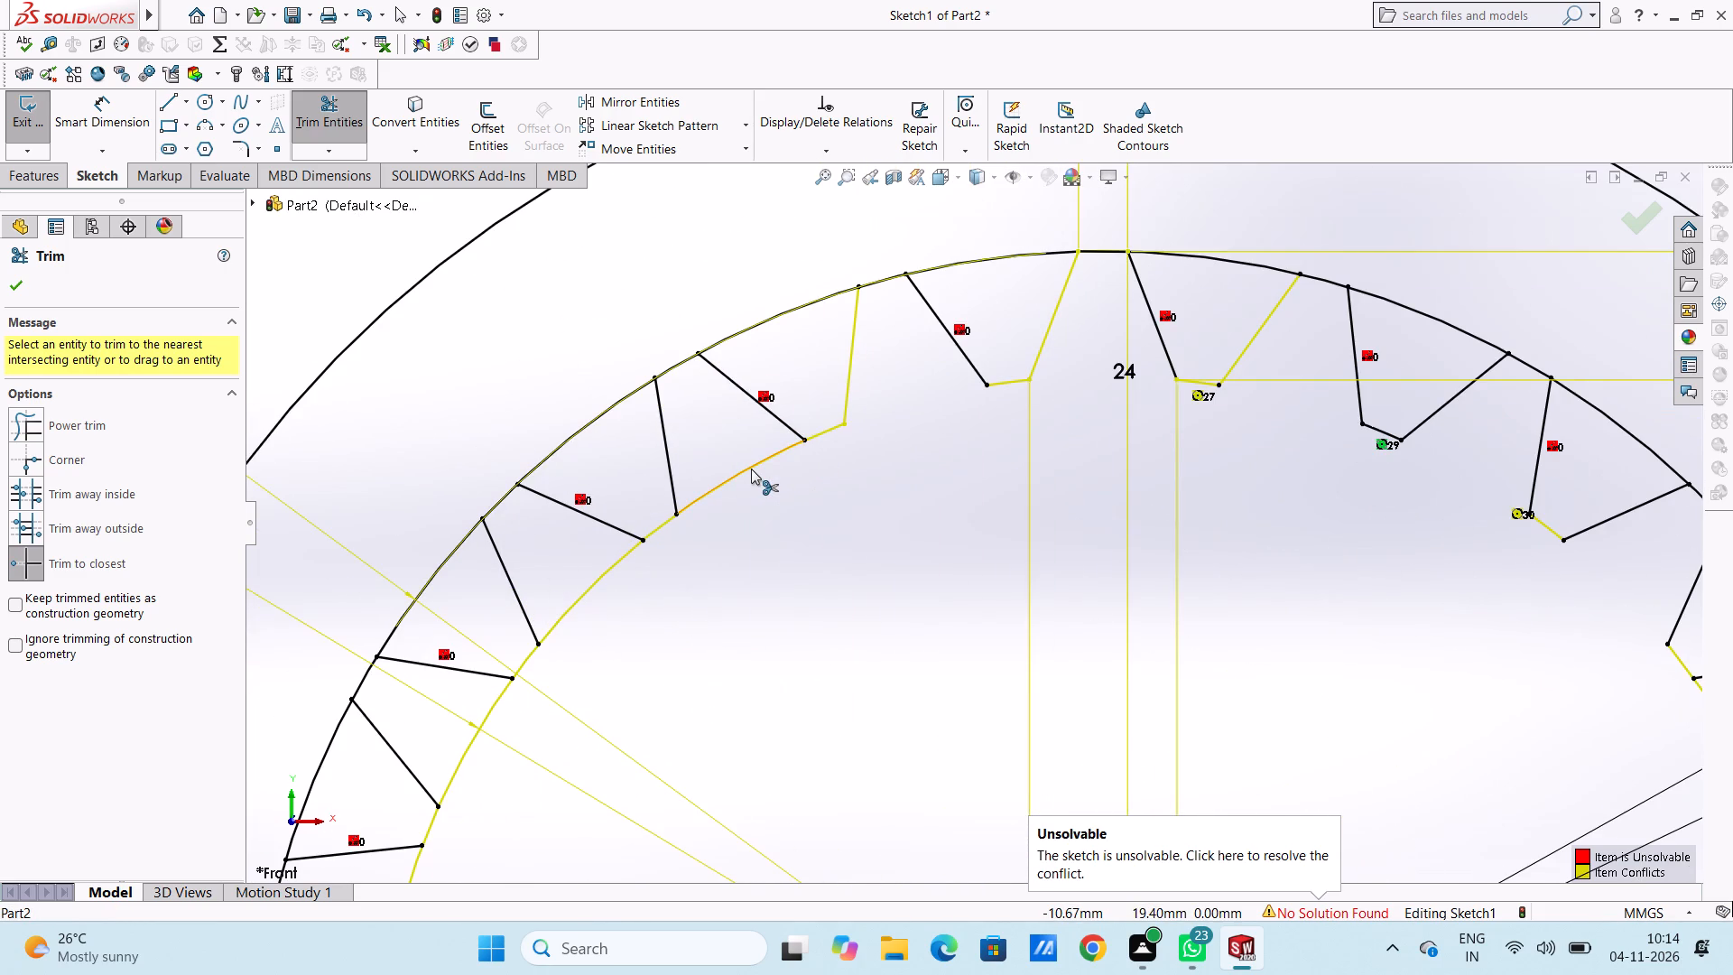
click(751, 469)
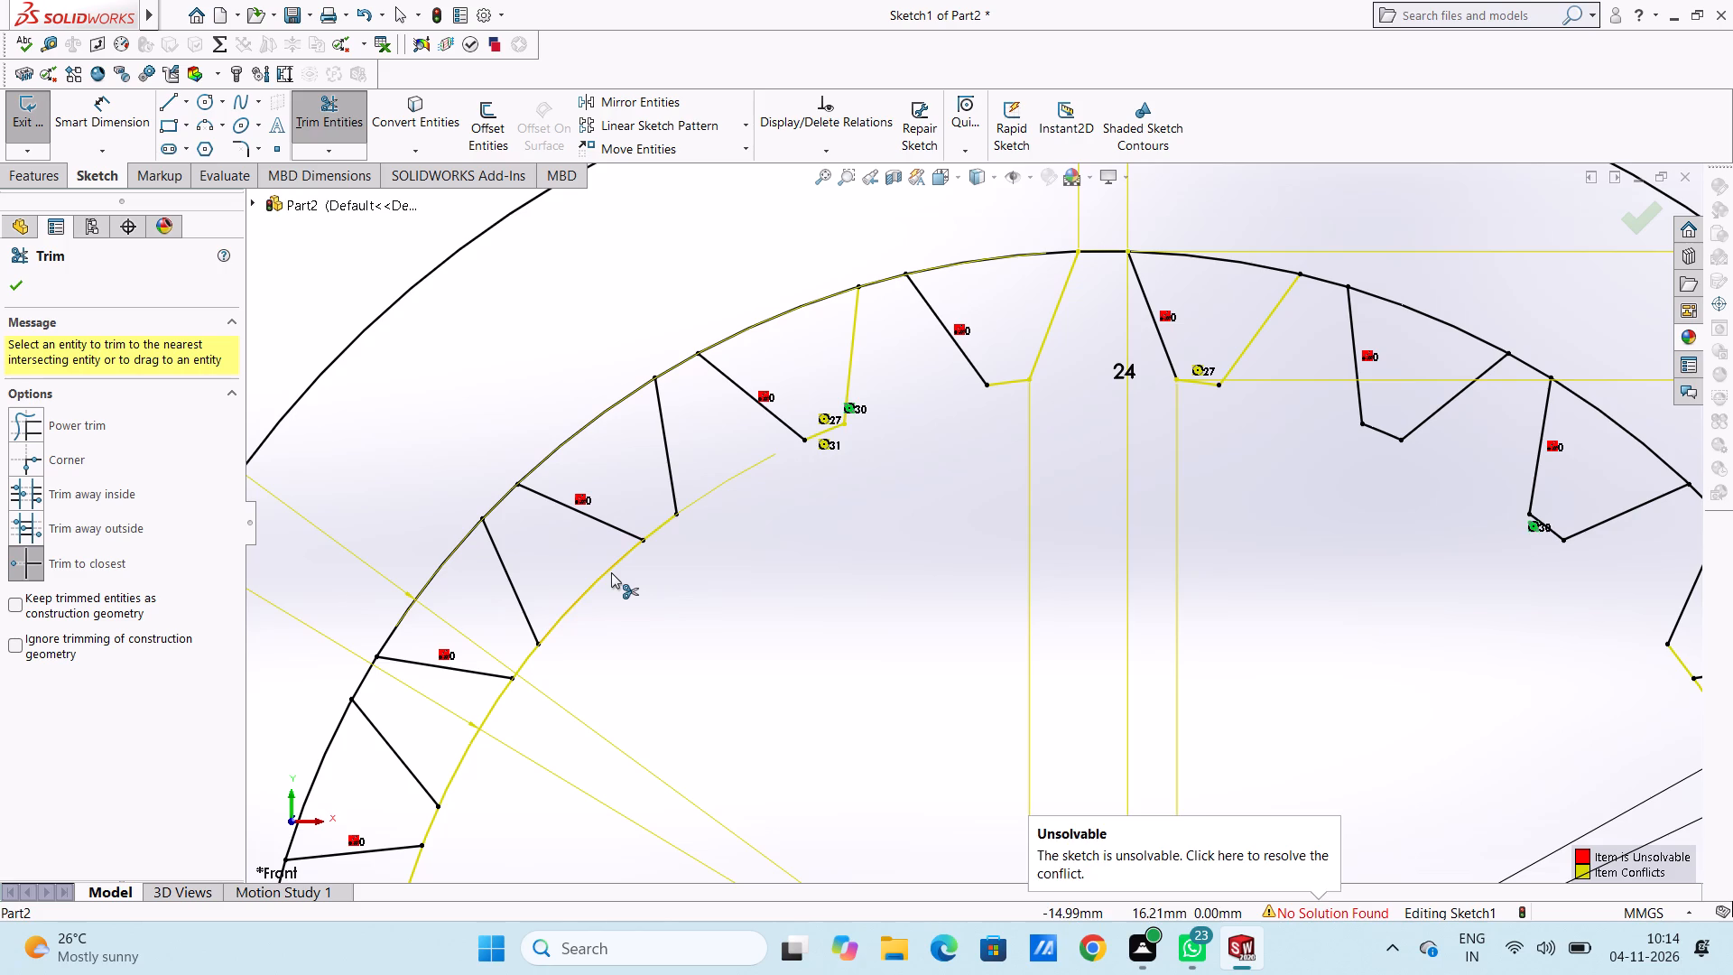
triple_click(611, 572)
click(610, 572)
triple_click(726, 475)
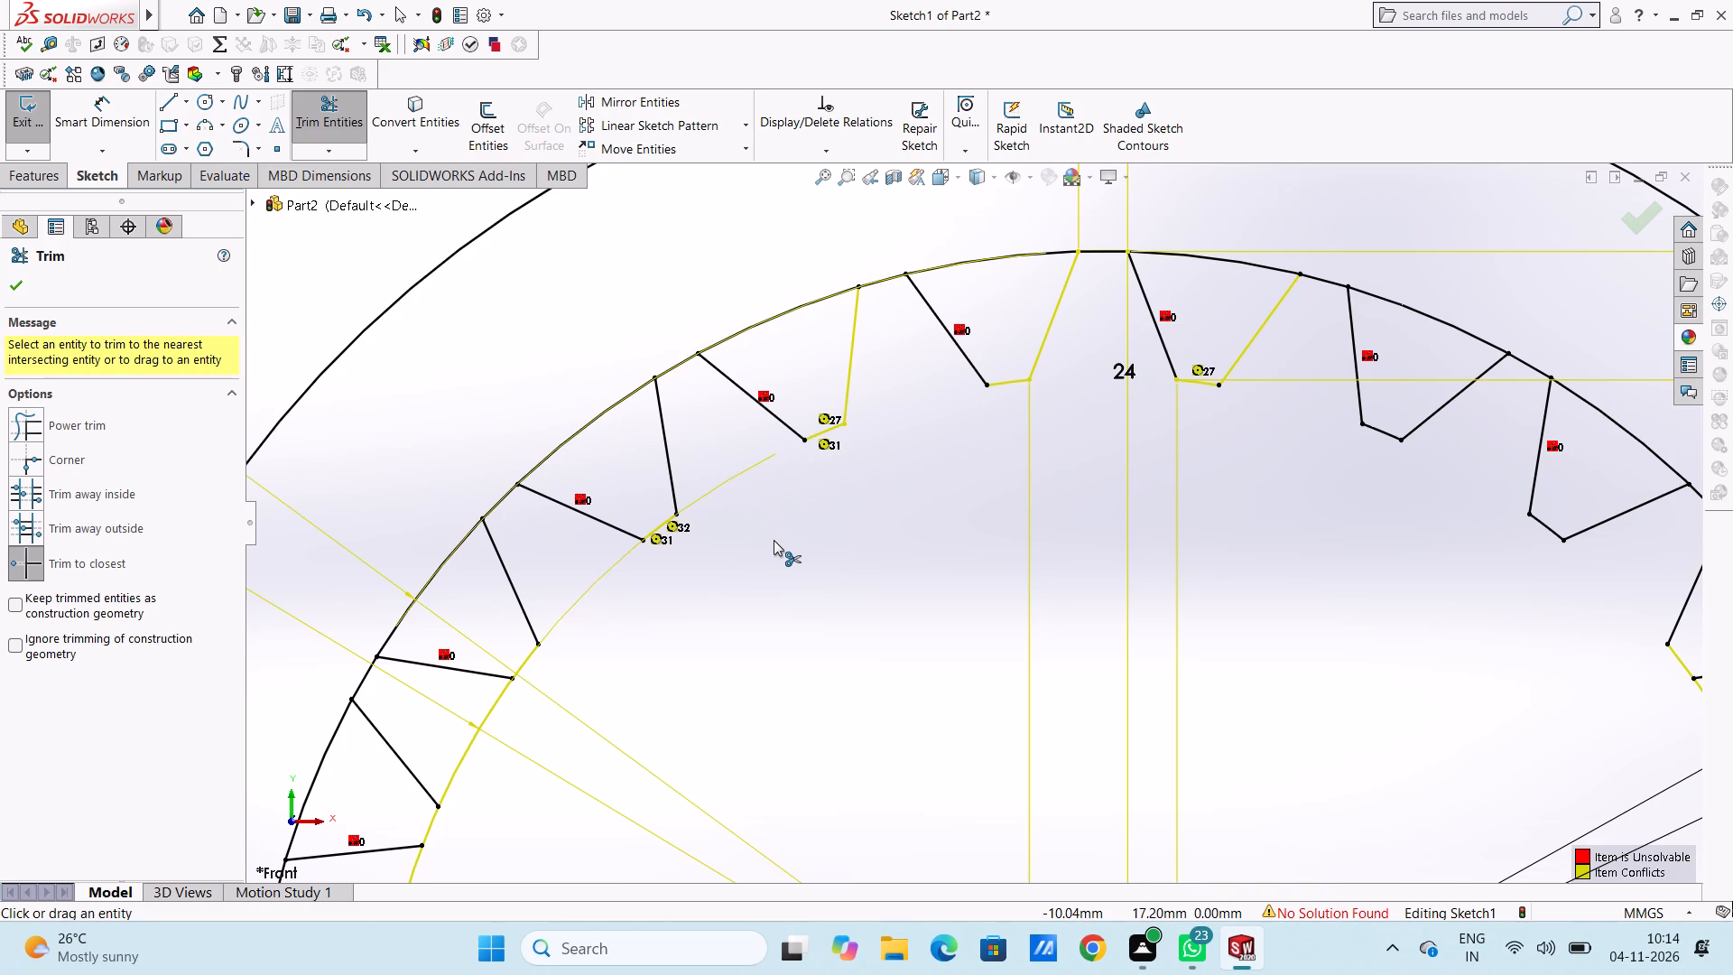
scroll(774, 540, up, 4)
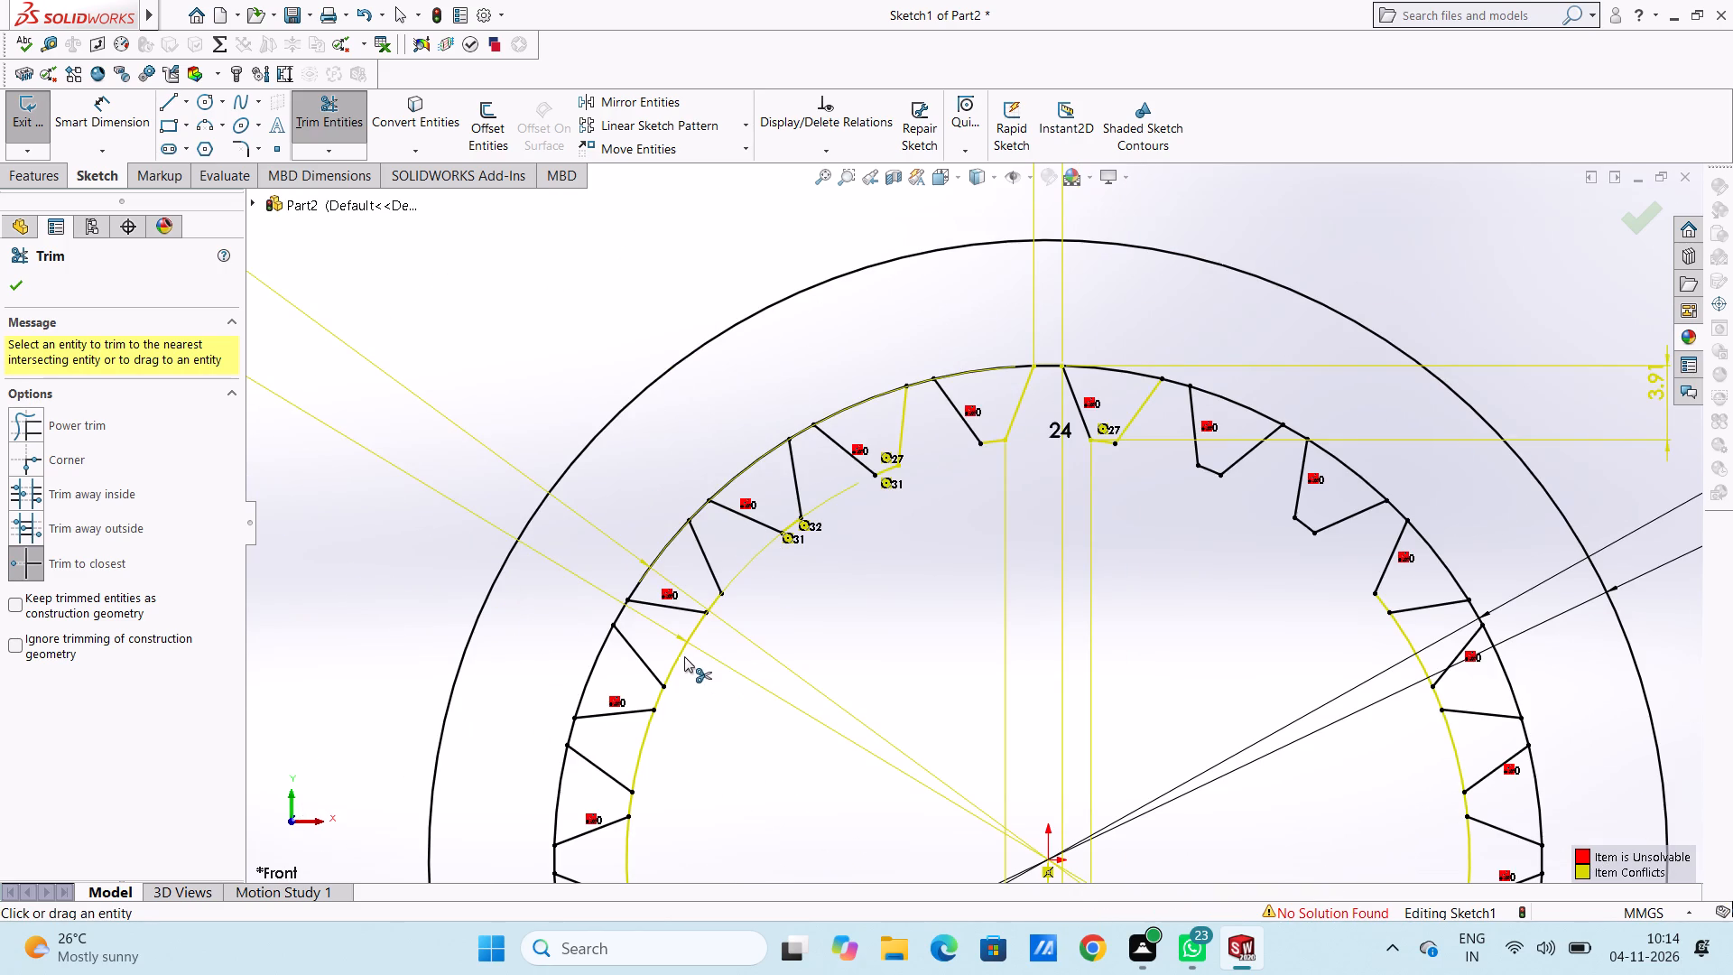
triple_click(683, 652)
click(681, 649)
scroll(990, 660, up, 4)
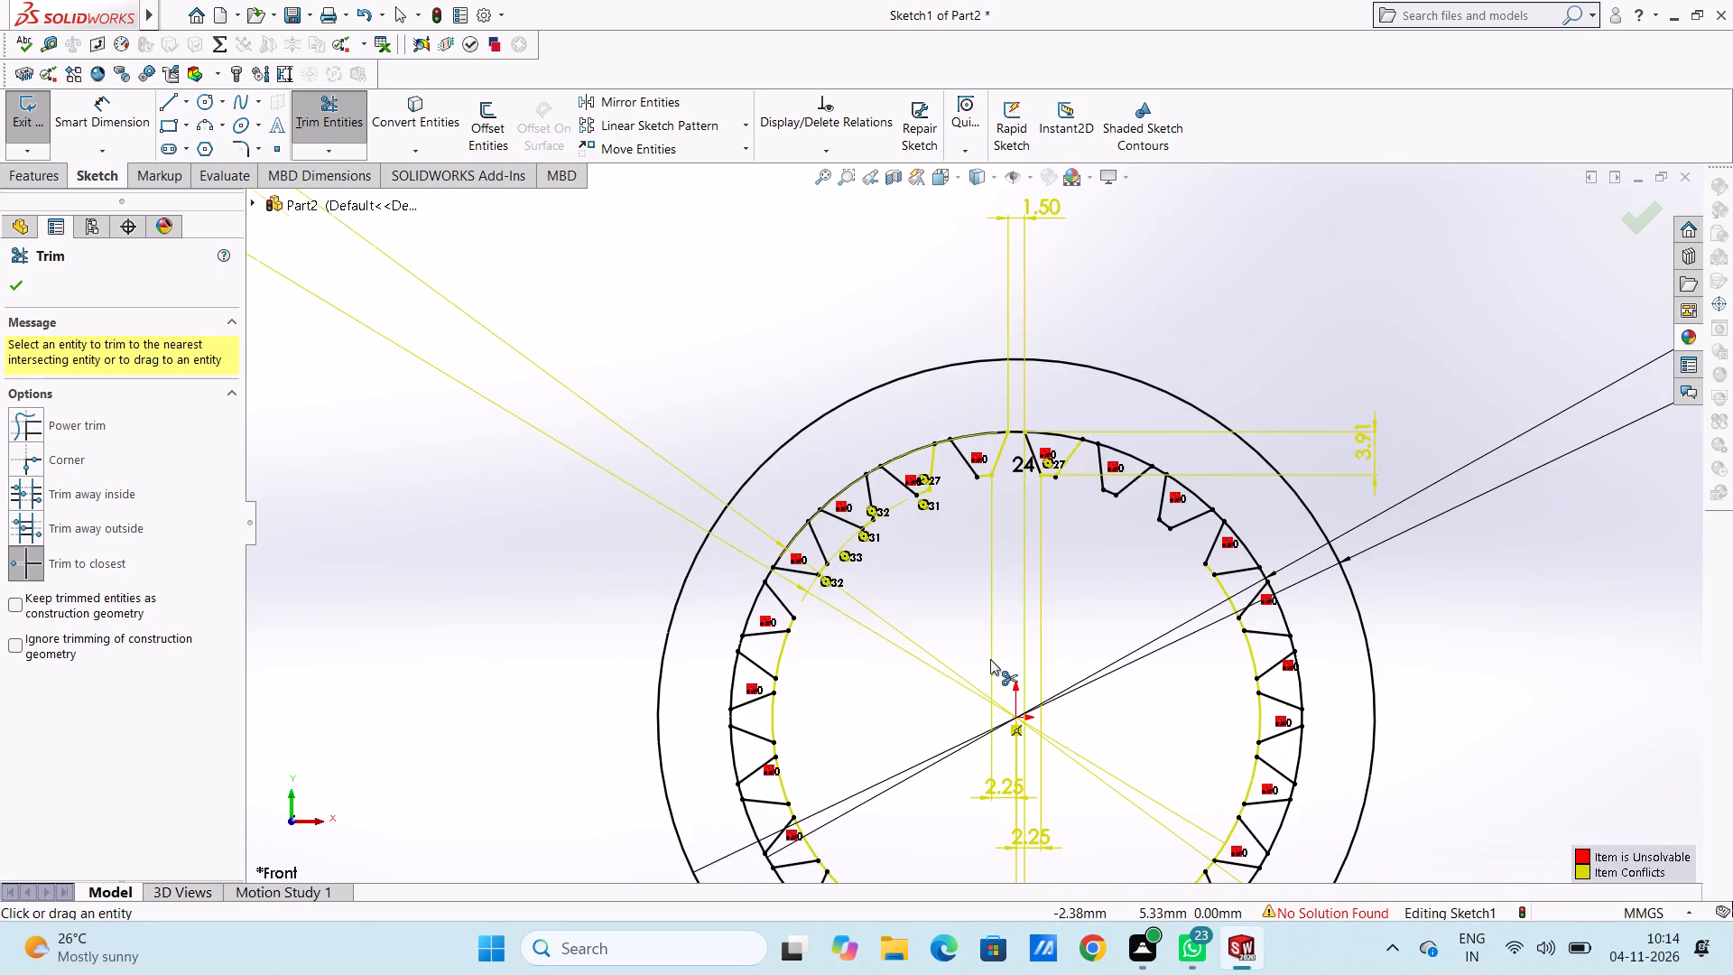
Trim away the 44.38 mm circle's arc across the base of the ring's leftmost tooth, level with the origin.
scroll(990, 659, up, 2)
scroll(969, 666, down, 4)
scroll(747, 627, down, 1)
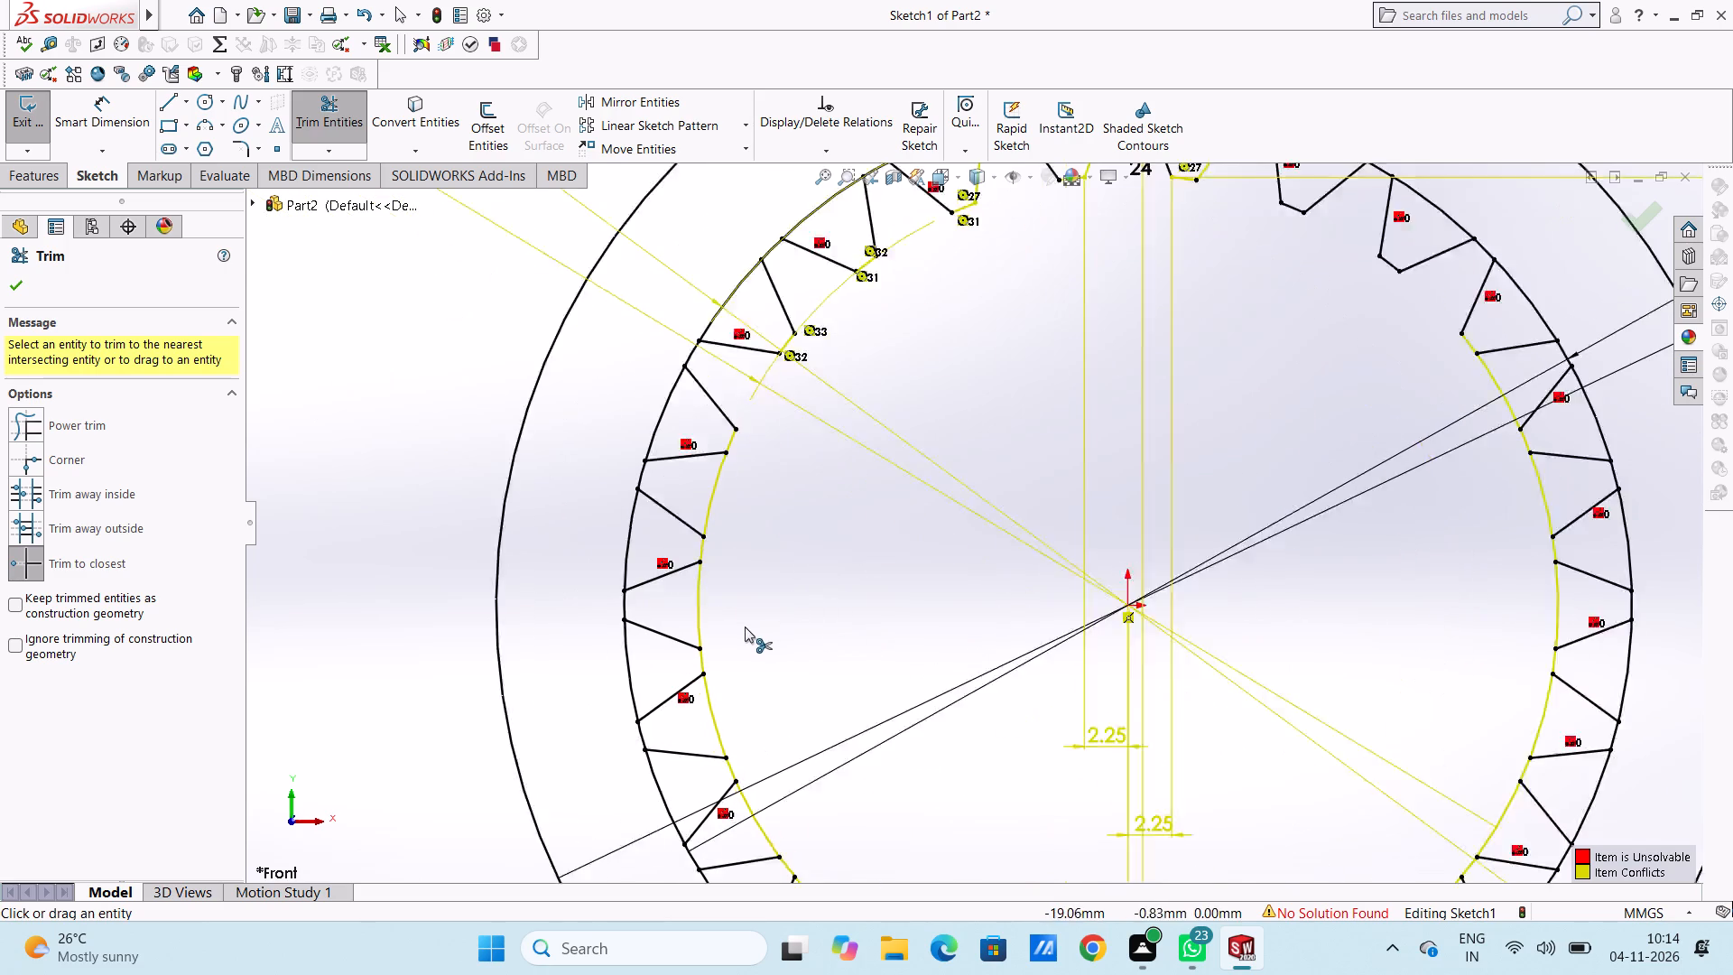
scroll(745, 627, down, 1)
triple_click(698, 596)
click(698, 596)
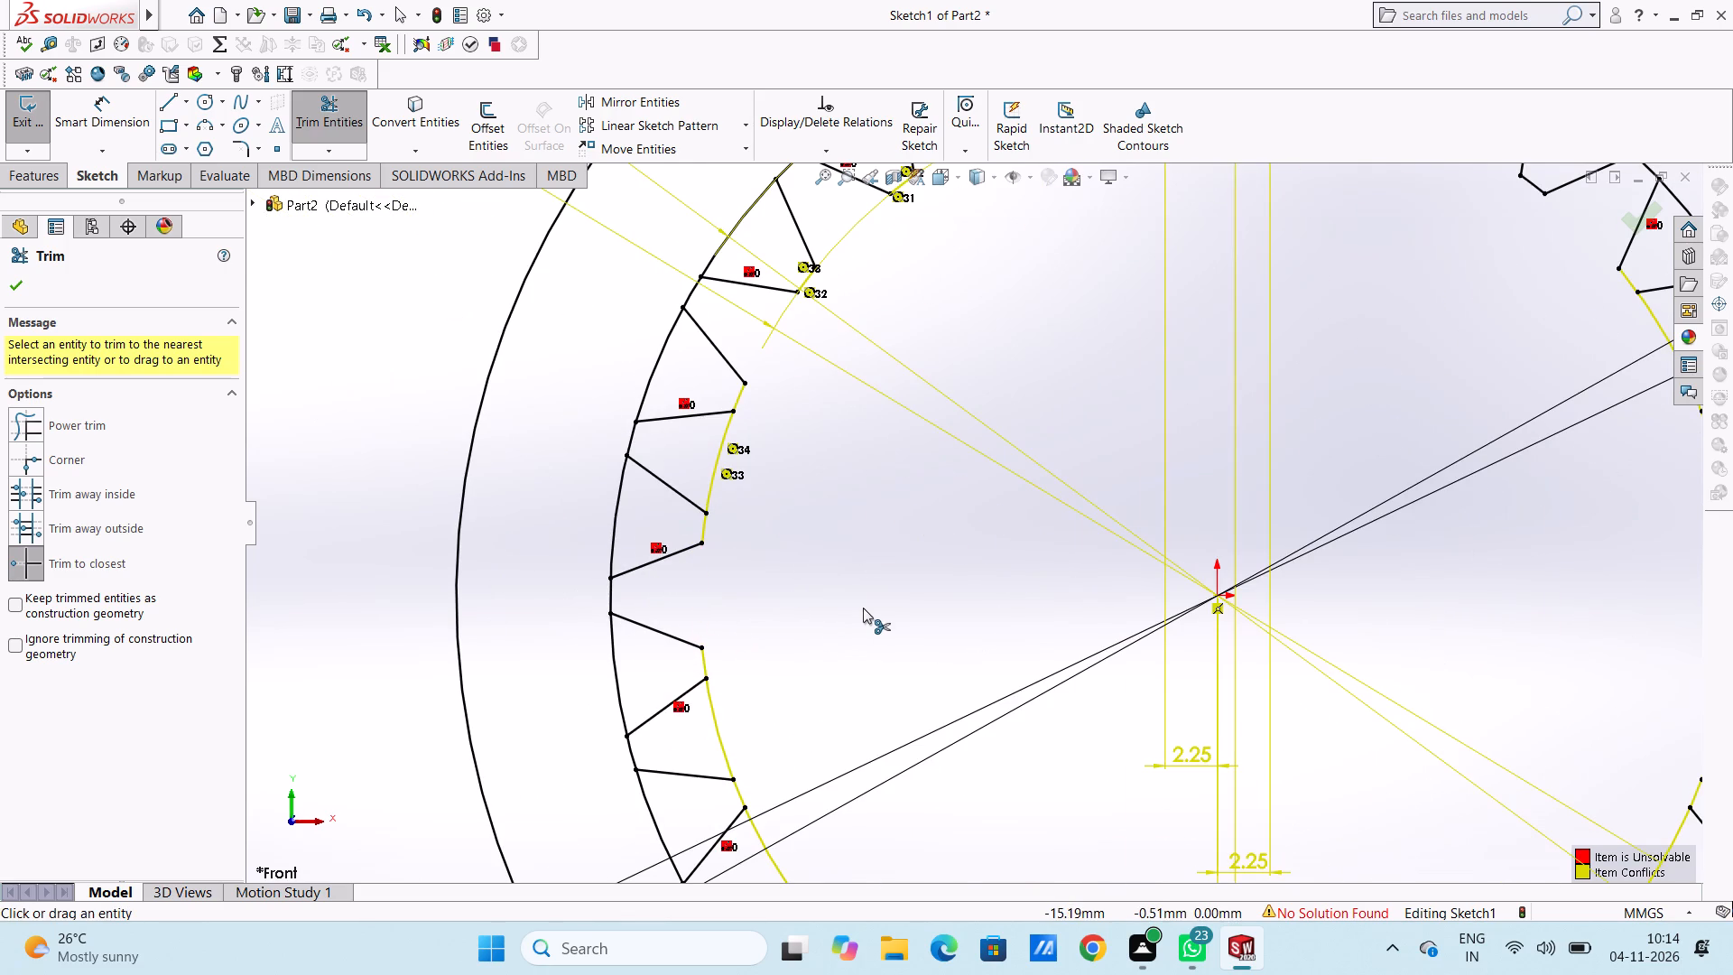
Trim away the 44.38 mm circle's arcs across the bases of the five consecutive teeth around the ring's lower left.
scroll(863, 608, up, 5)
scroll(910, 692, down, 2)
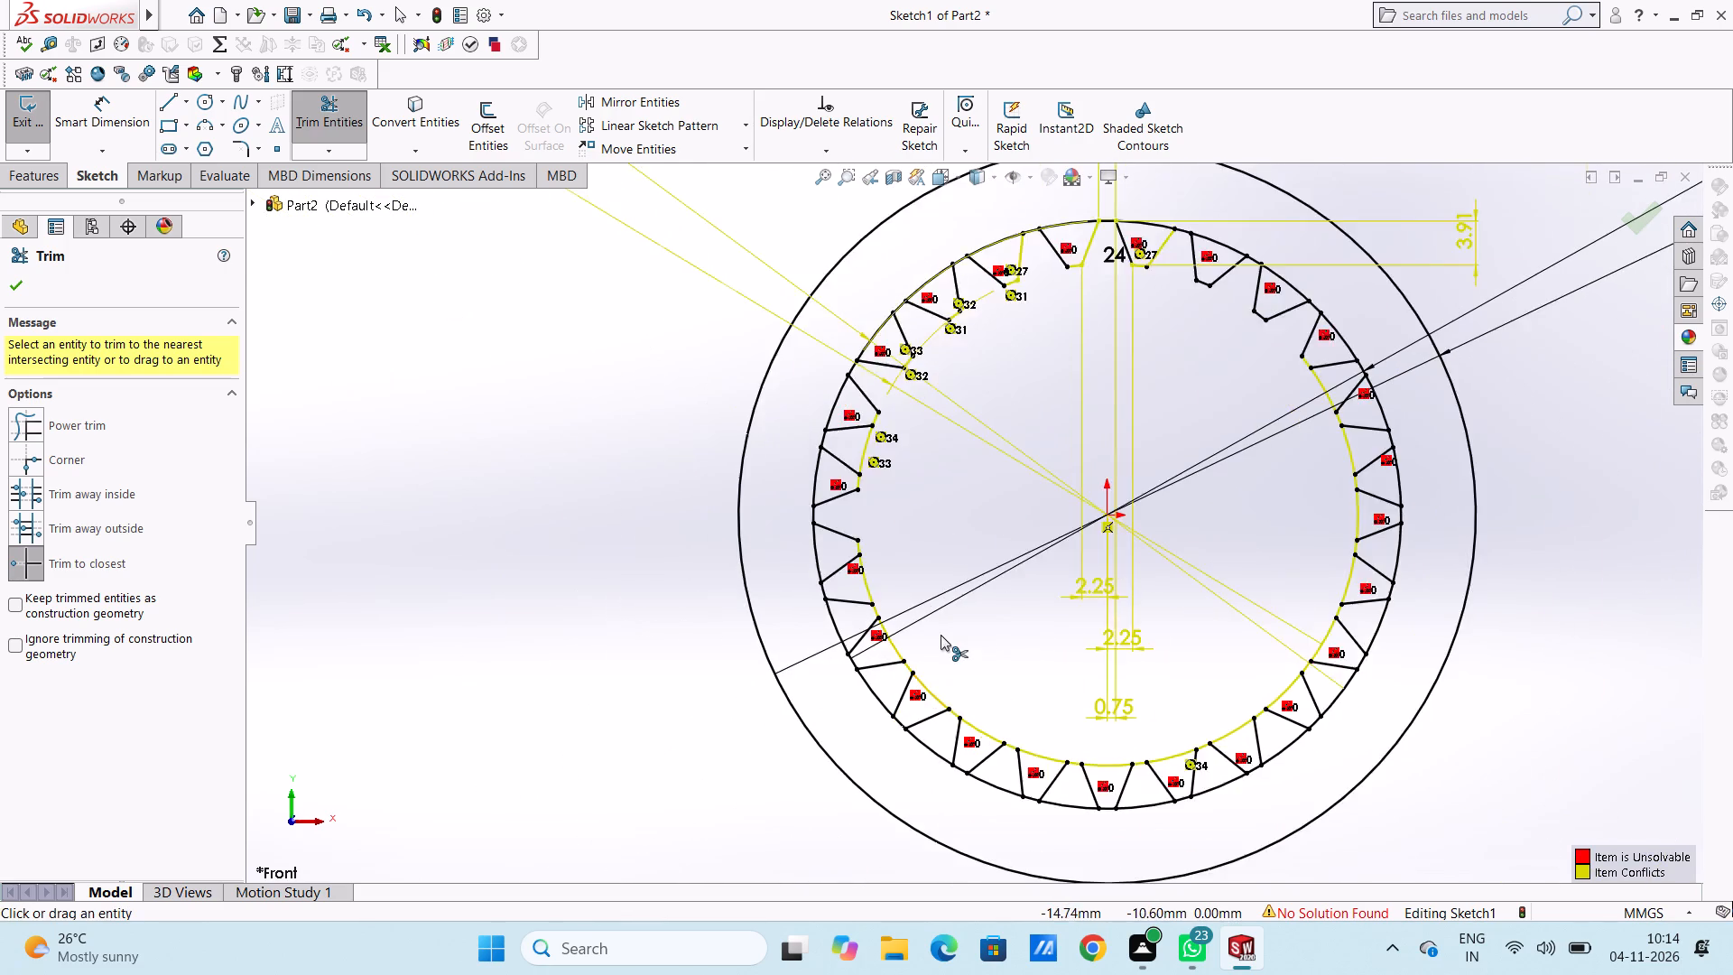
scroll(941, 635, down, 2)
triple_click(817, 518)
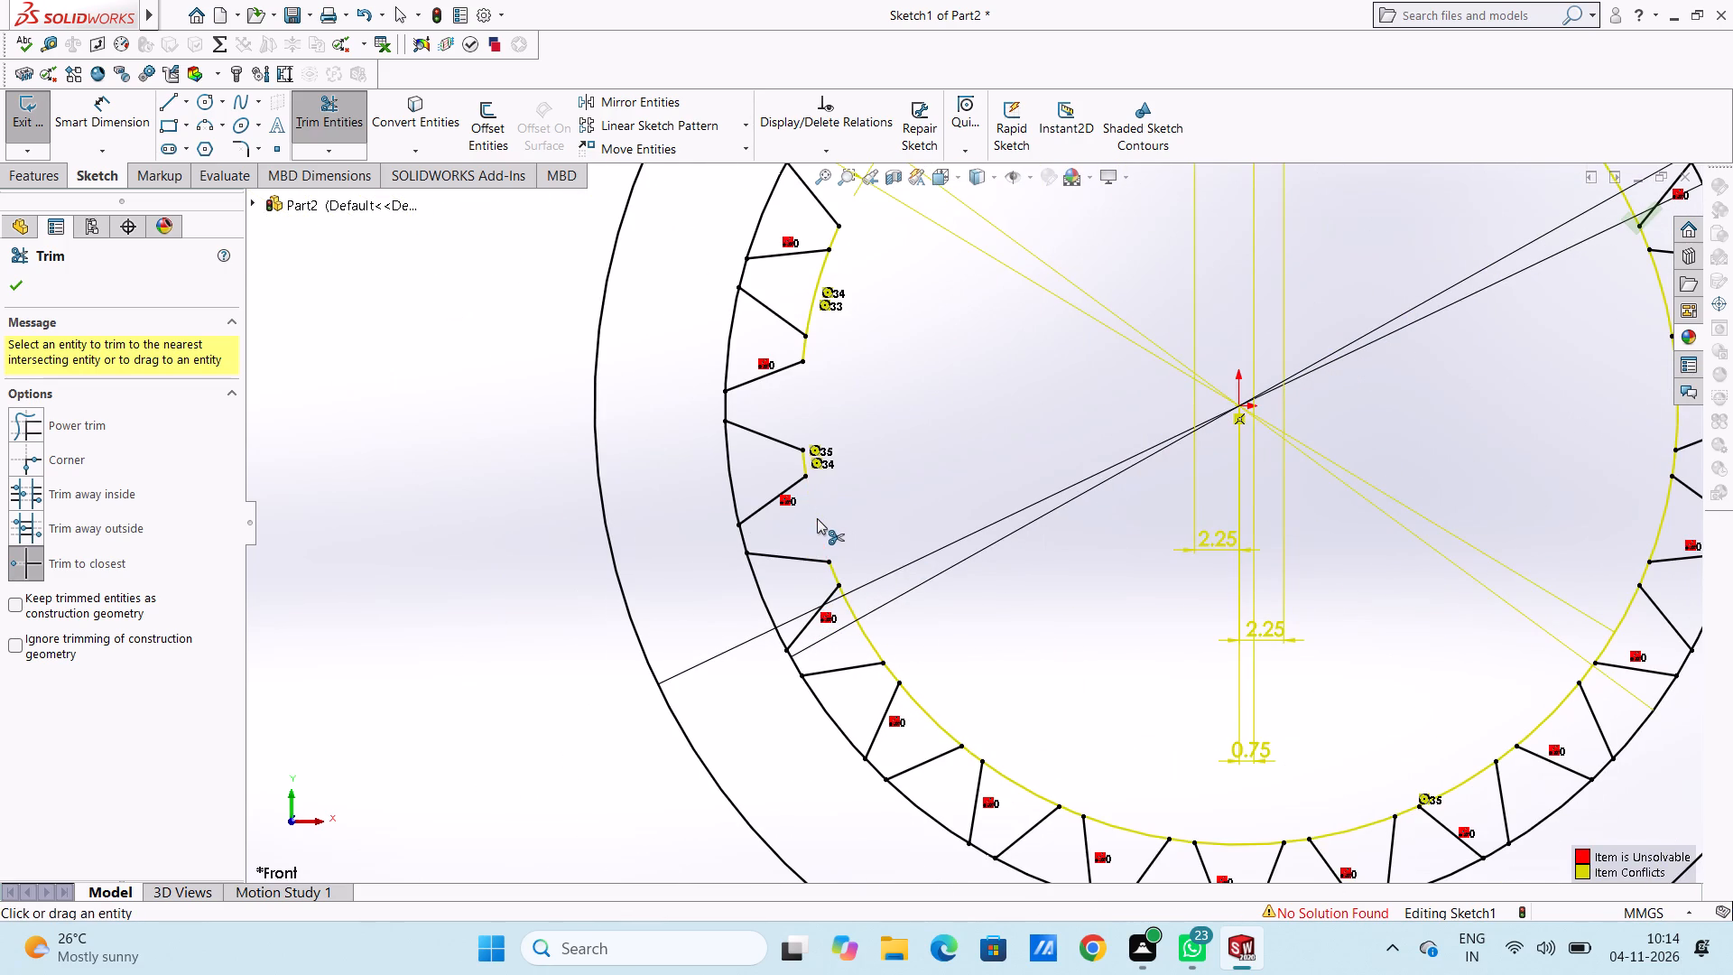
triple_click(860, 624)
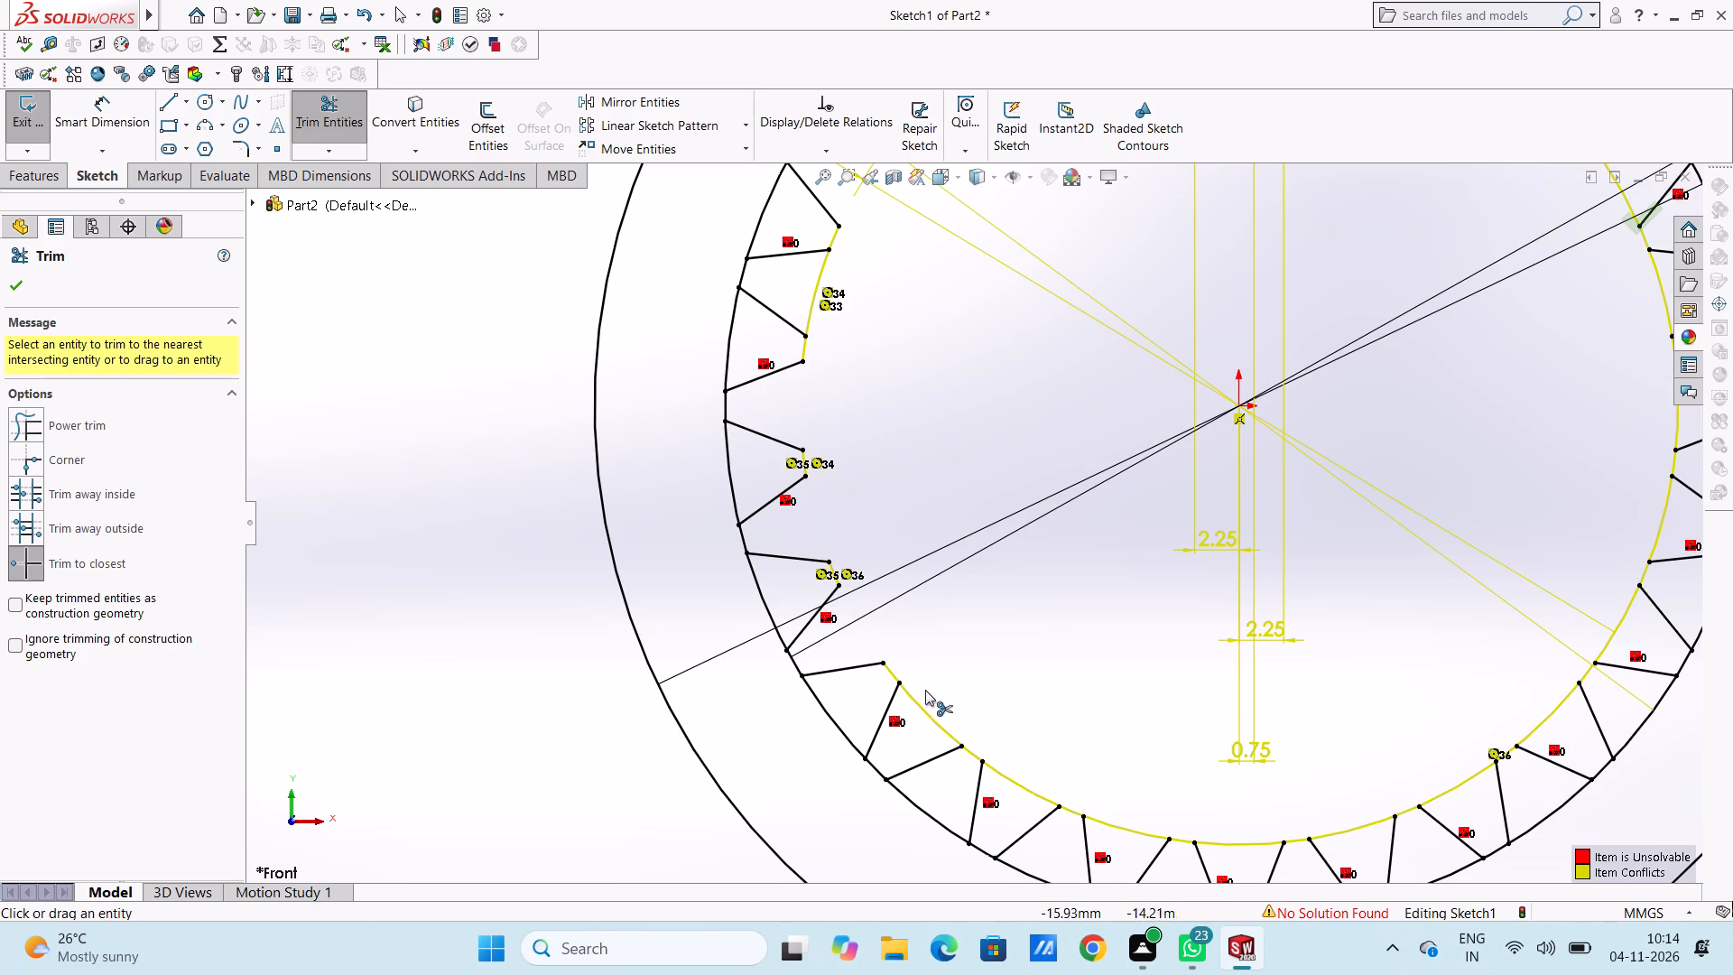
triple_click(929, 715)
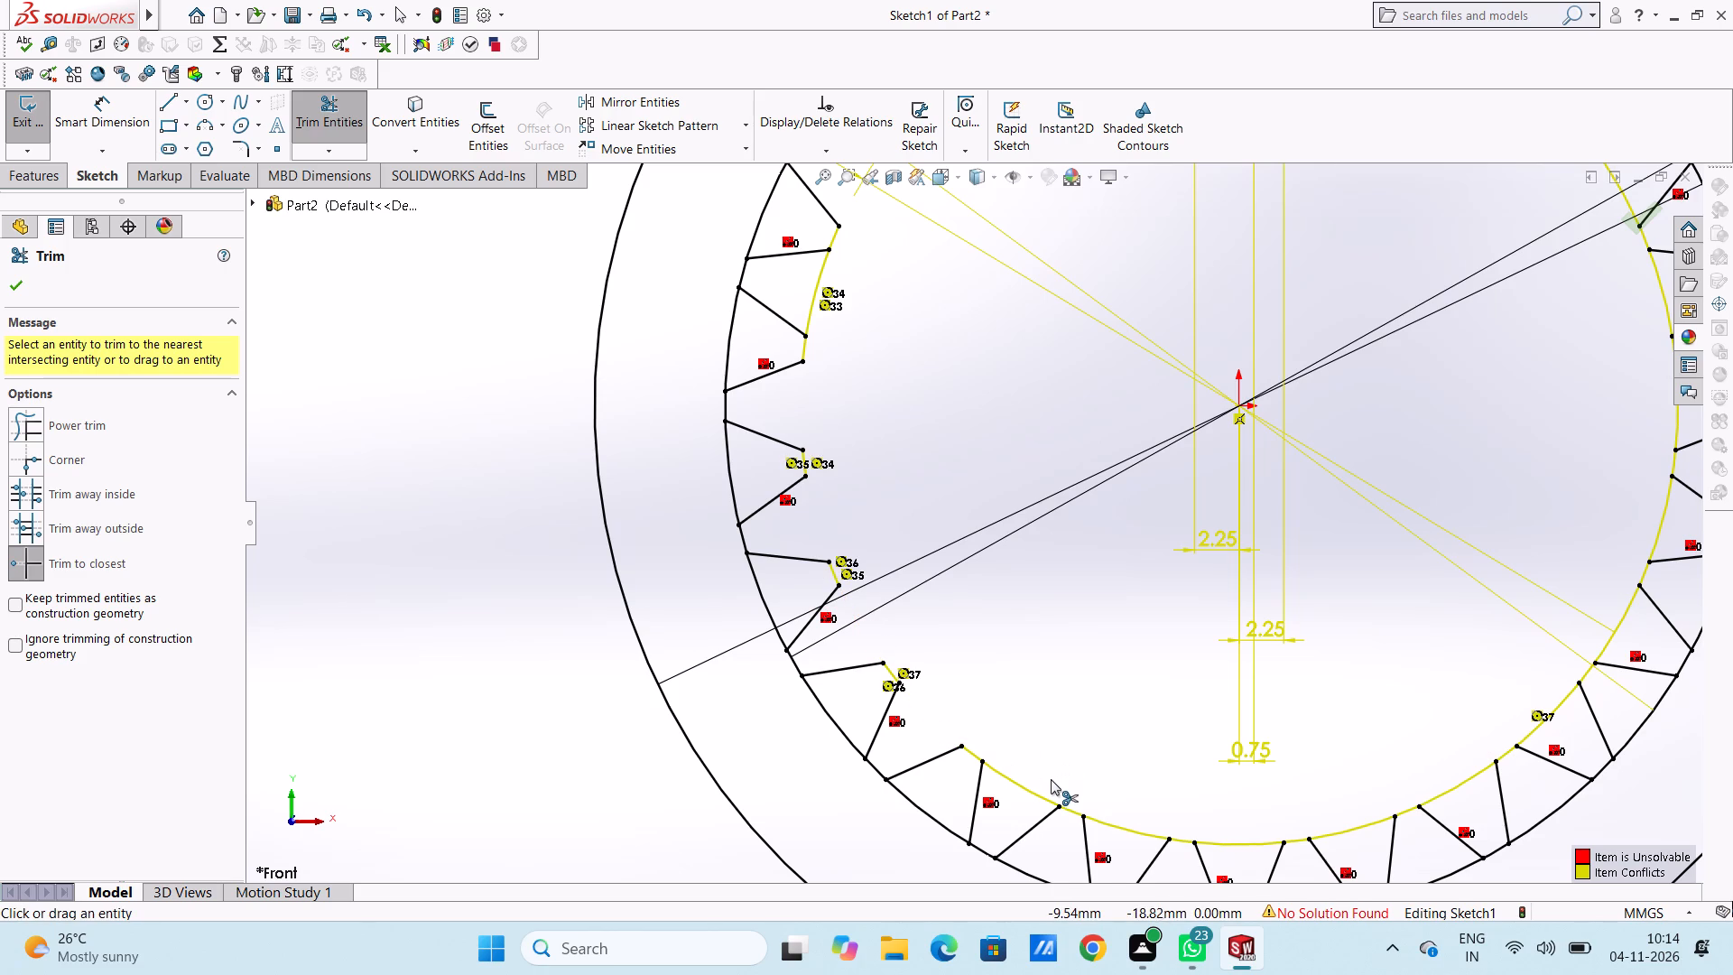
double_click(1011, 783)
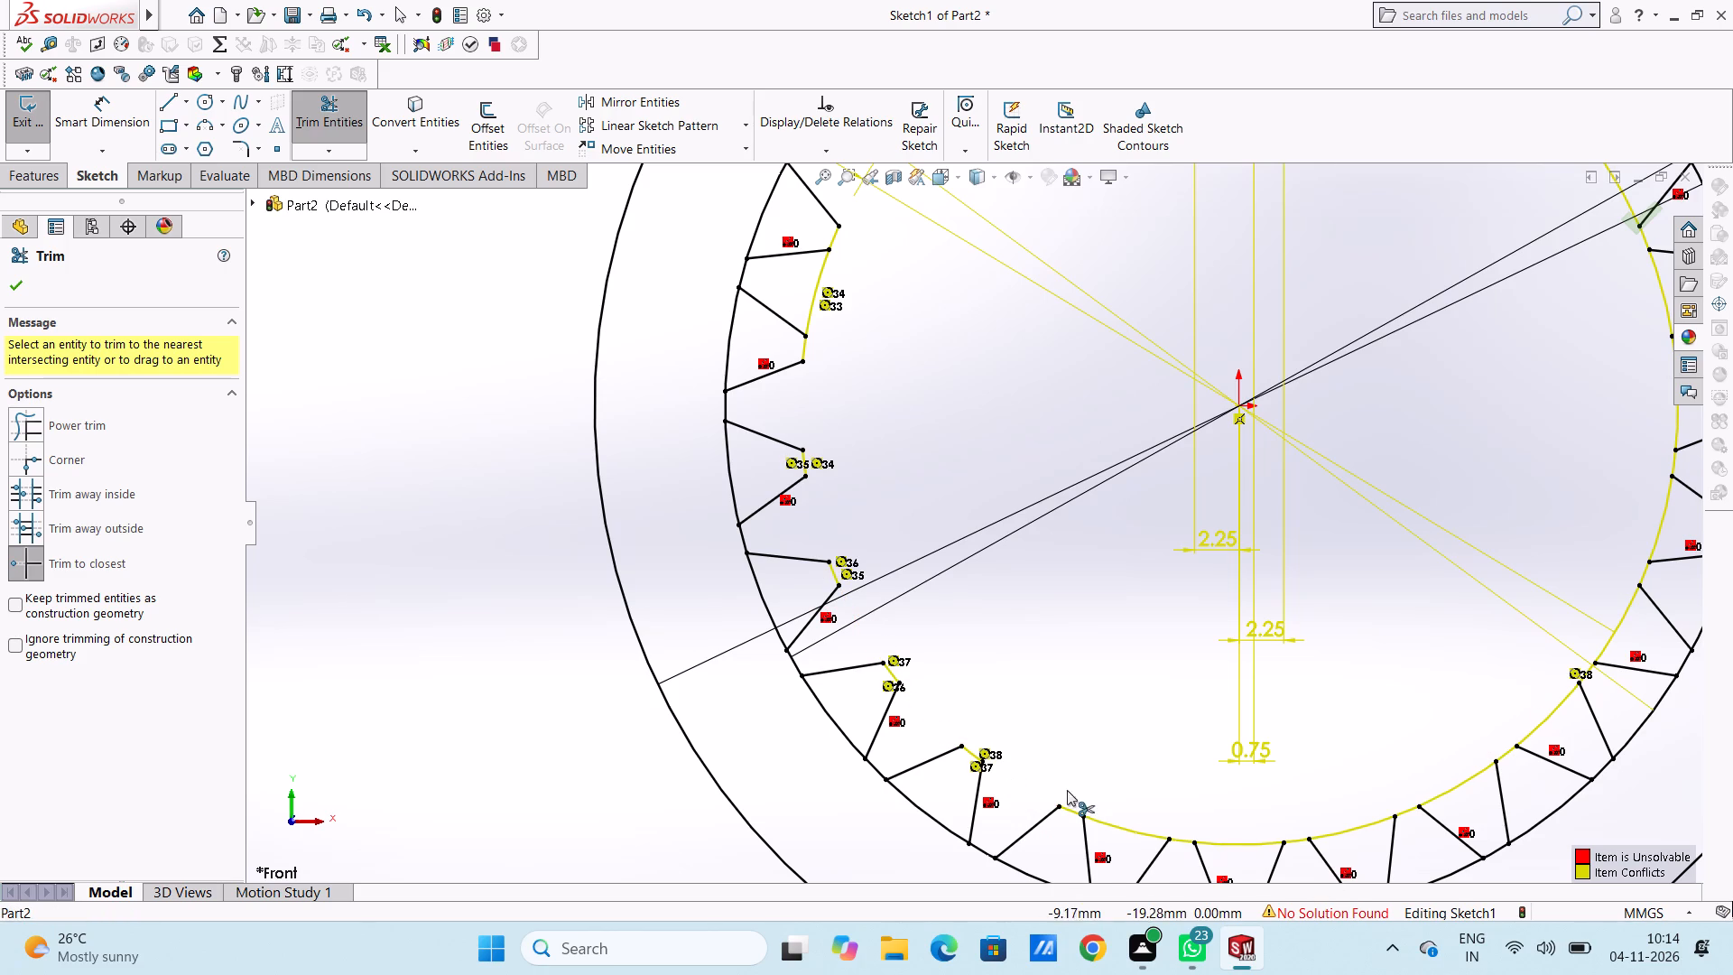
double_click(1110, 822)
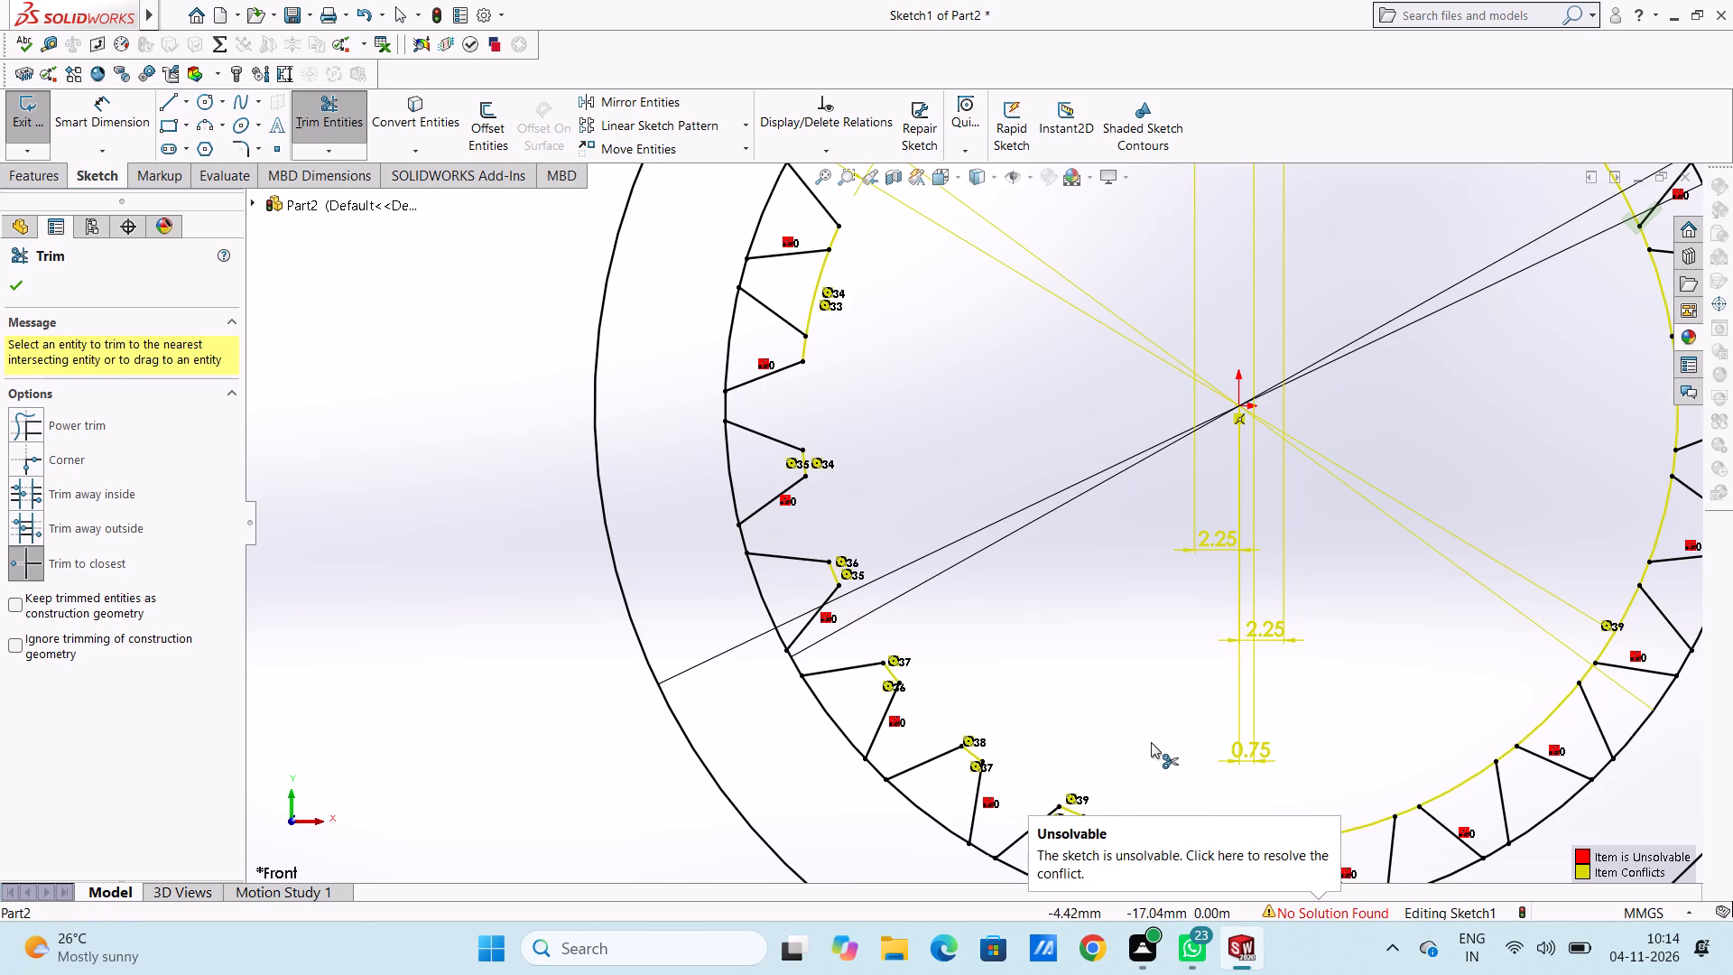
Trim away the 44.38 mm circle's arcs across the bases of the bottom tooth and the two teeth to its right.
scroll(1150, 740, up, 3)
scroll(1141, 731, down, 4)
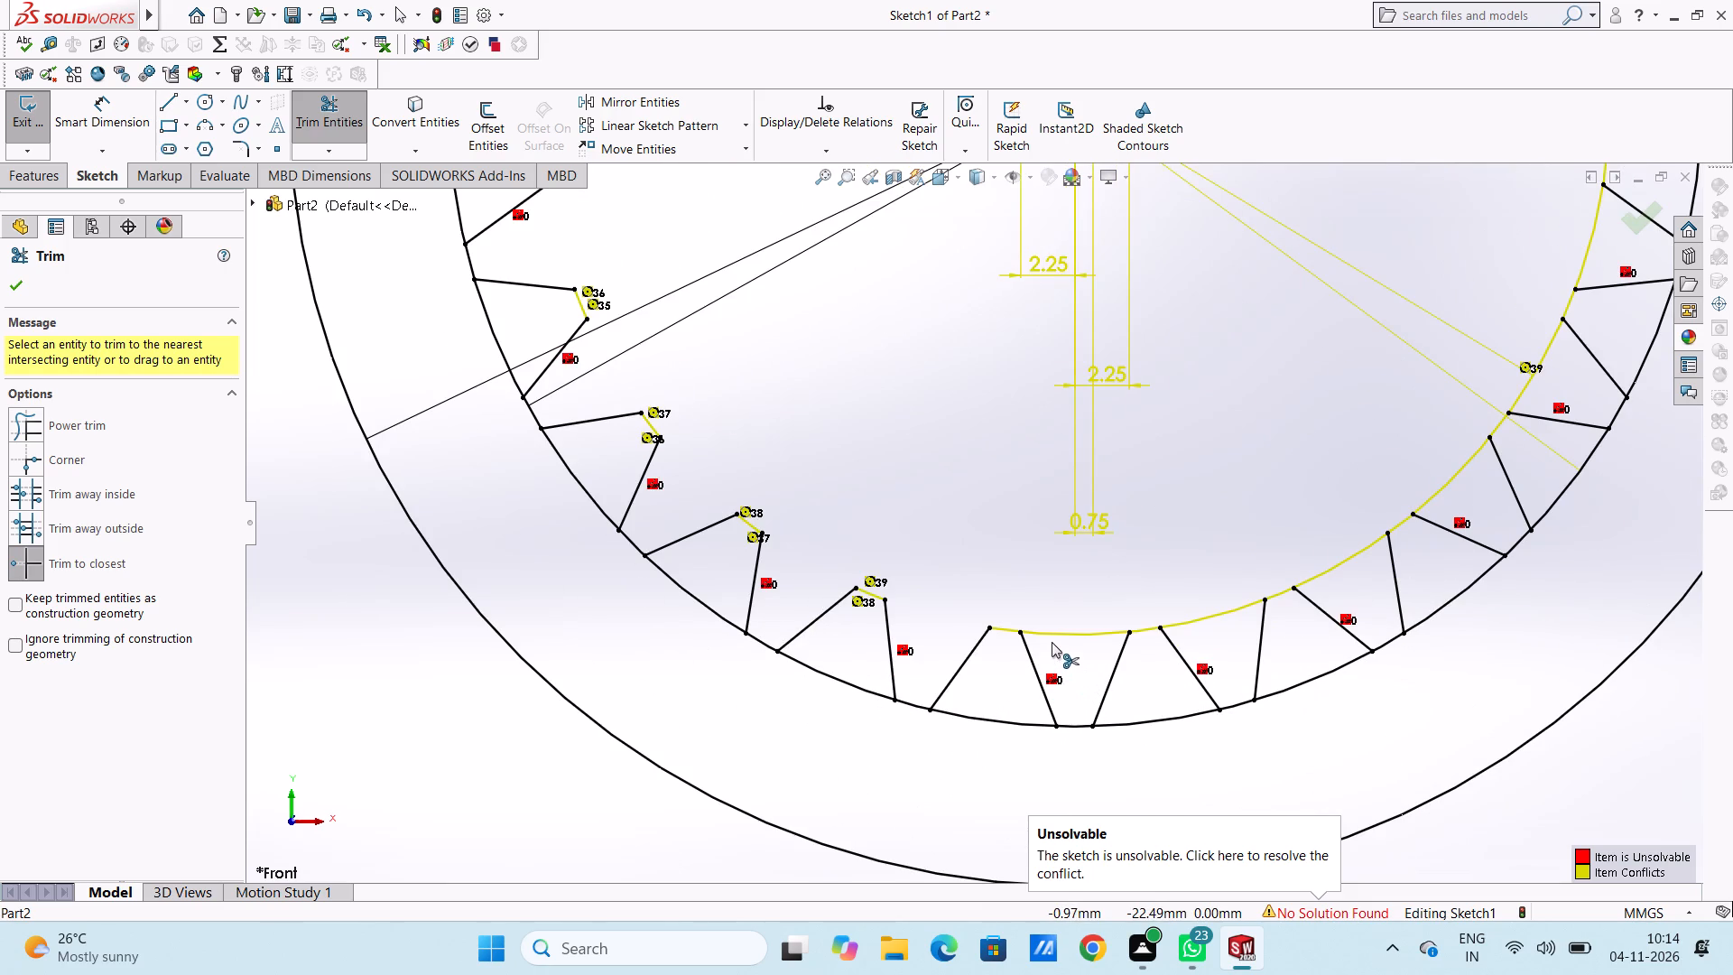
scroll(1052, 642, down, 1)
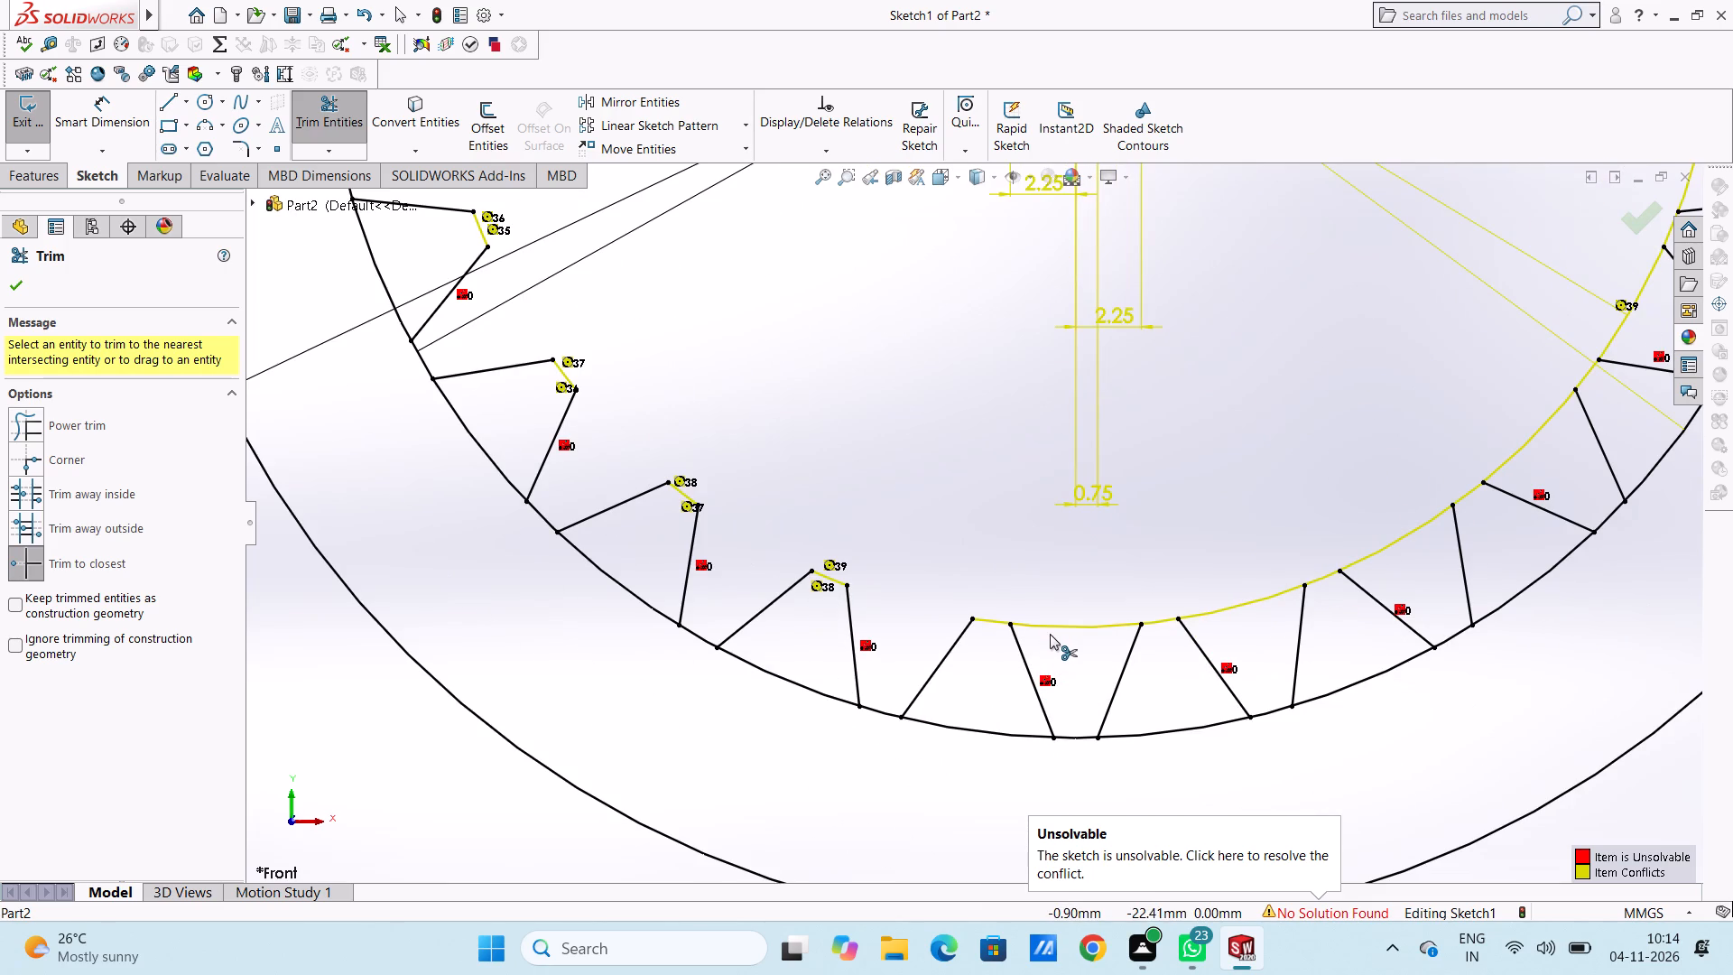
triple_click(1050, 628)
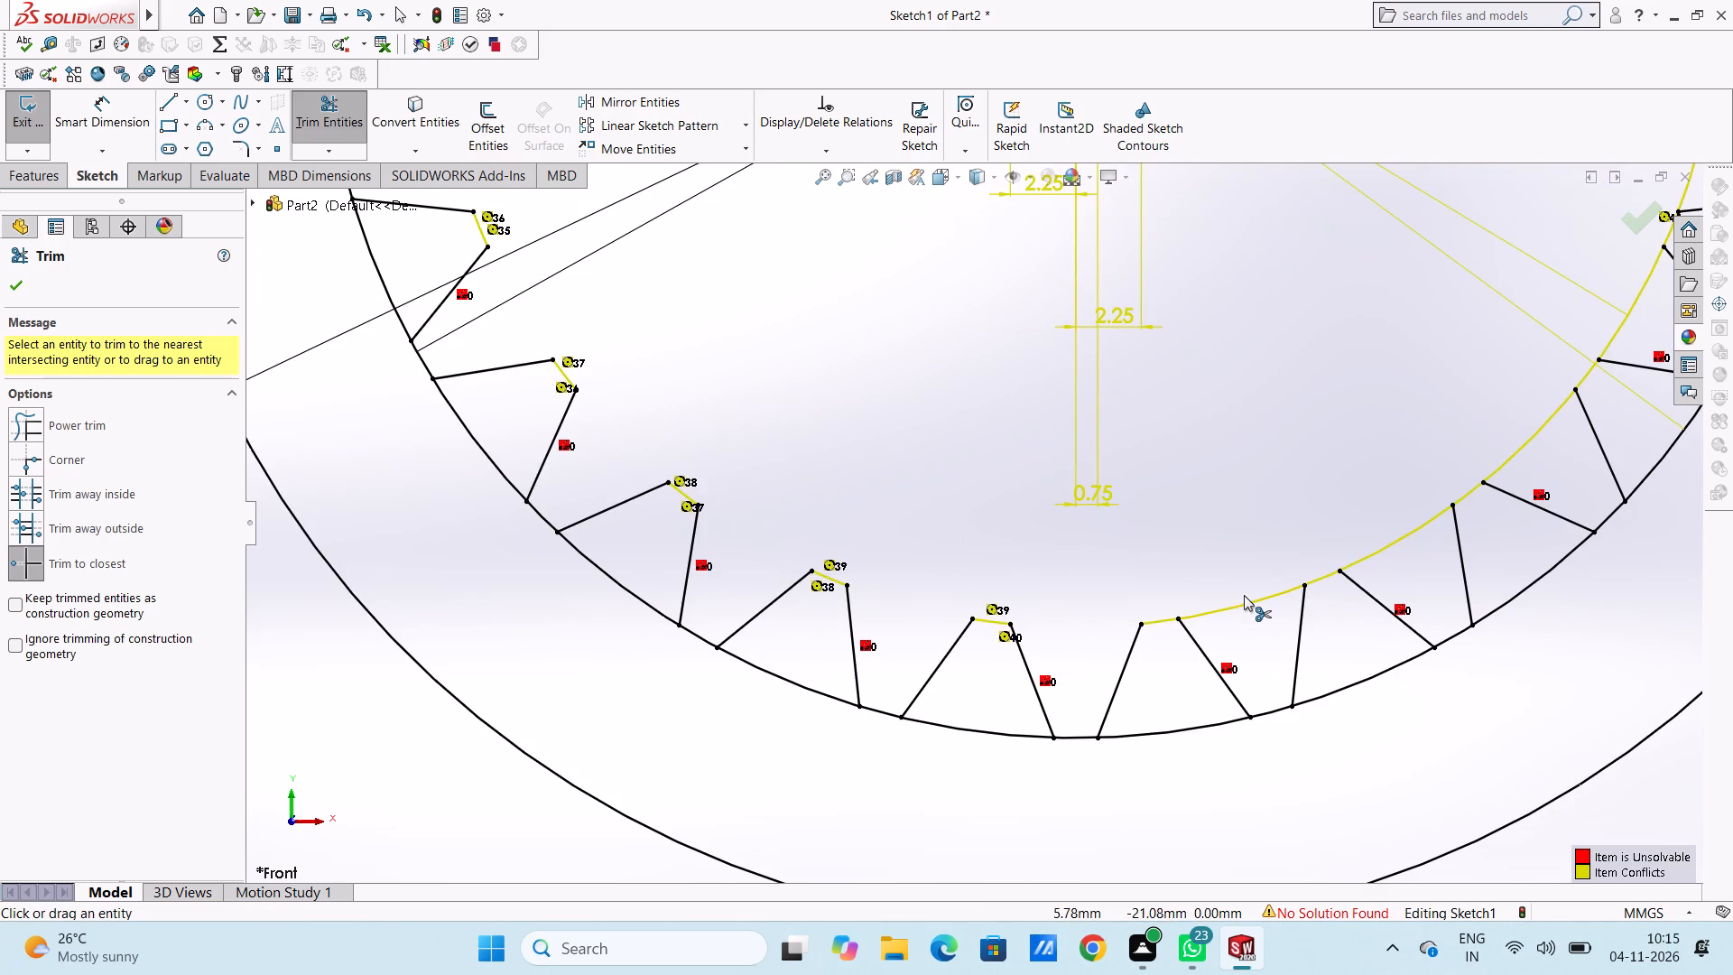
double_click(1244, 604)
click(1386, 540)
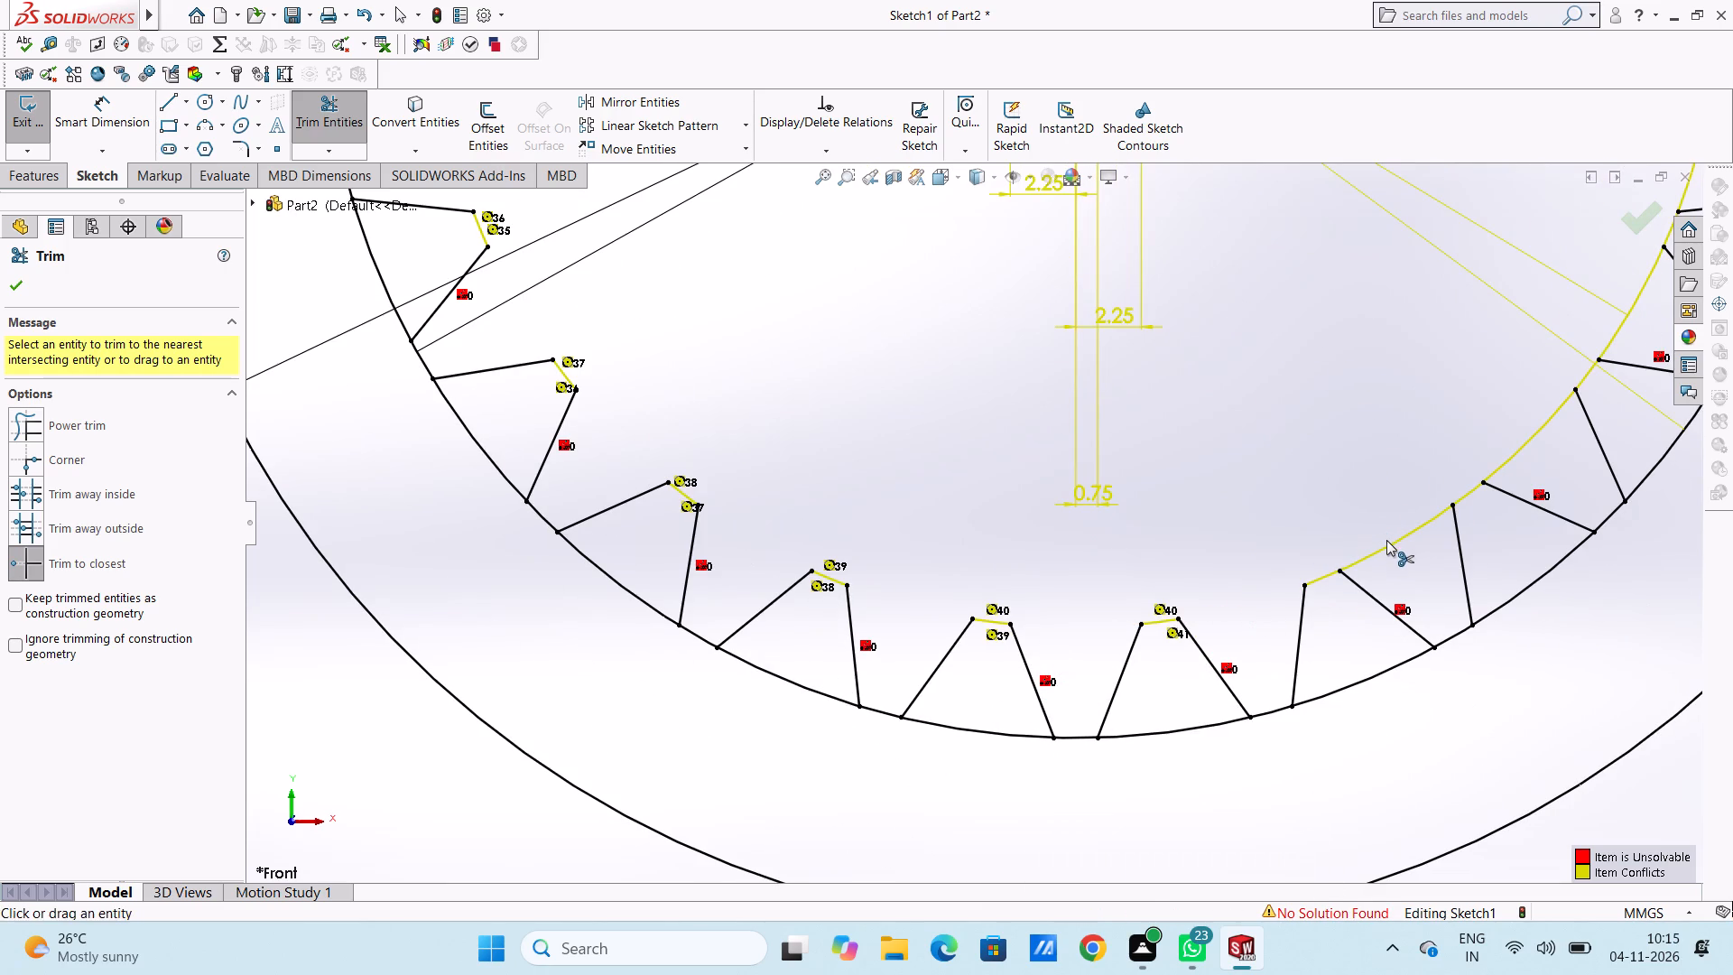
double_click(1388, 542)
Trim away the 44.38 mm circle's arcs across the bases of the next two teeth on the ring's lower right.
scroll(1385, 541, up, 4)
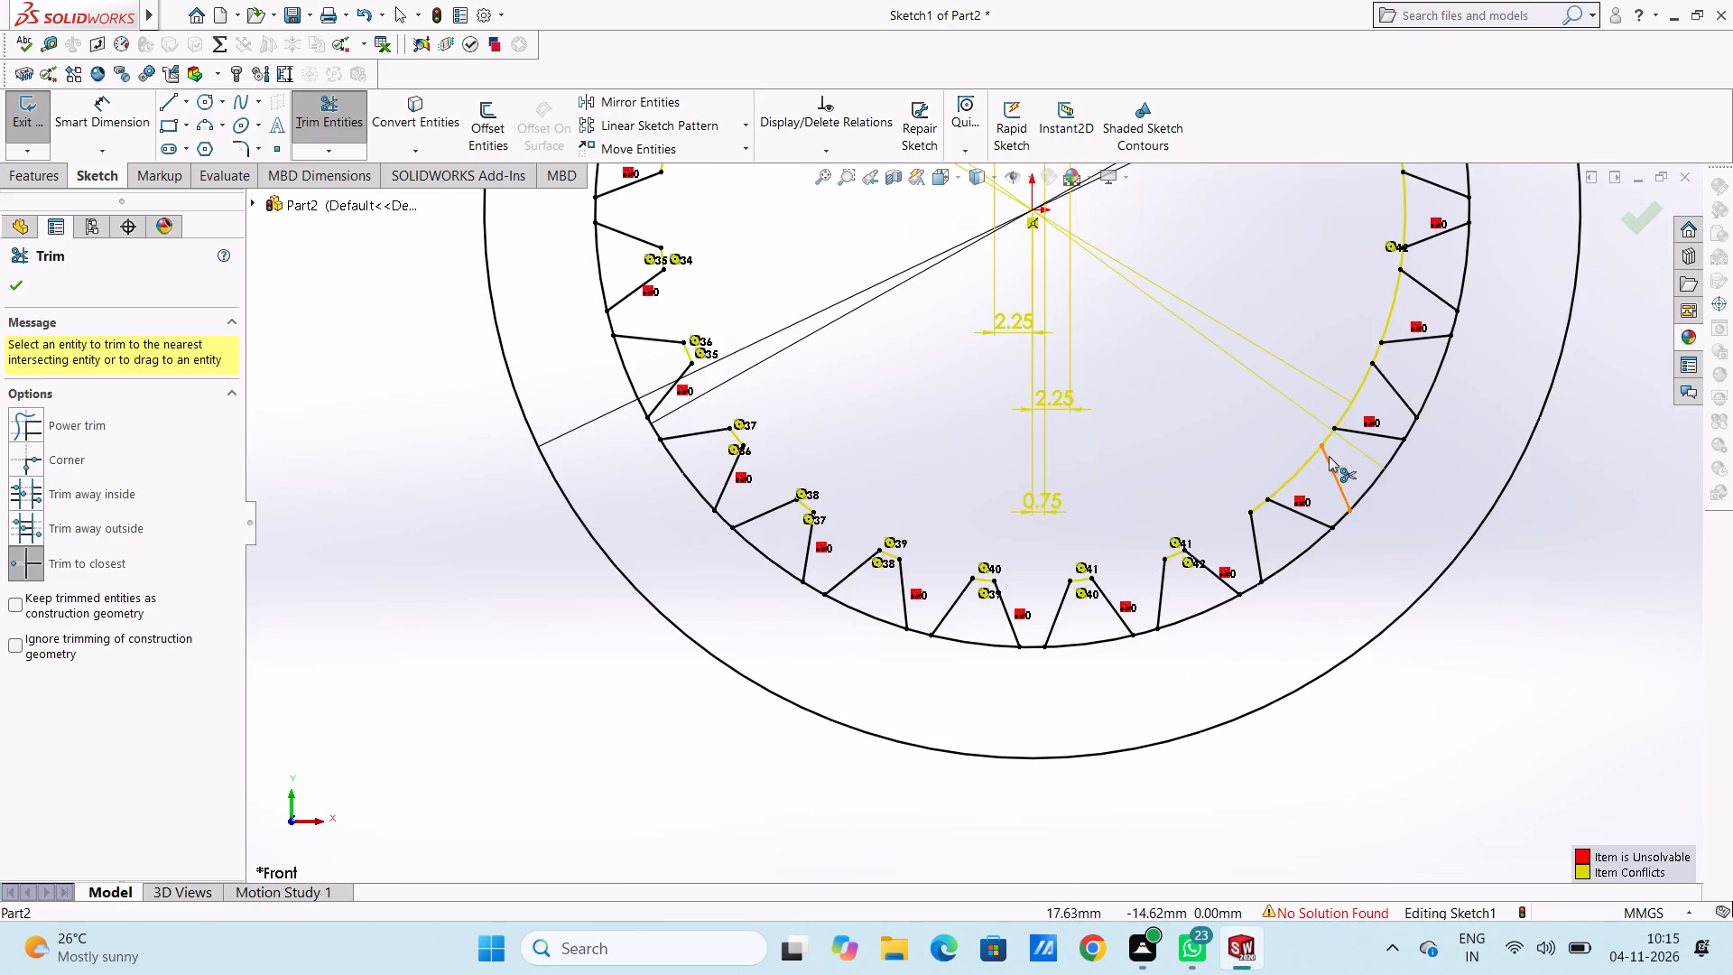
scroll(1302, 475, up, 3)
scroll(1124, 481, down, 3)
triple_click(1145, 508)
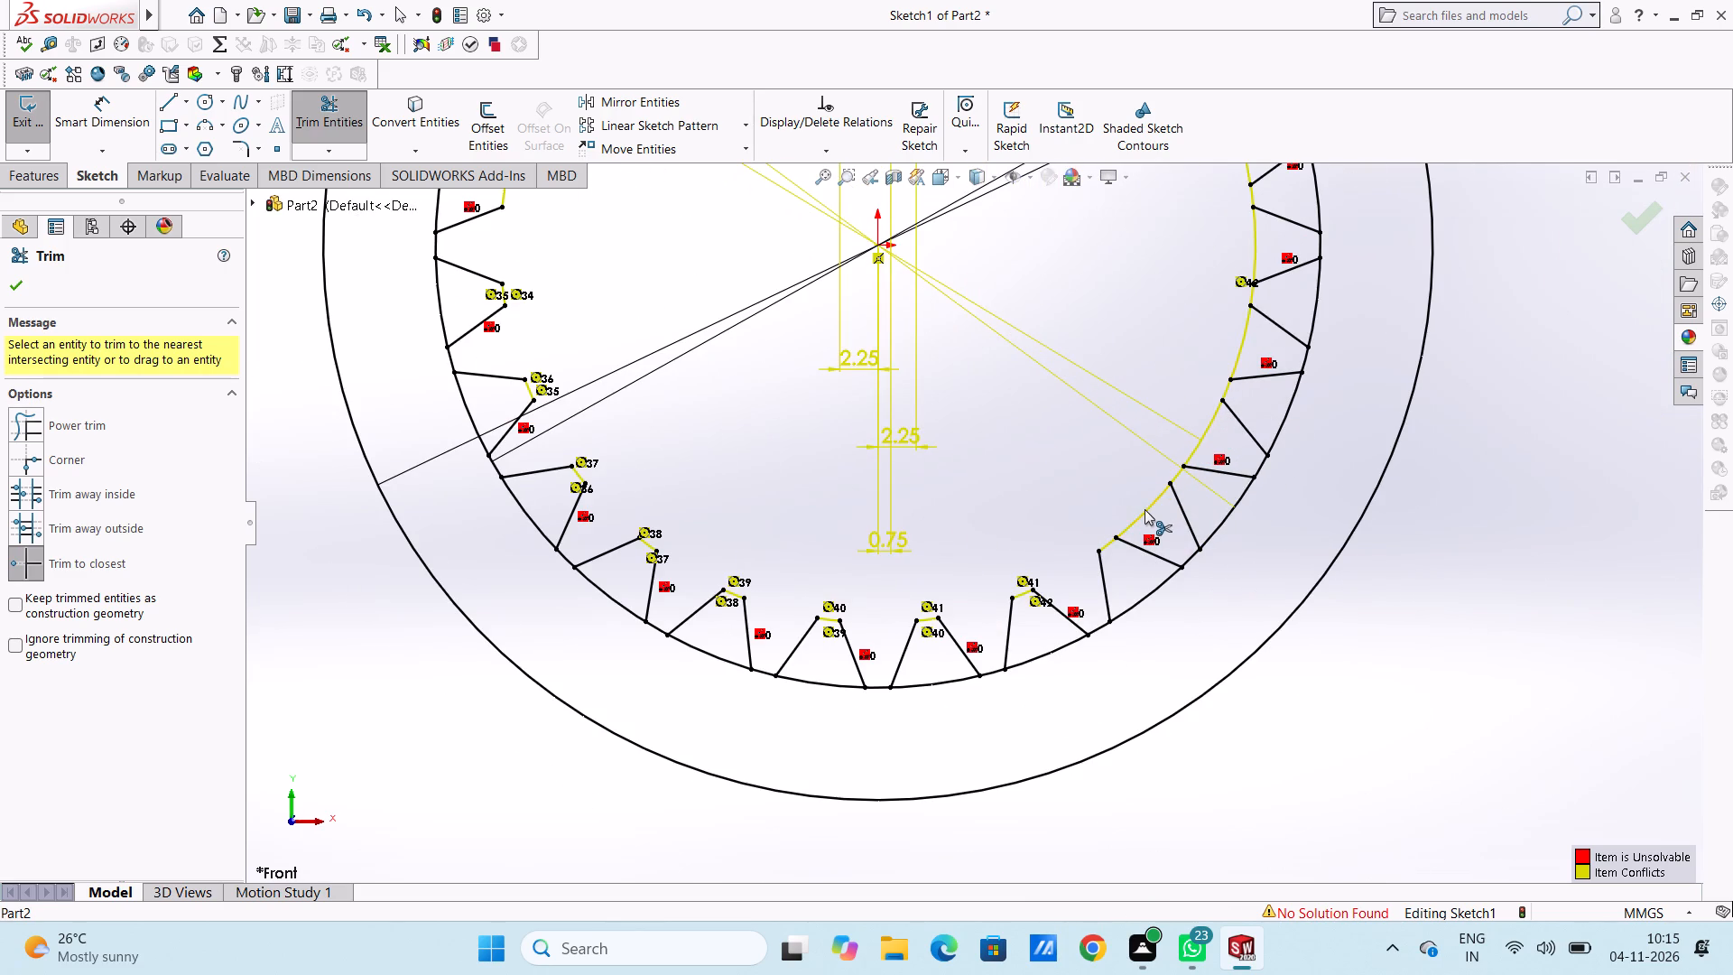
click(1199, 440)
click(1199, 440)
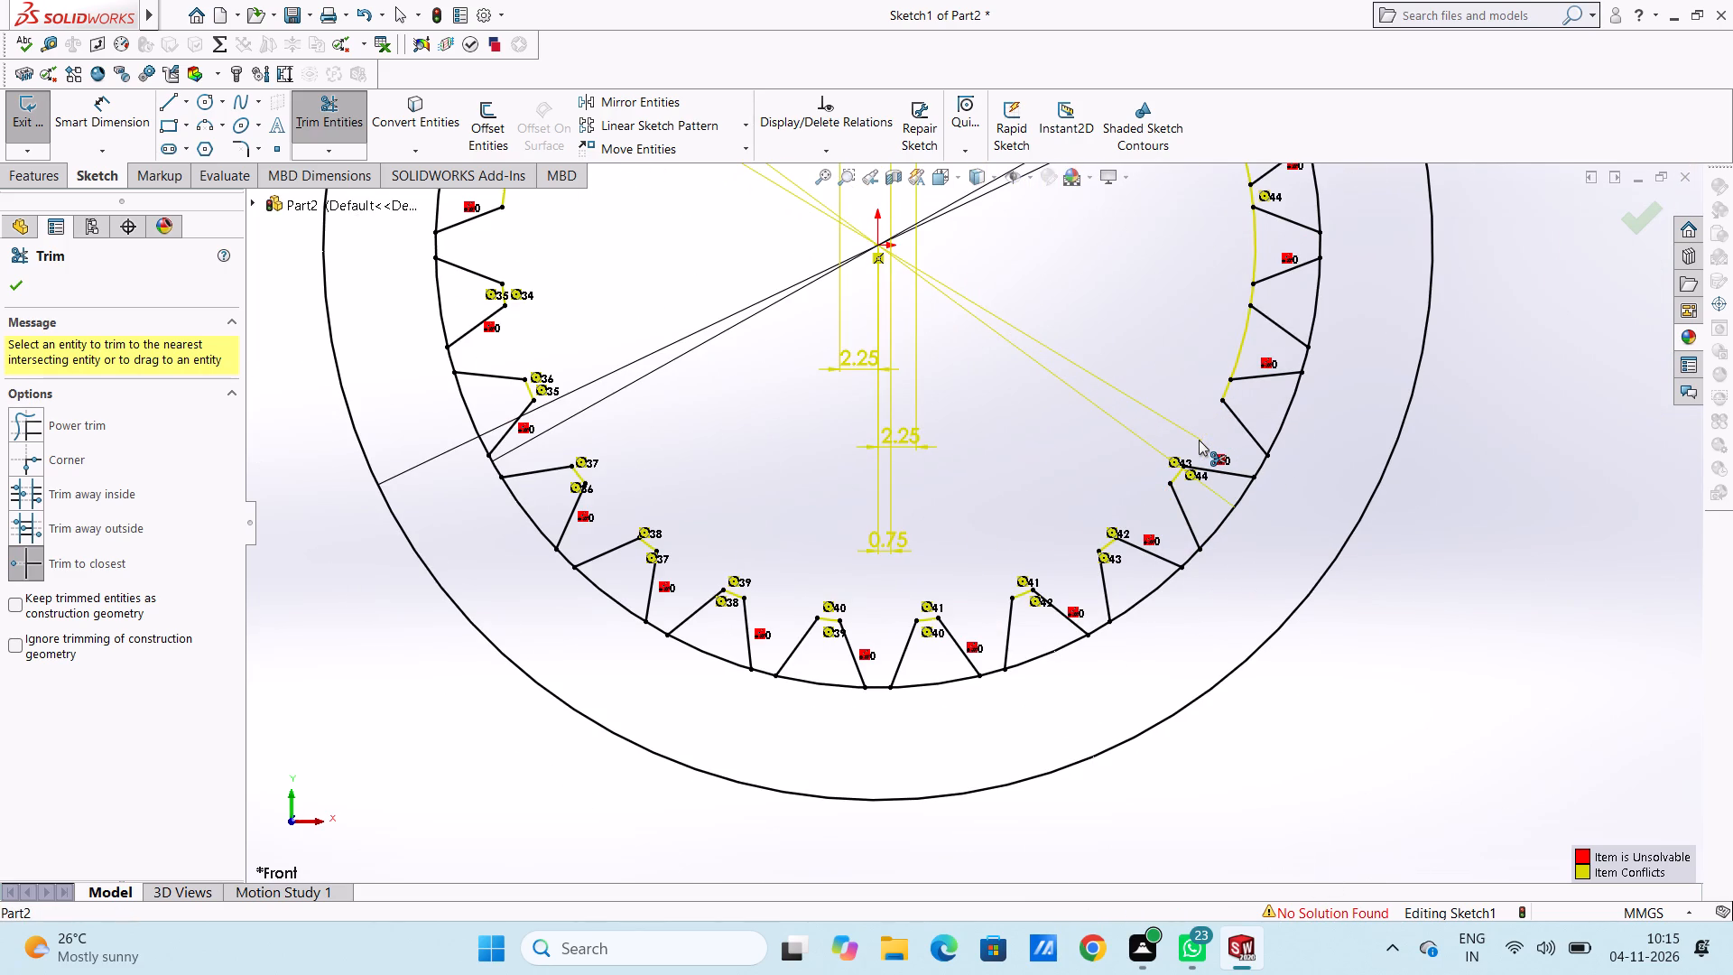
Trim away the 44.38 mm circle's next four consecutive arcs between the tooth tips along the ring's right side, and finish trimming.
scroll(1195, 415, up, 5)
scroll(1089, 406, down, 5)
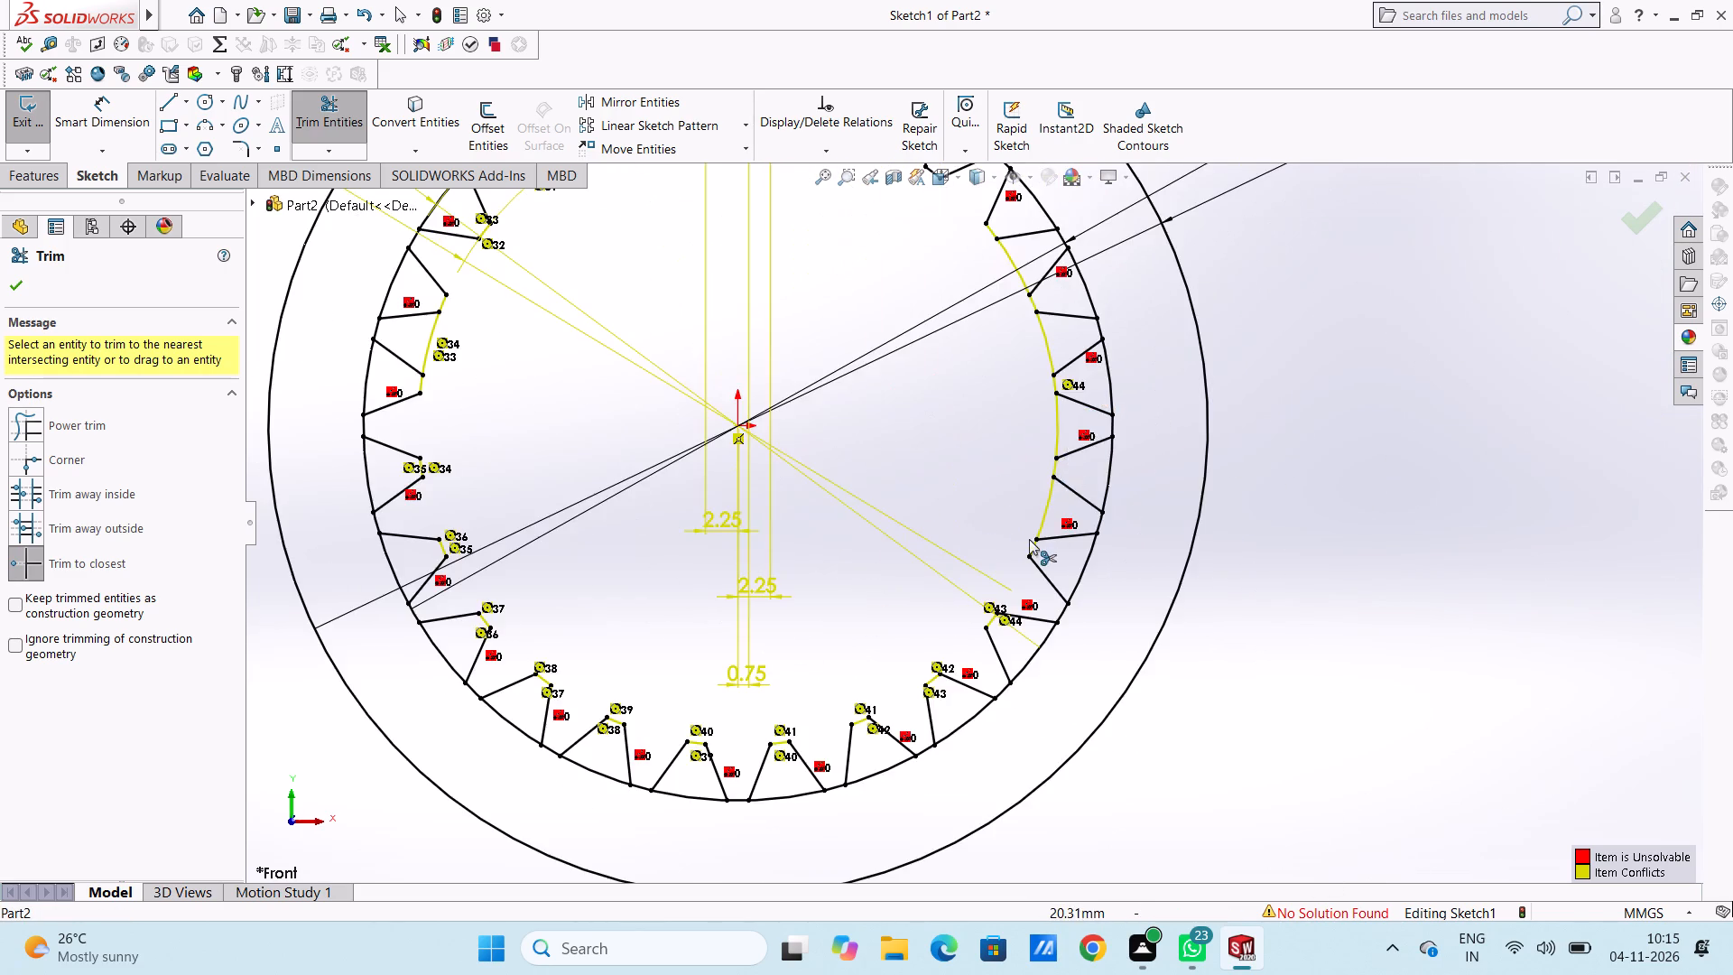
scroll(1029, 539, down, 5)
triple_click(1048, 478)
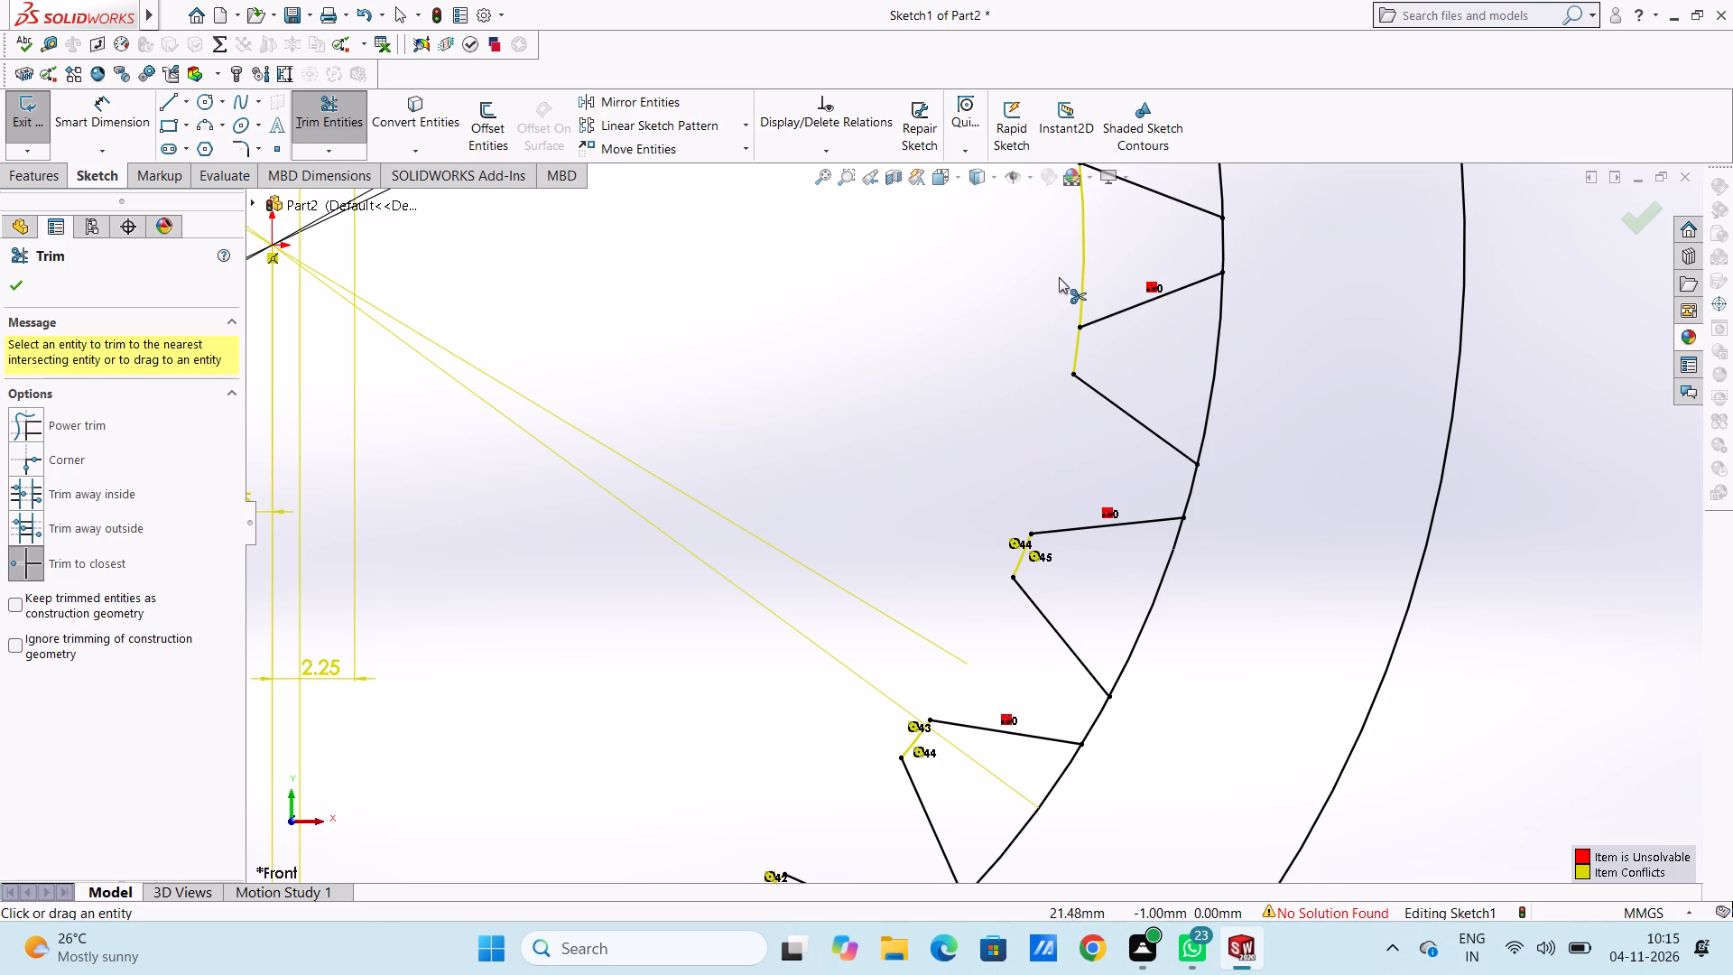
double_click(1083, 271)
scroll(1045, 287, up, 4)
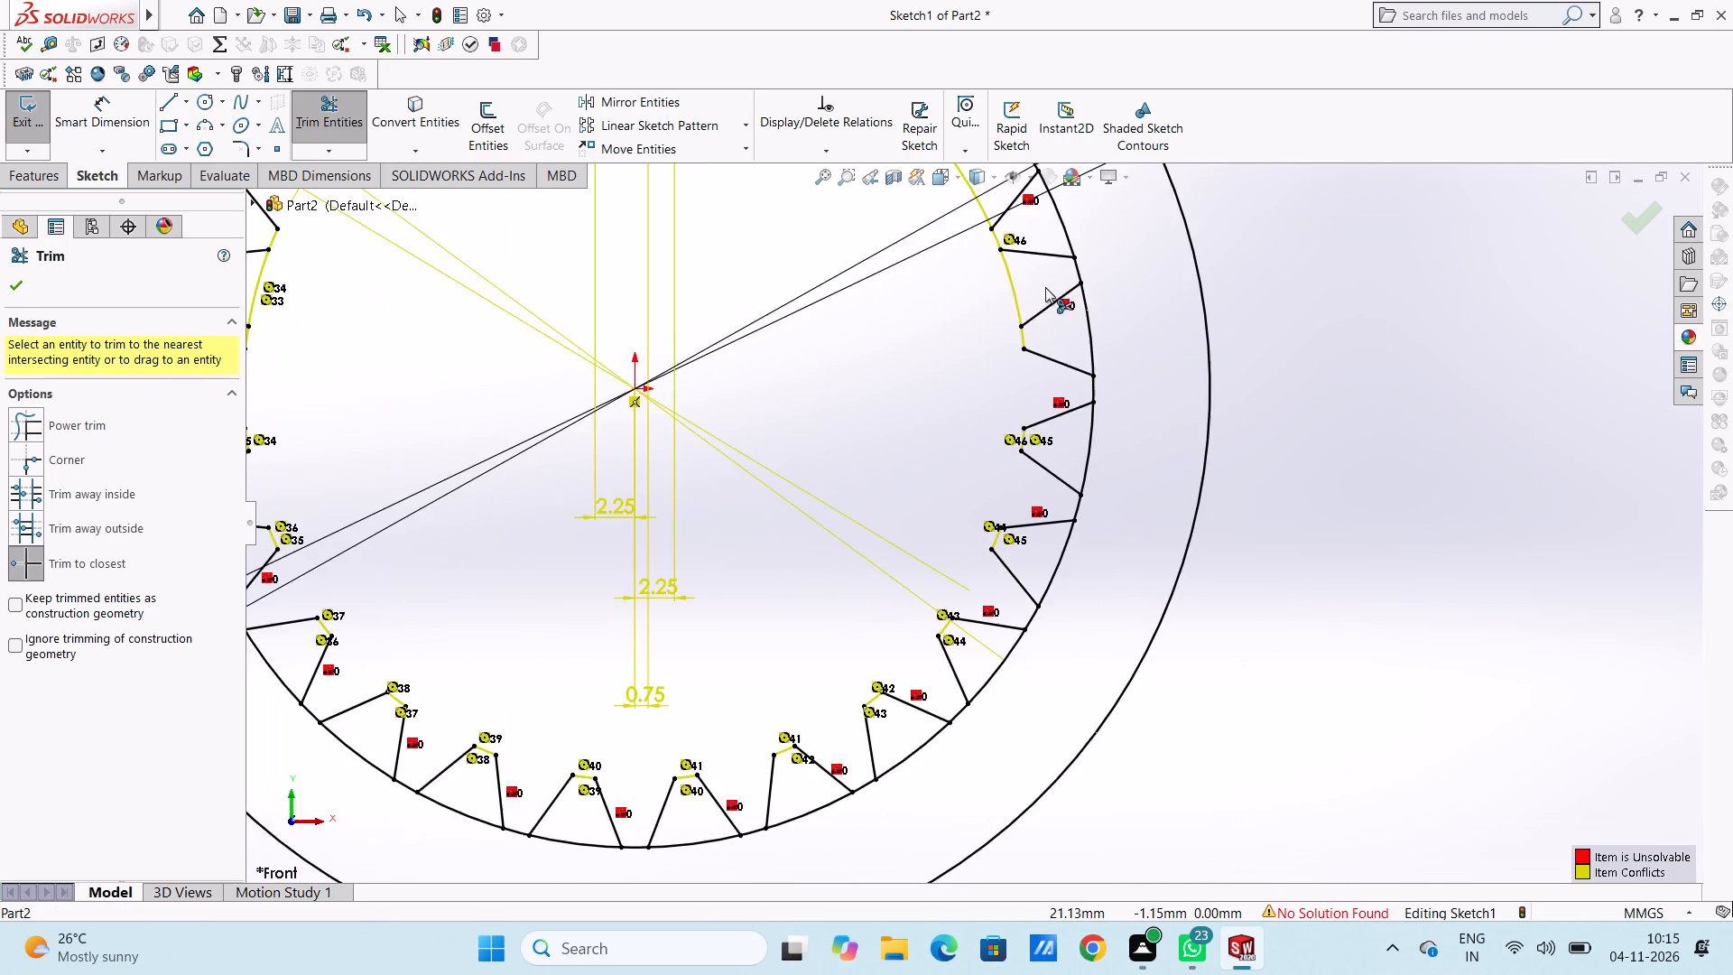
scroll(1045, 287, up, 3)
scroll(1001, 341, down, 4)
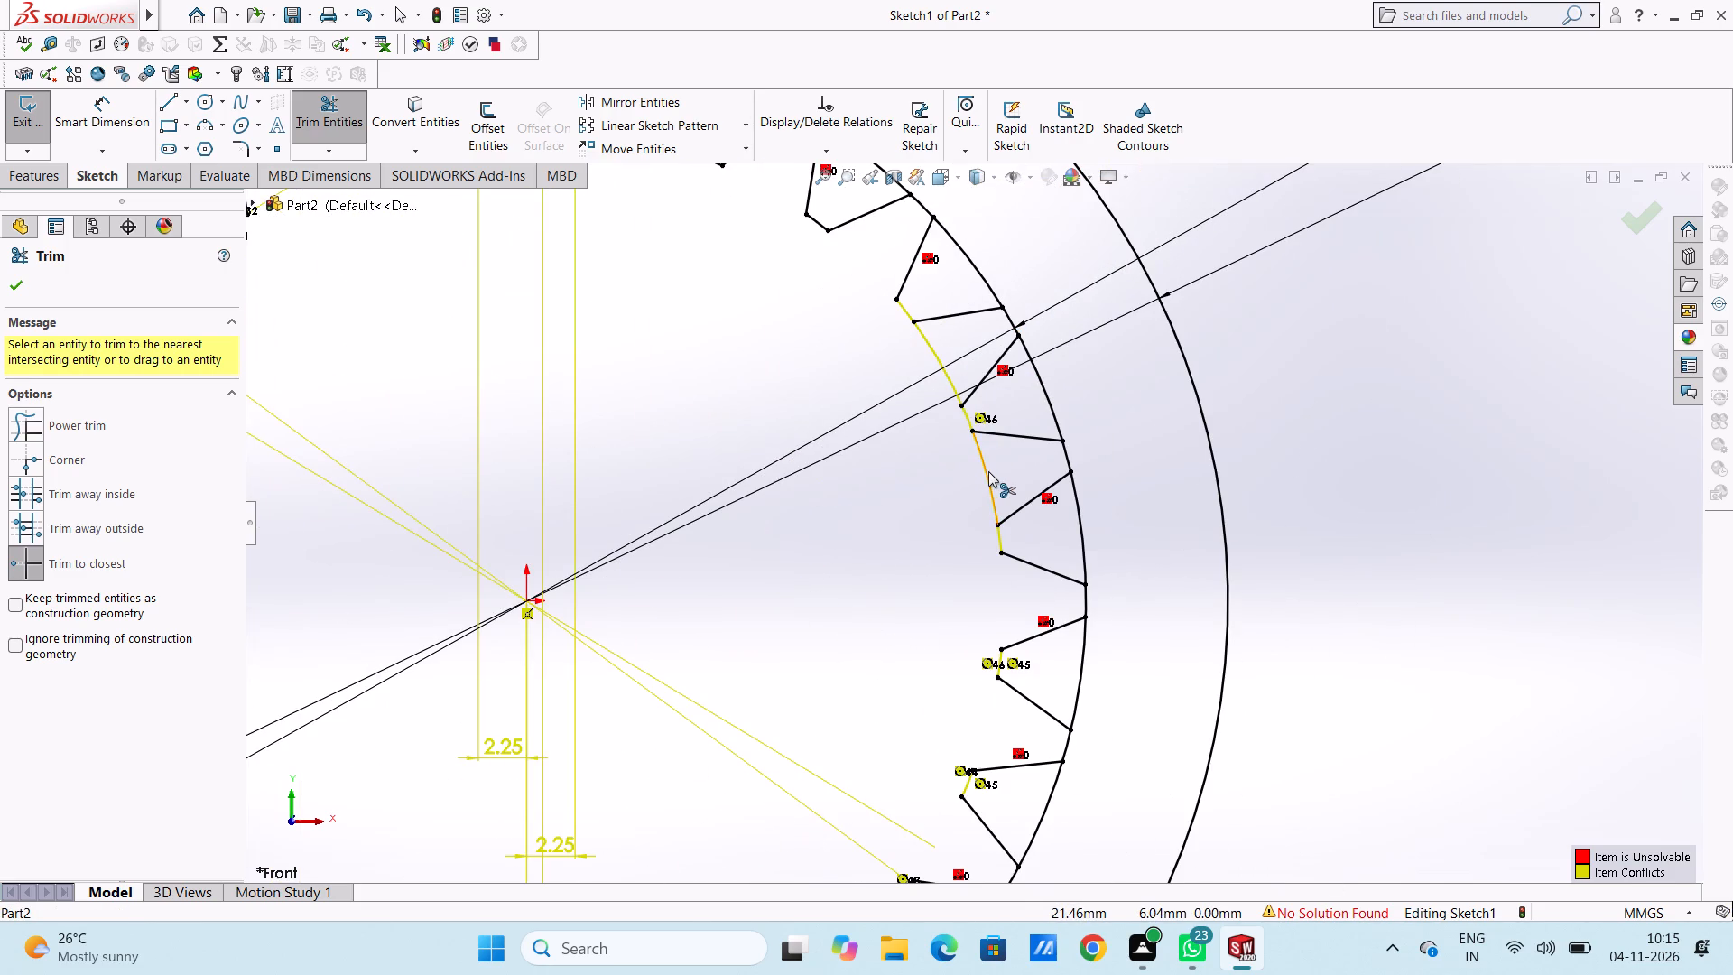
double_click(988, 471)
triple_click(934, 350)
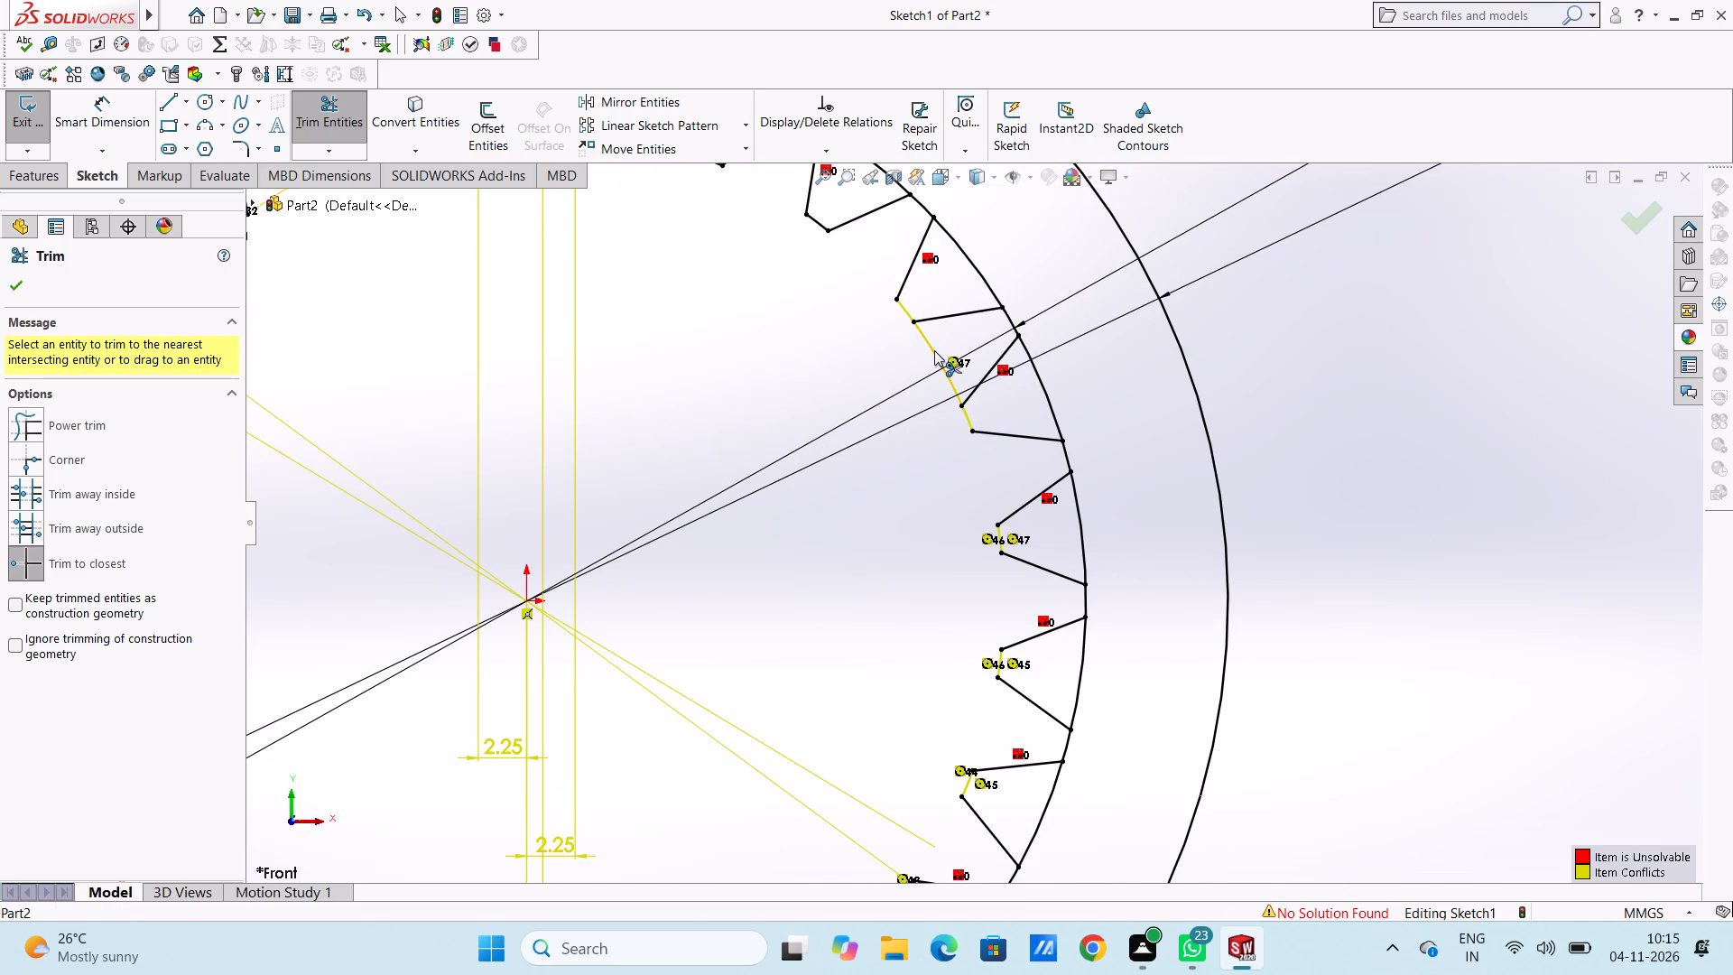
scroll(855, 353, up, 4)
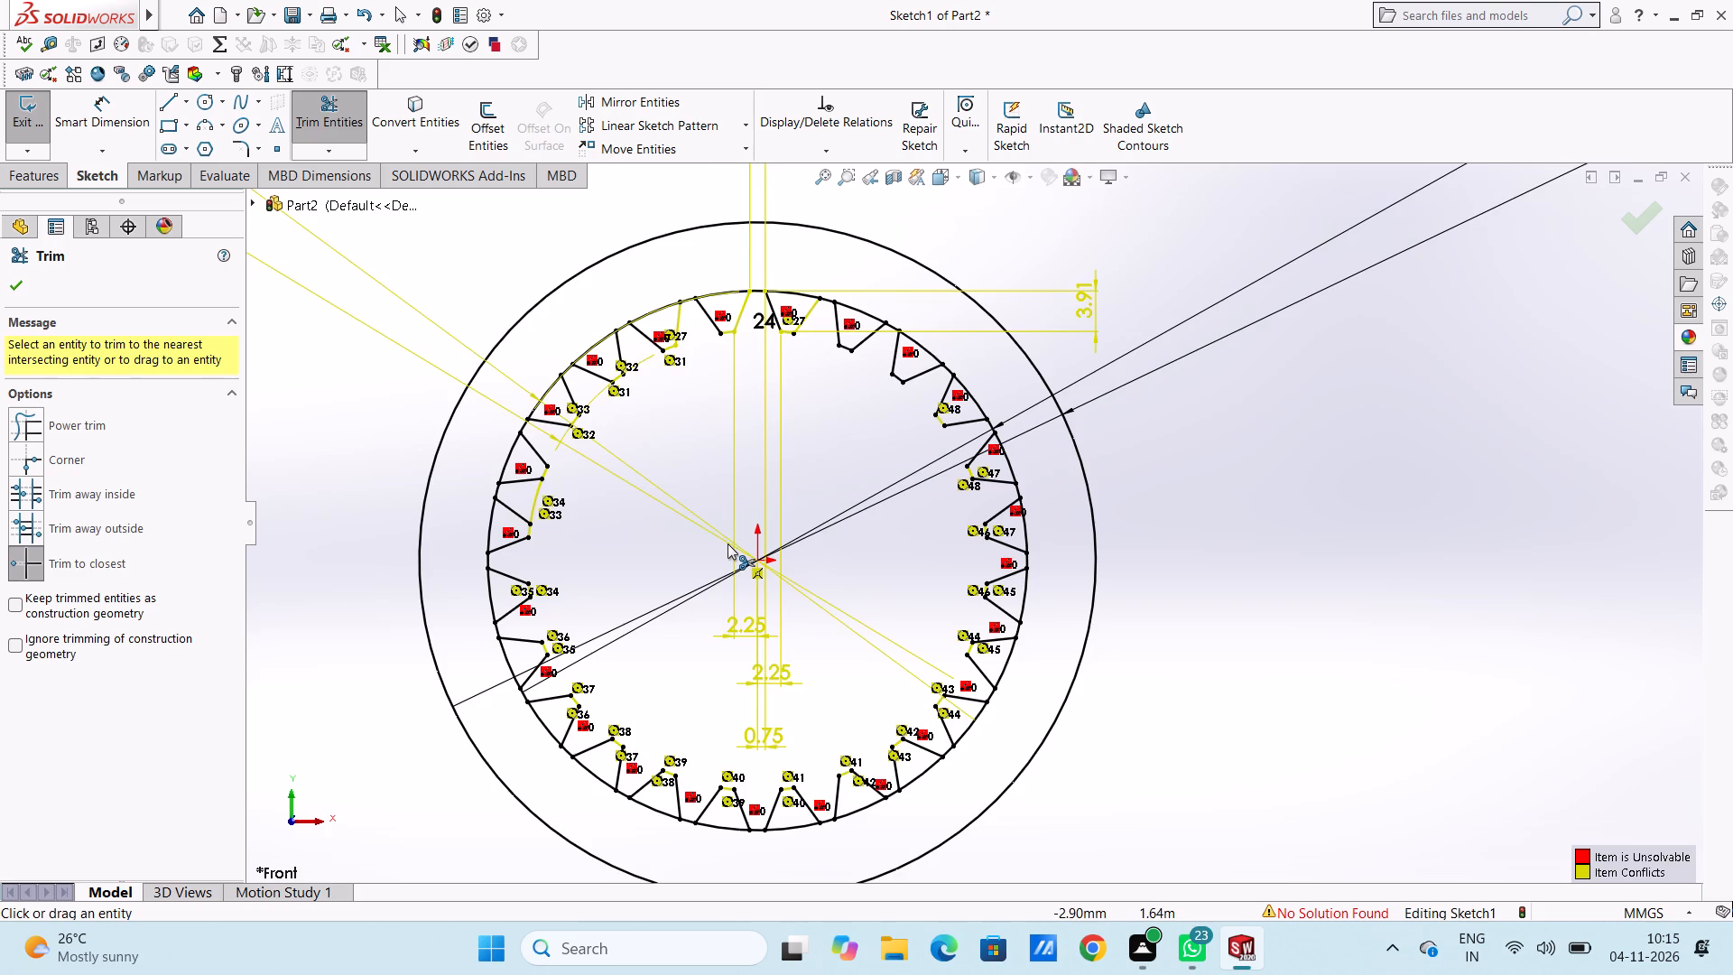
scroll(727, 543, up, 2)
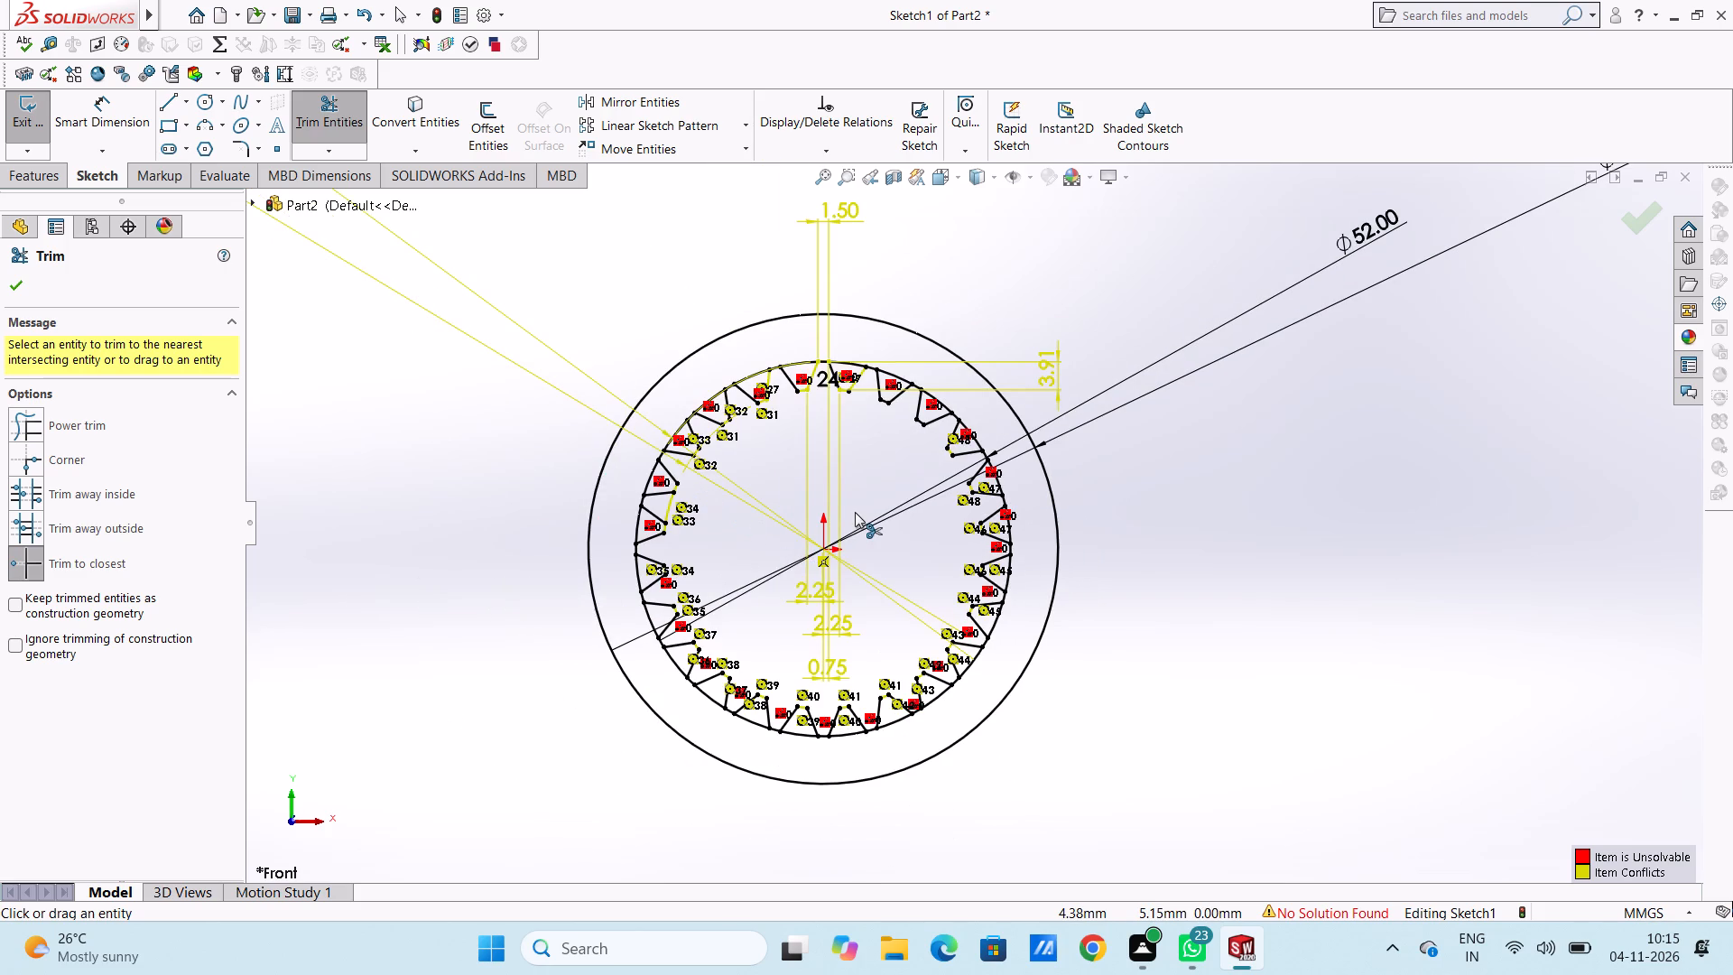
click(15, 292)
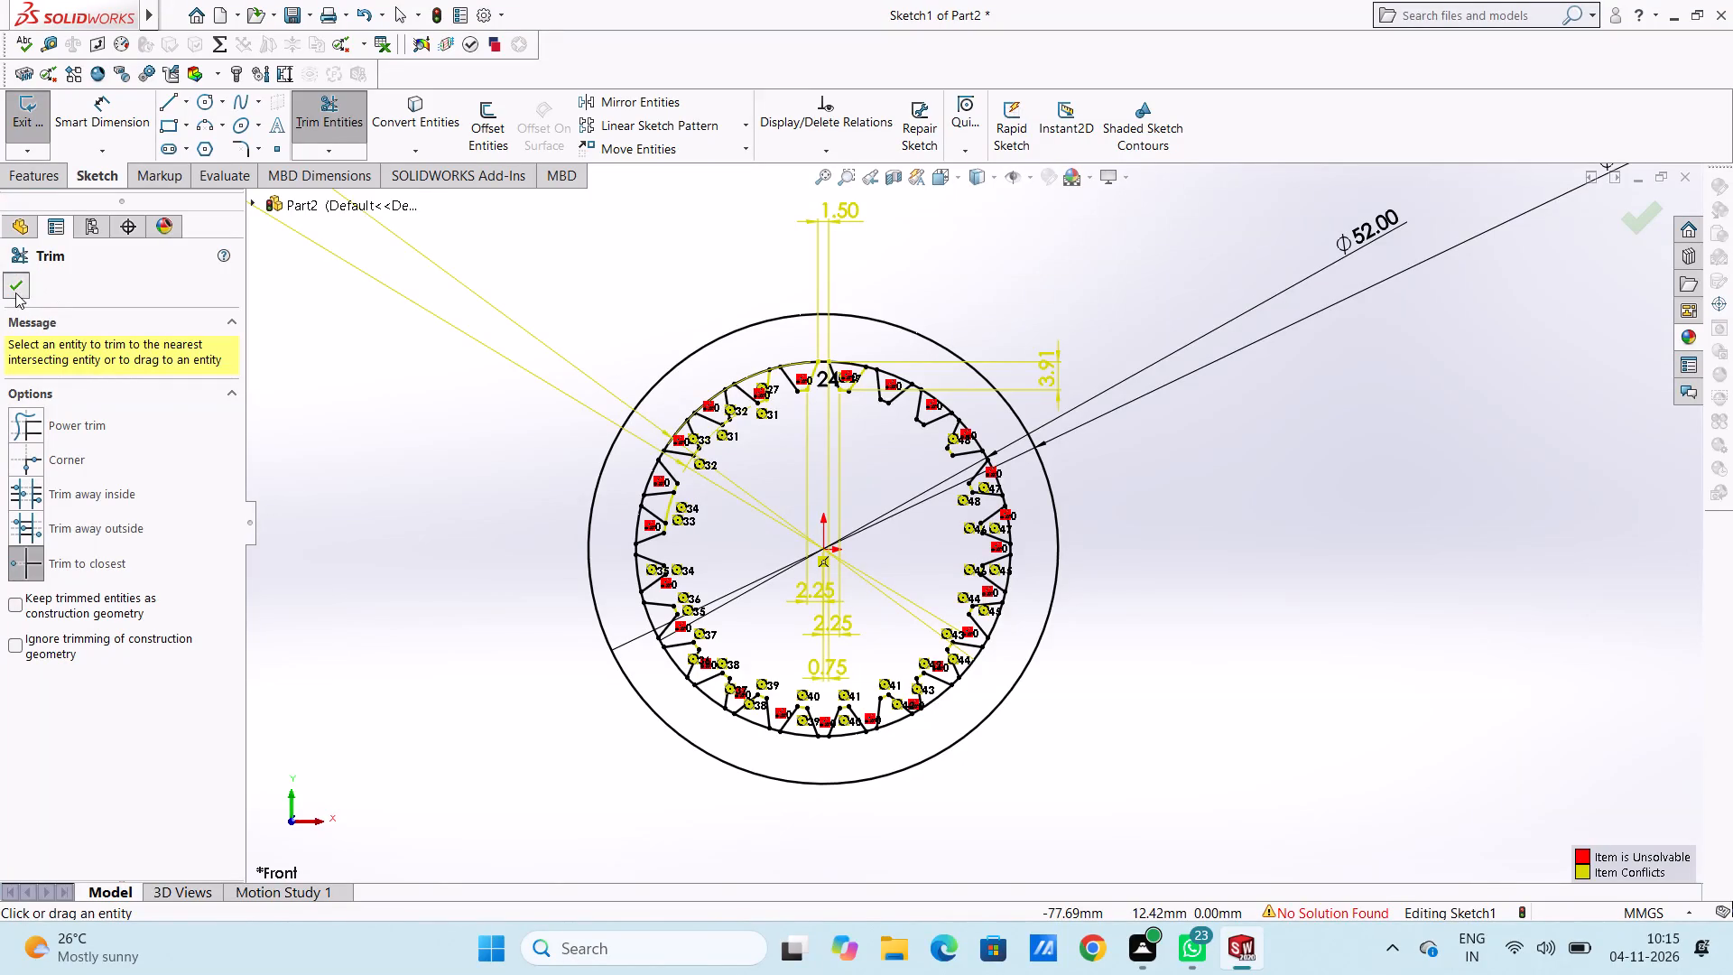
click(389, 415)
Delete the 44.38 mm diameter dimension from the sketch.
scroll(389, 415, up, 5)
click(591, 336)
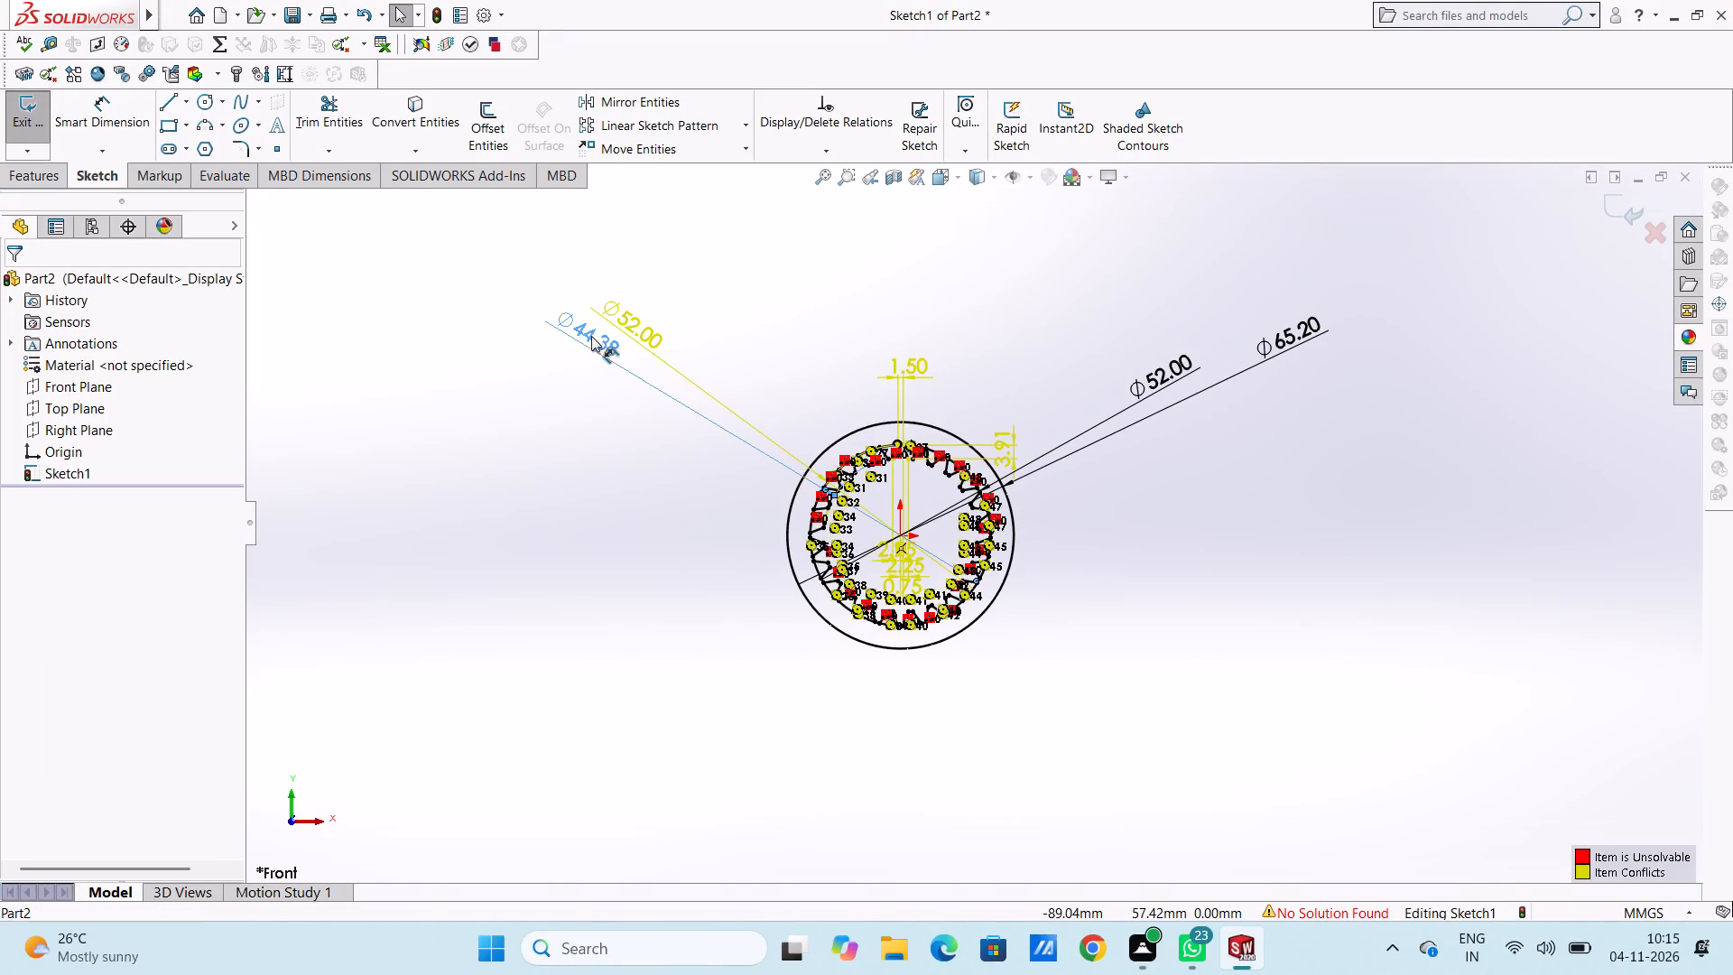
right_click(414, 367)
click(496, 605)
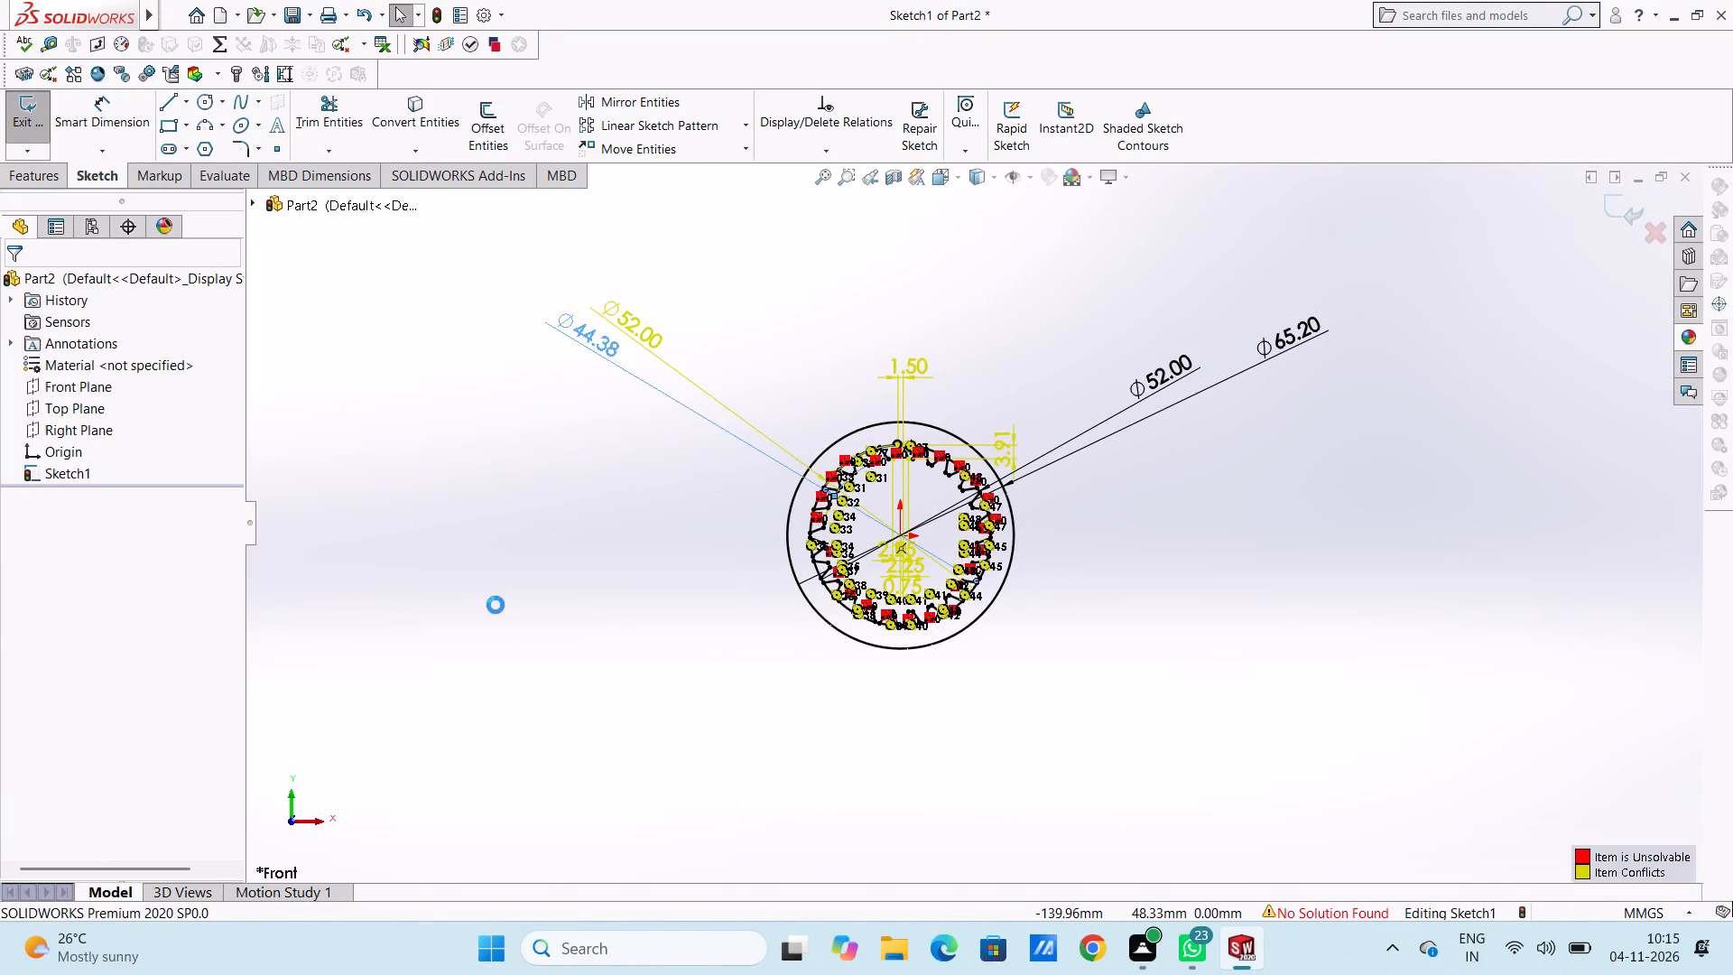
Examine the trimmed tooth profile around the ring, including a close look at the tooth tips on the lower left.
scroll(898, 487, down, 10)
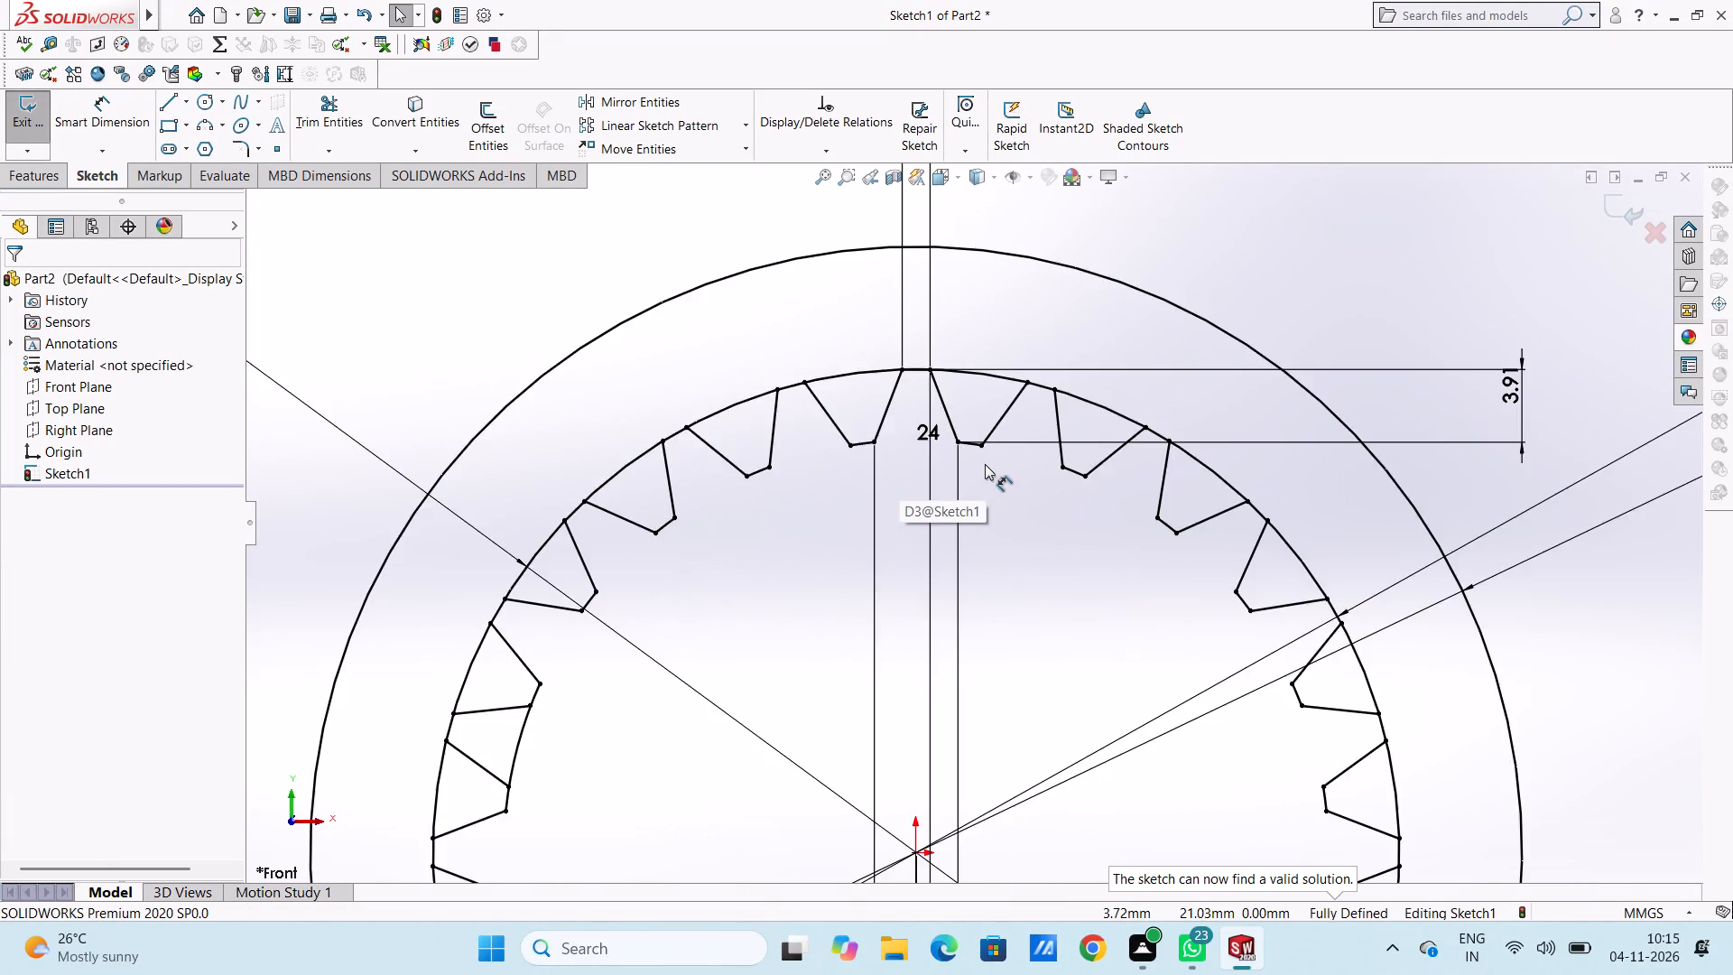
scroll(876, 478, down, 4)
scroll(876, 478, up, 6)
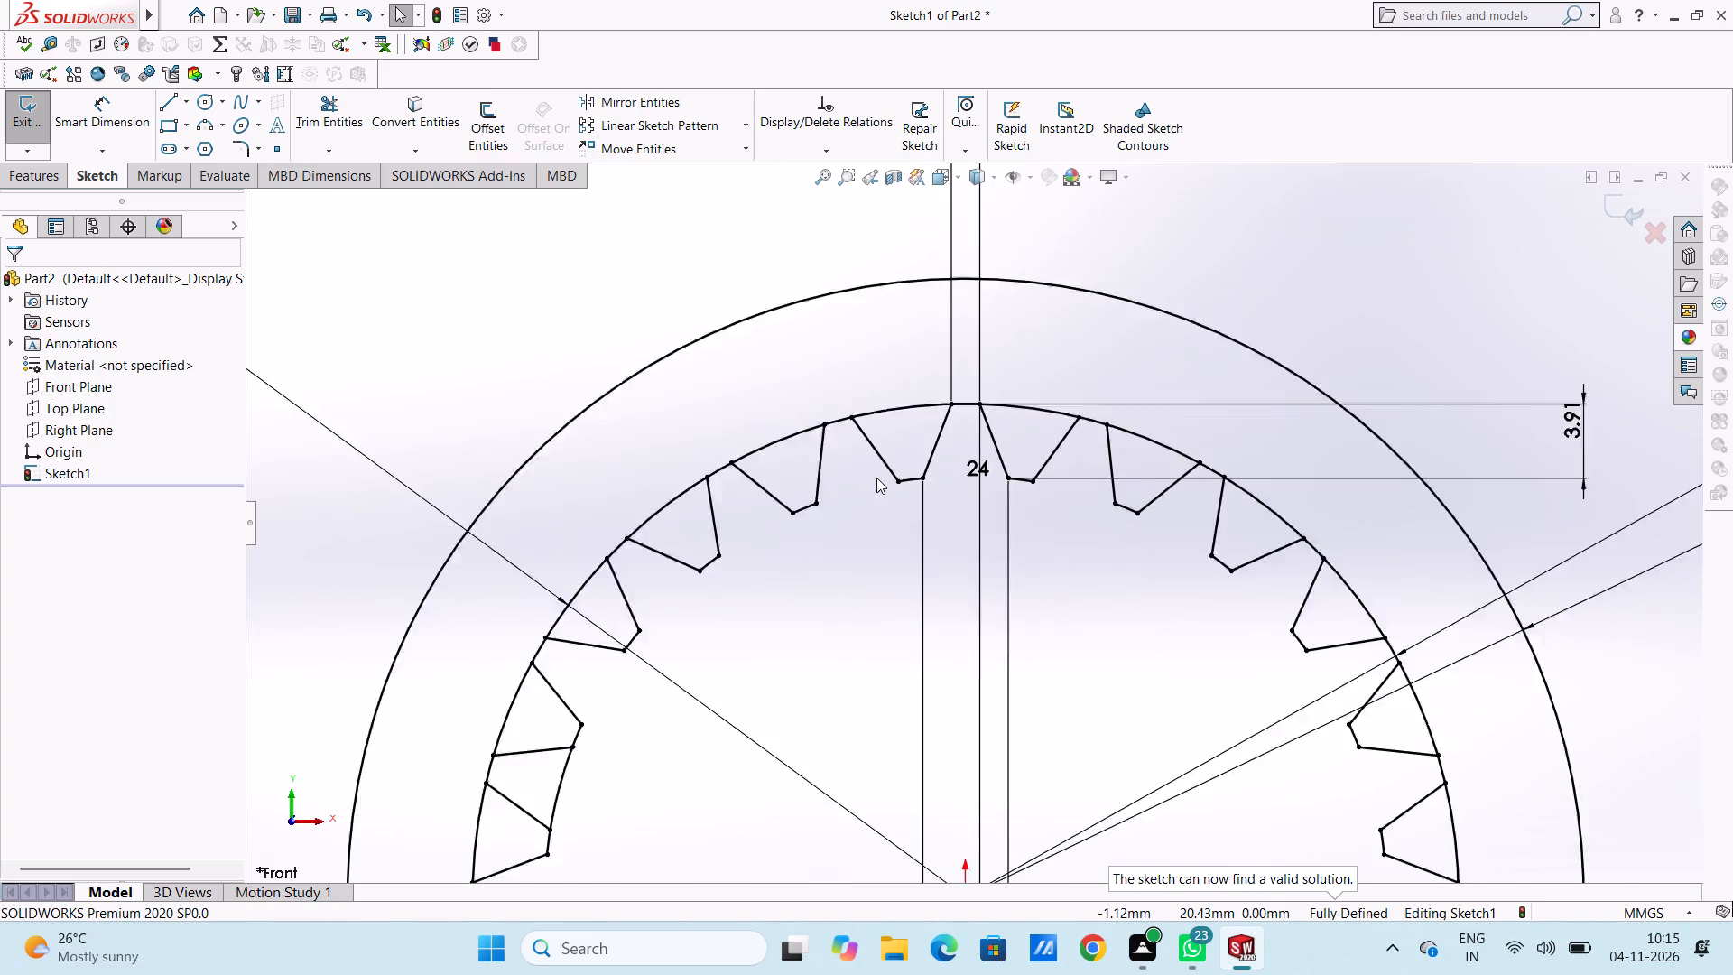
scroll(876, 478, up, 3)
scroll(931, 616, up, 4)
scroll(938, 637, down, 3)
scroll(937, 637, up, 4)
scroll(1002, 605, down, 5)
scroll(868, 553, down, 3)
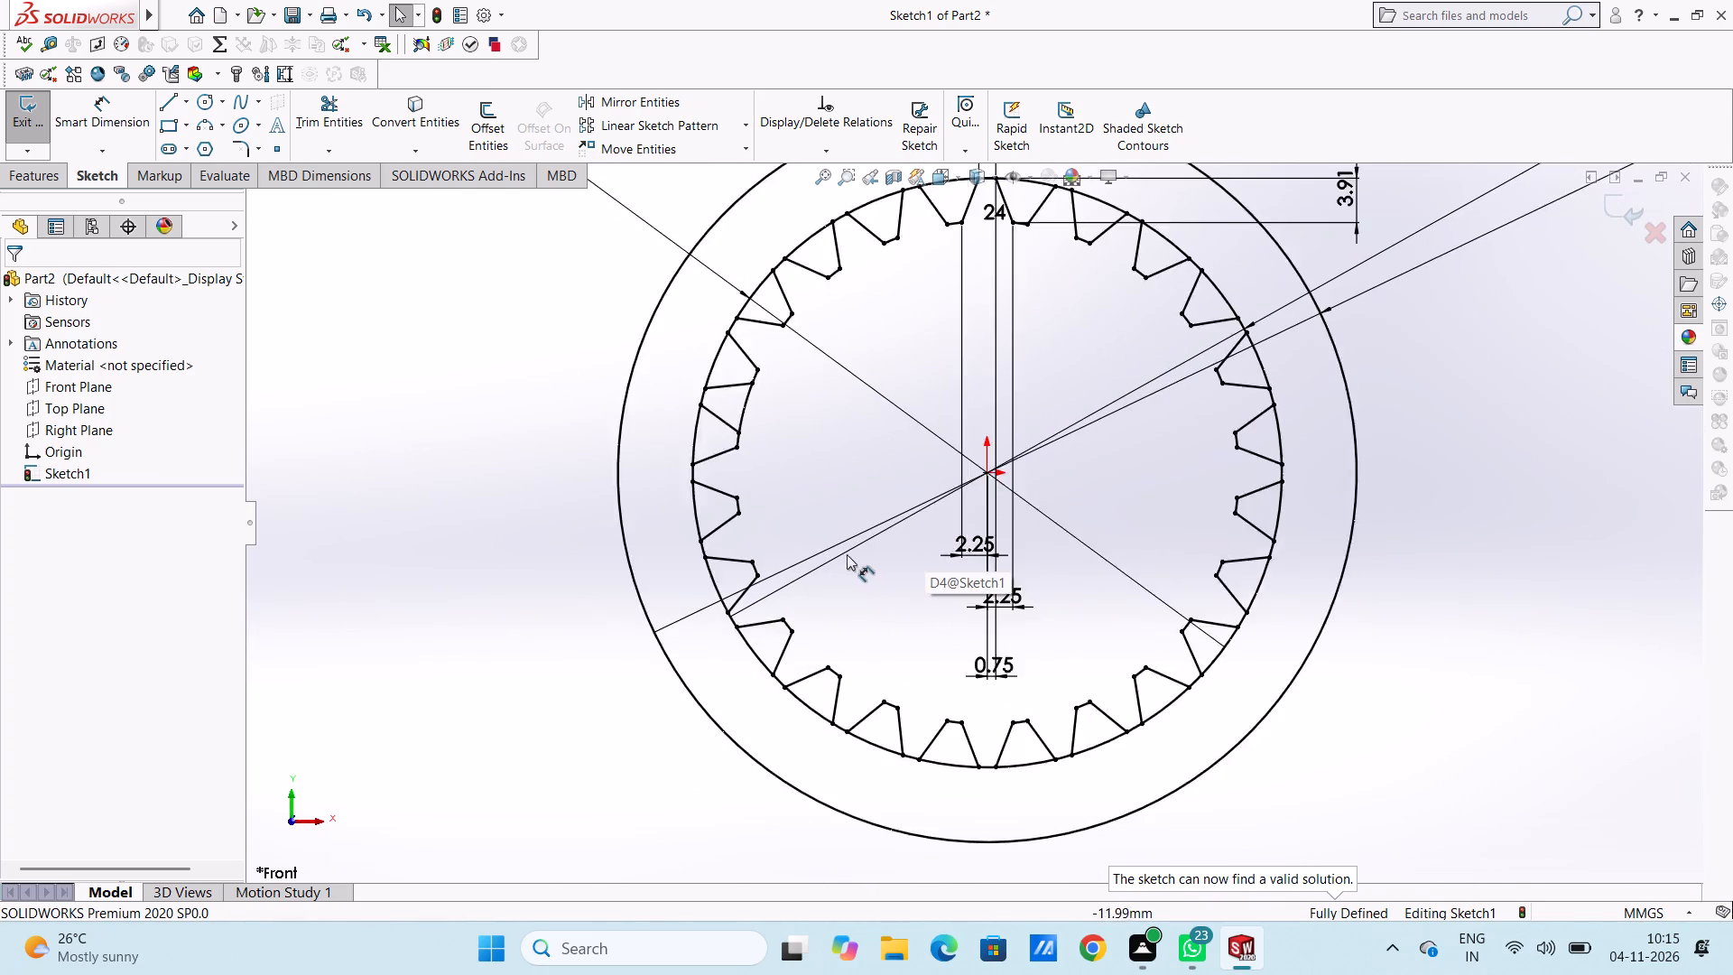
scroll(840, 554, down, 2)
scroll(723, 580, down, 11)
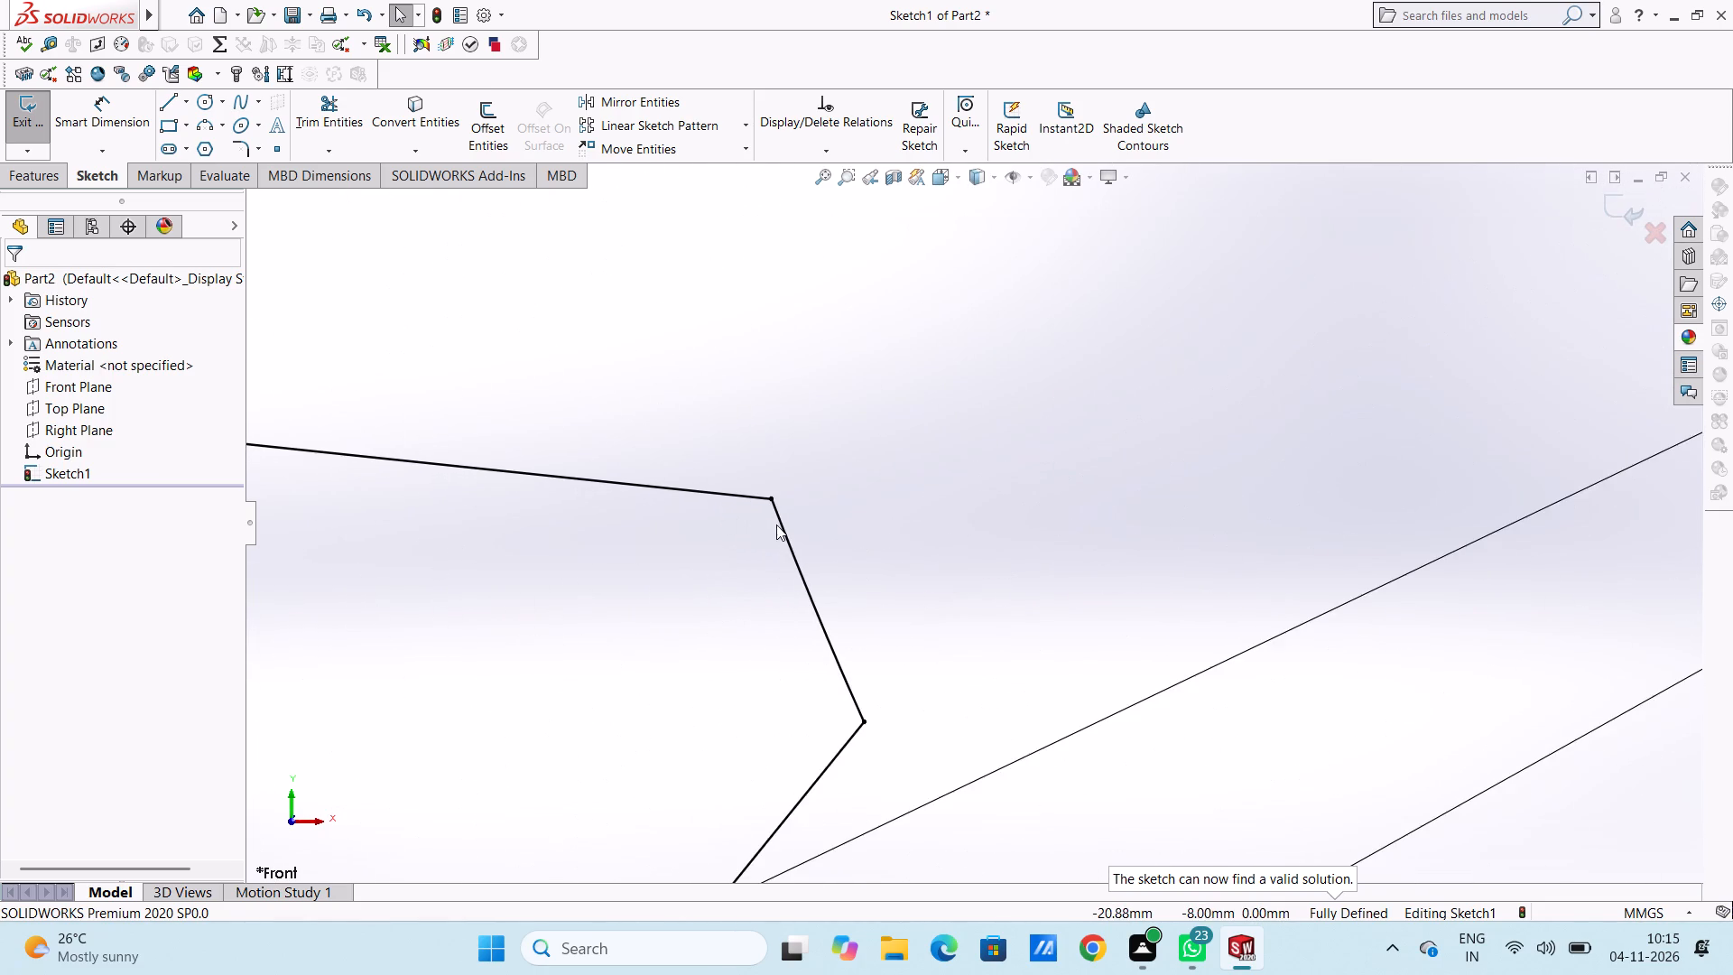
scroll(820, 523, down, 5)
scroll(820, 523, up, 16)
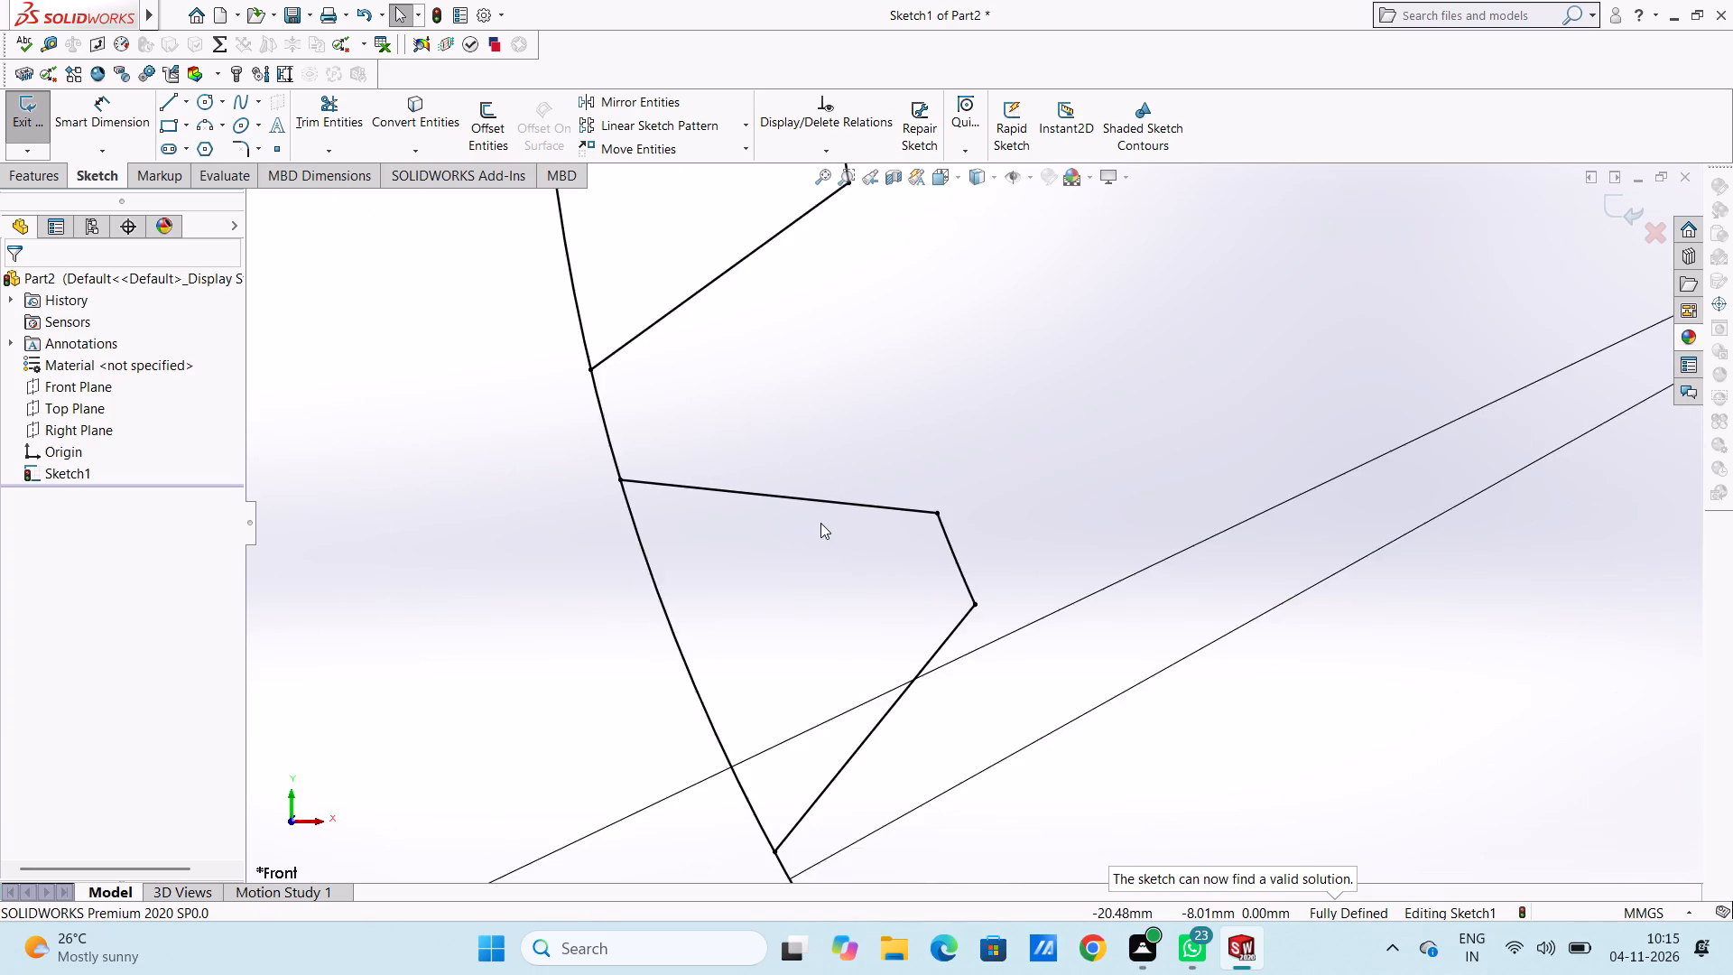
scroll(820, 523, up, 11)
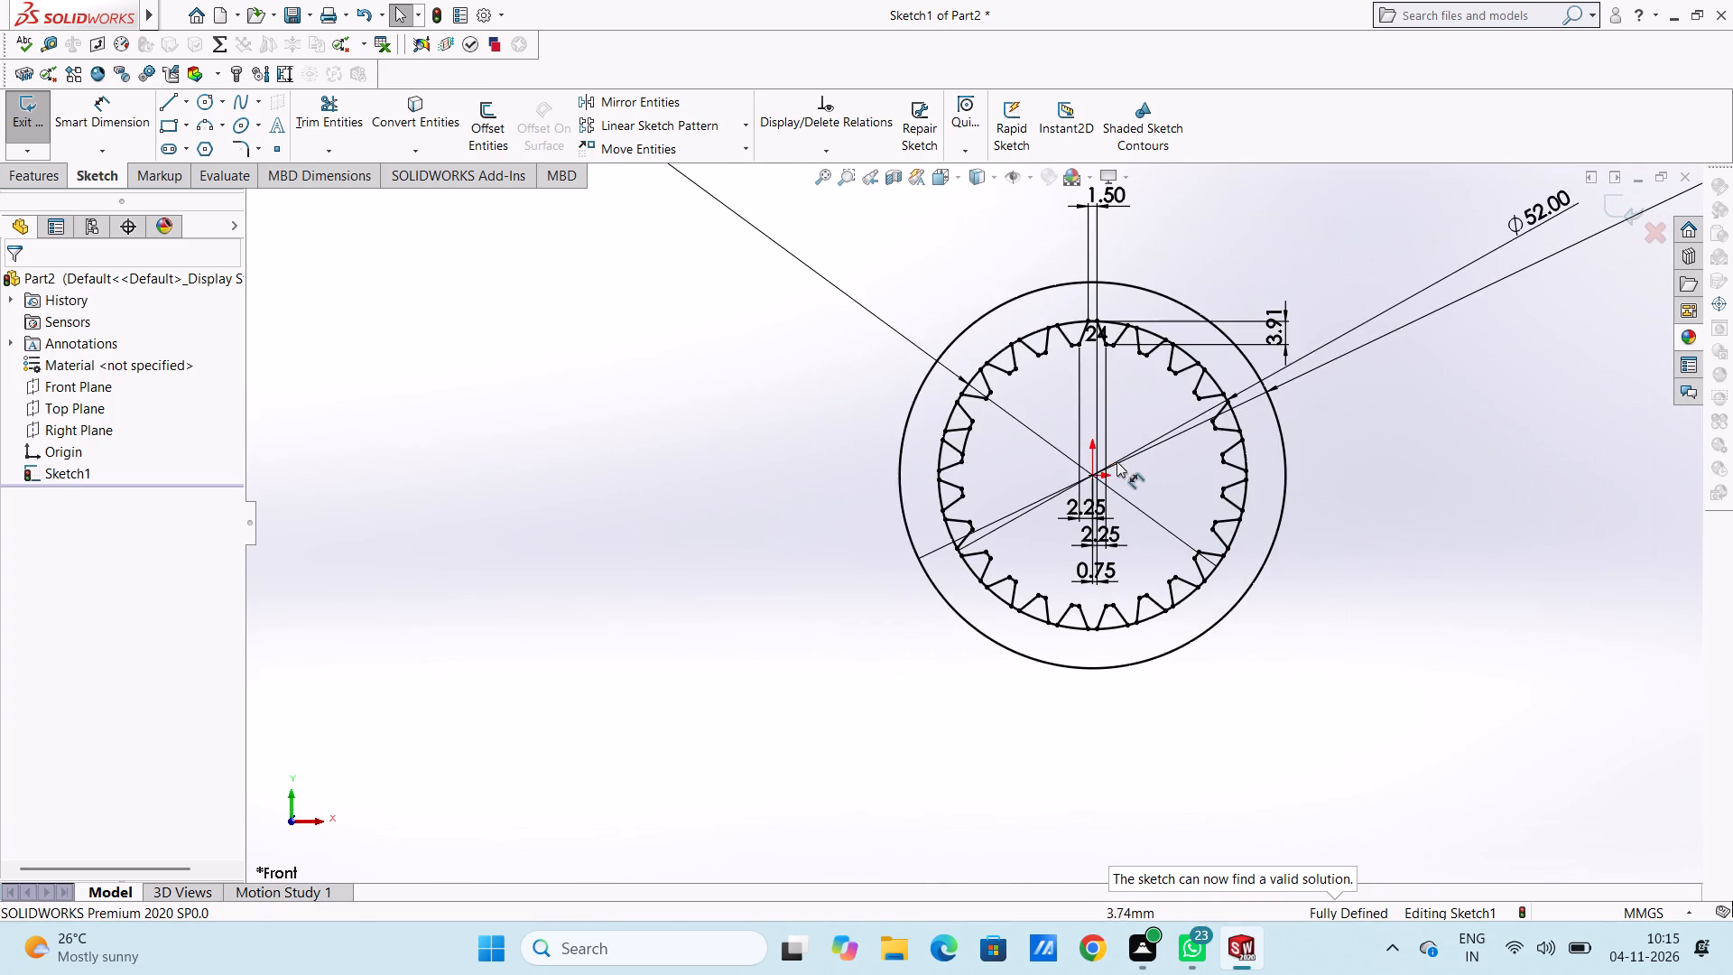
scroll(1117, 460, up, 2)
scroll(1161, 464, down, 2)
scroll(1167, 467, up, 3)
scroll(1167, 467, down, 1)
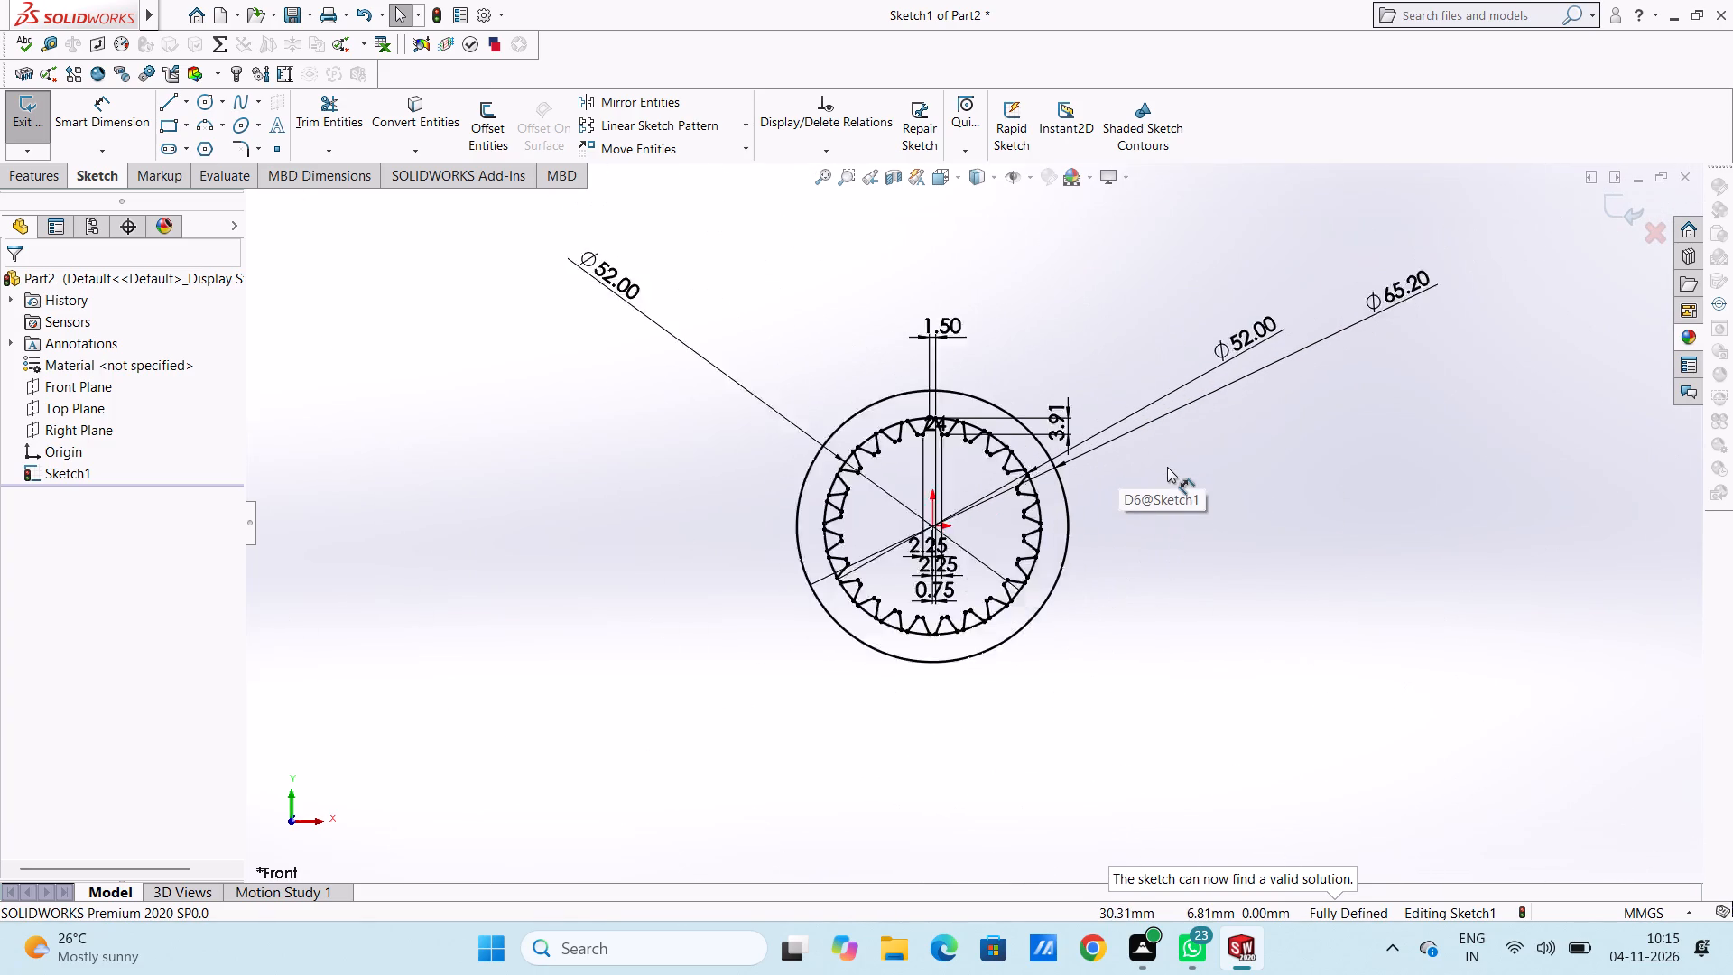
scroll(1167, 467, down, 1)
scroll(860, 497, down, 2)
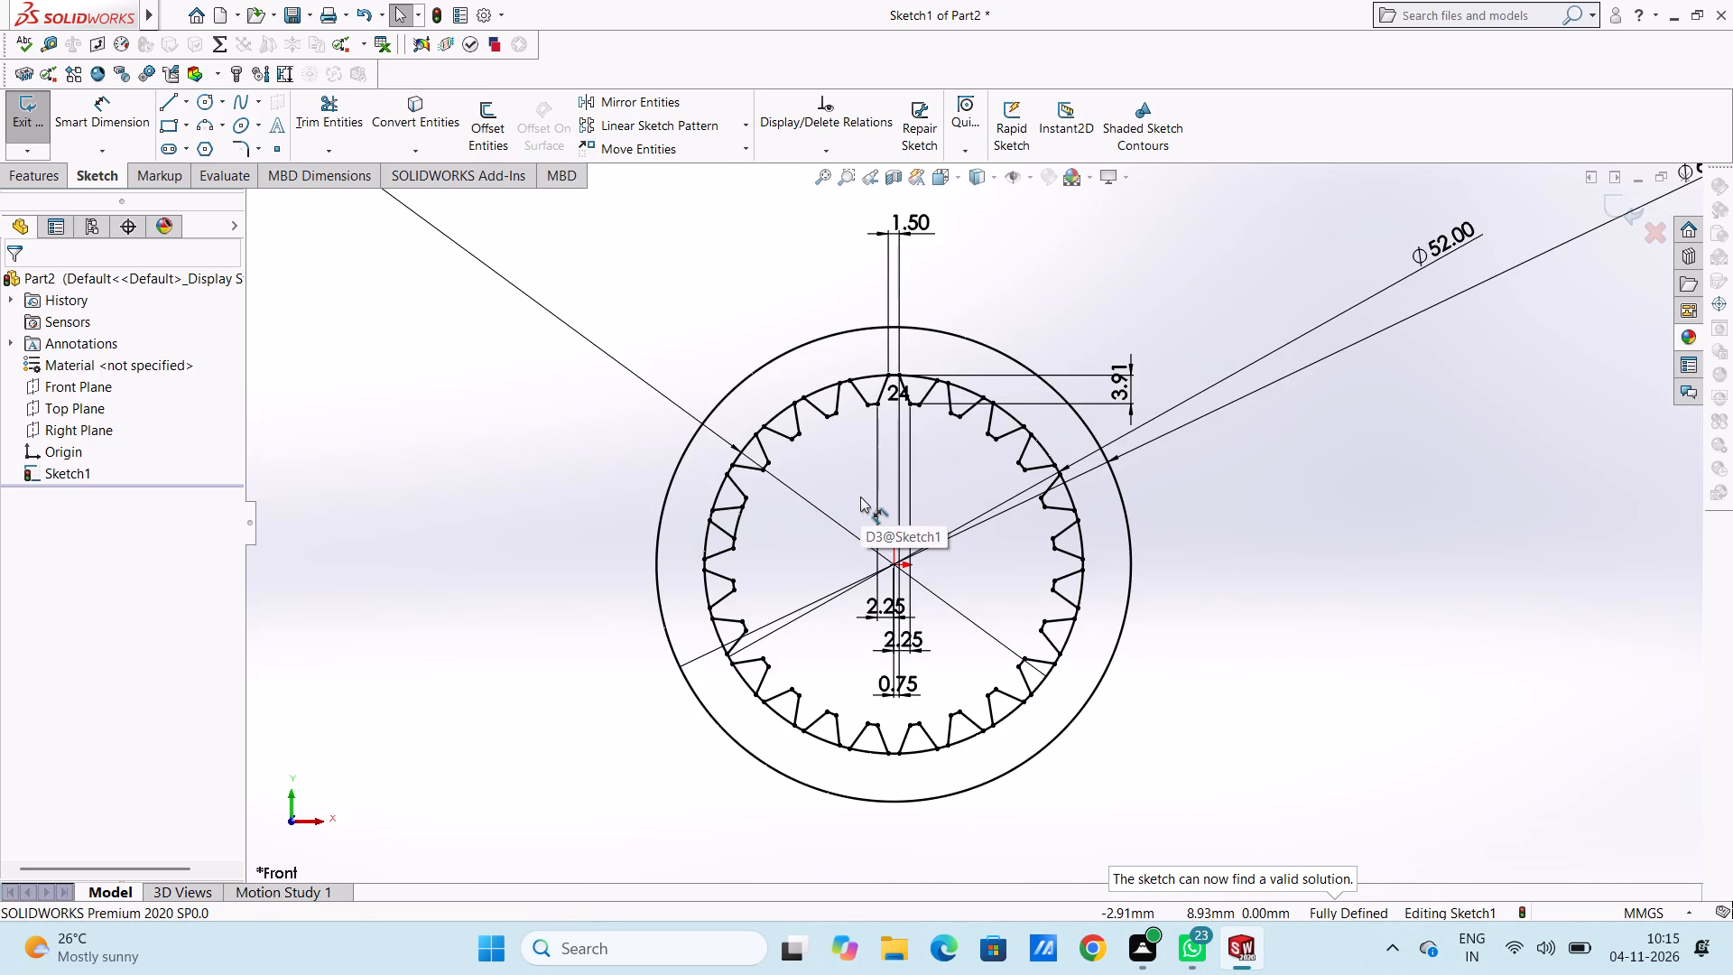
scroll(860, 497, up, 2)
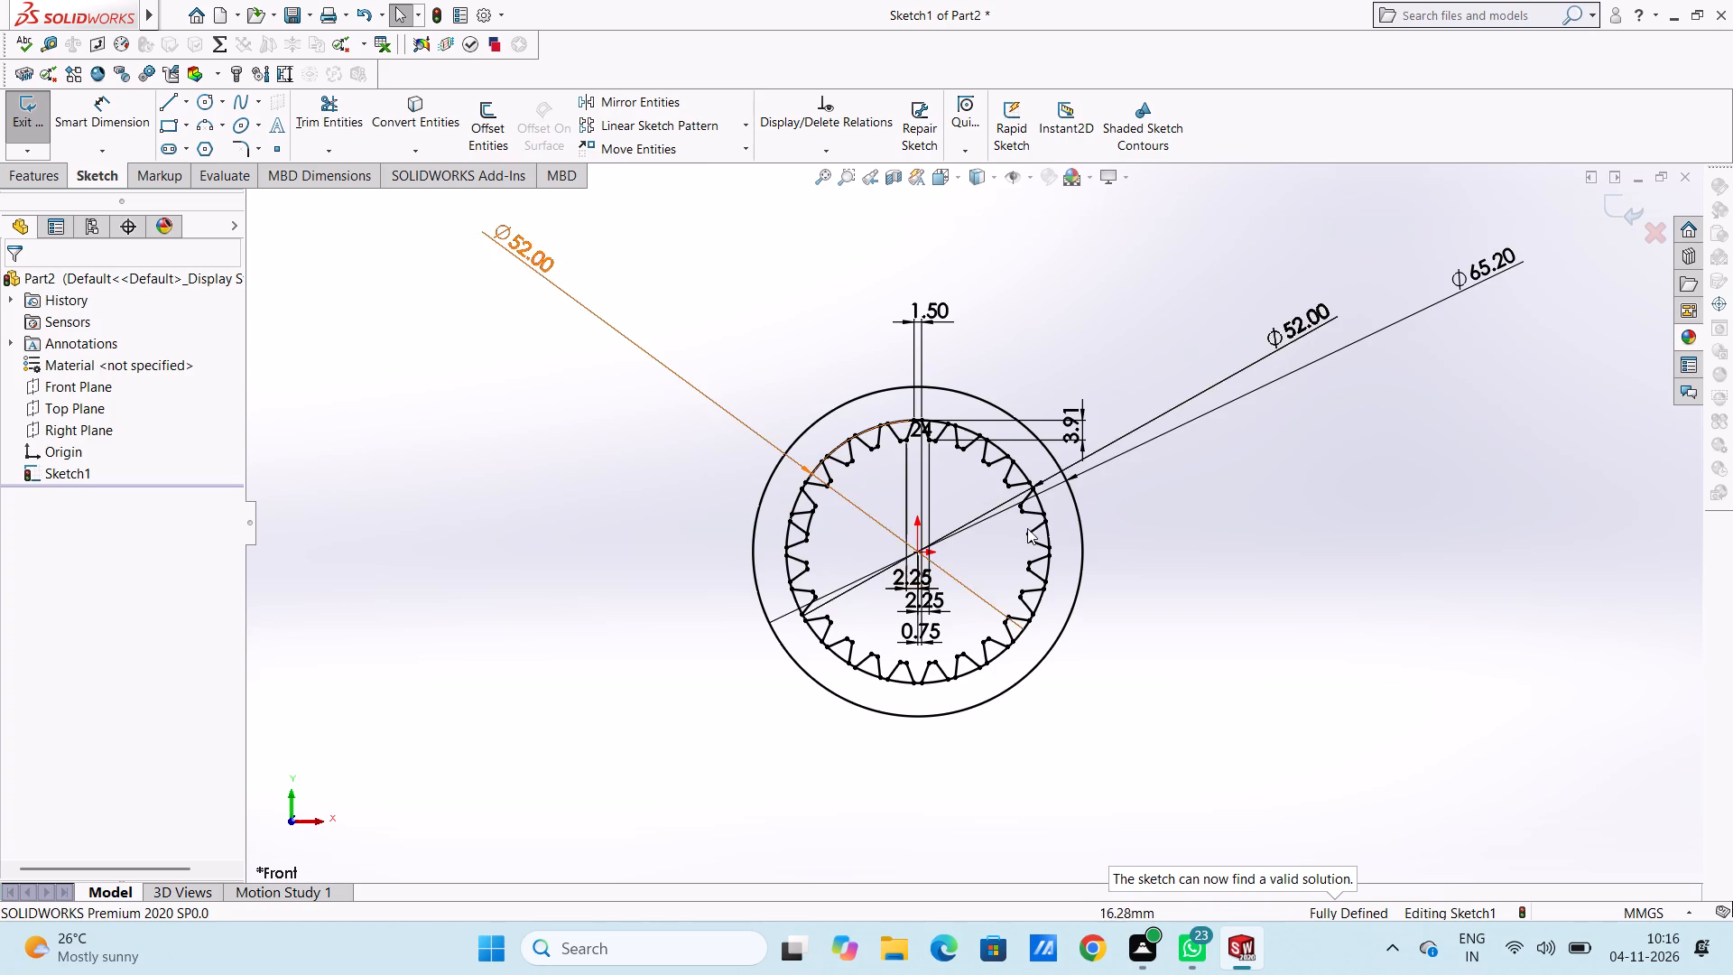
Move the 3.91, right-hand 52.00 and 65.20 dimensions to the left of the ring, and the 1.50 dimension higher above it.
scroll(1034, 525, up, 2)
scroll(1155, 543, down, 1)
drag(1016, 414, 371, 483)
click(502, 527)
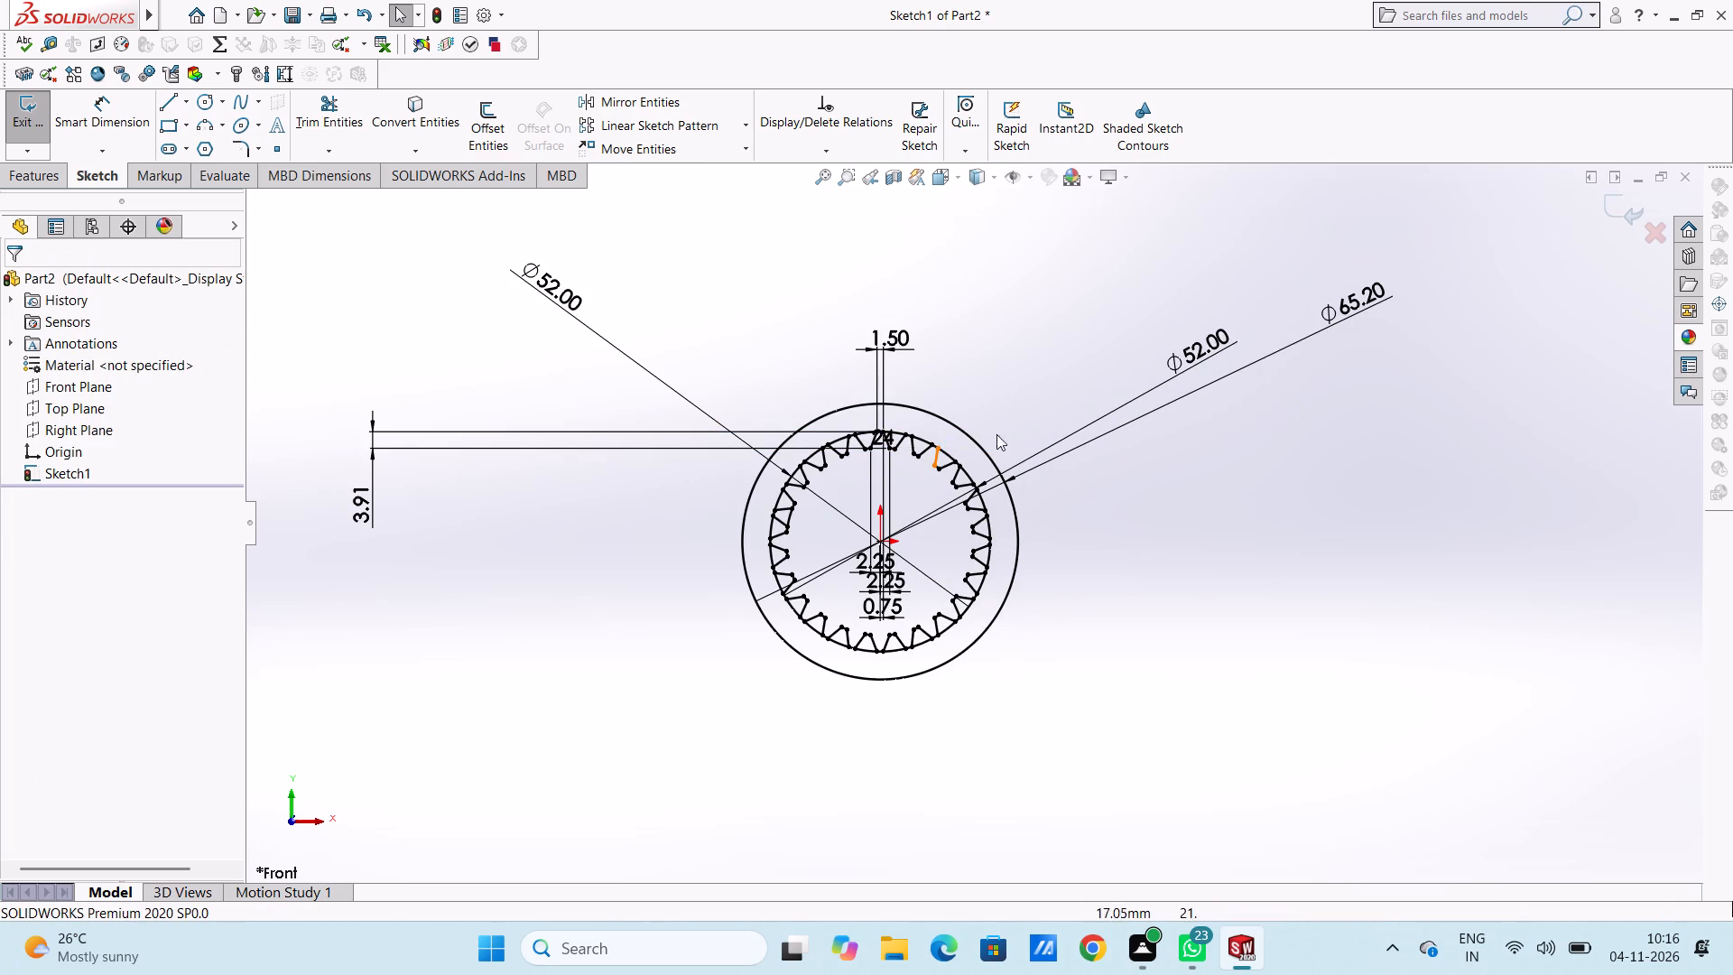
drag(1174, 358, 391, 675)
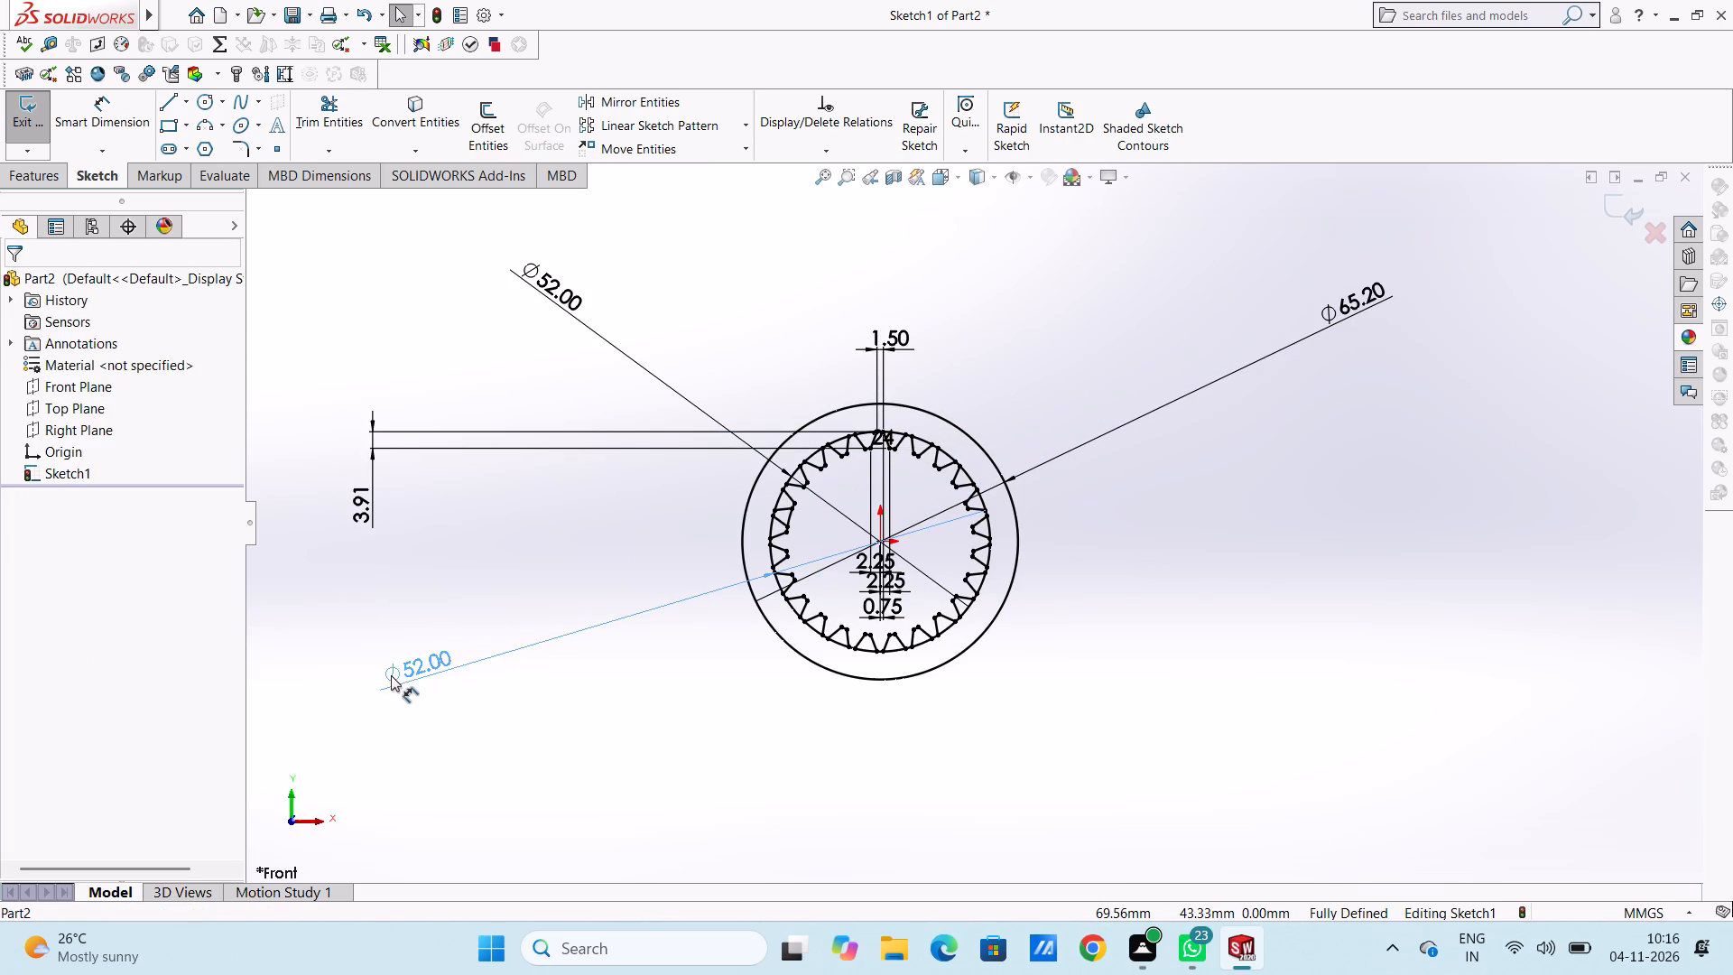
drag(391, 675, 390, 675)
click(522, 565)
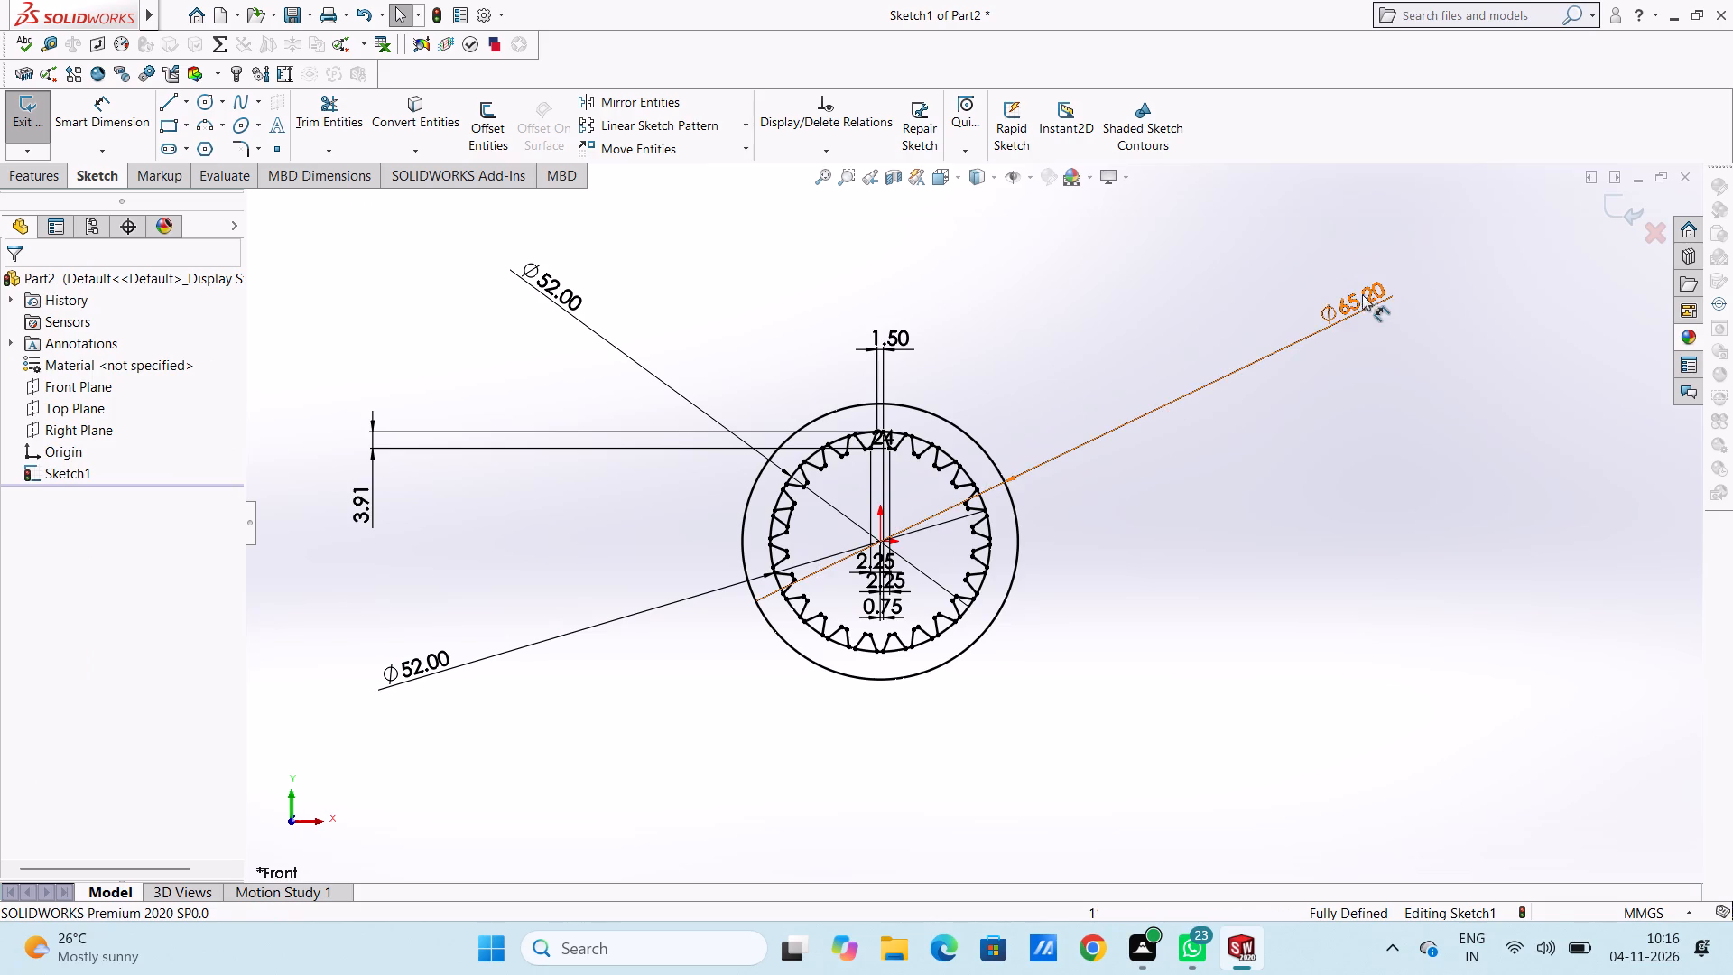
drag(1362, 293, 331, 616)
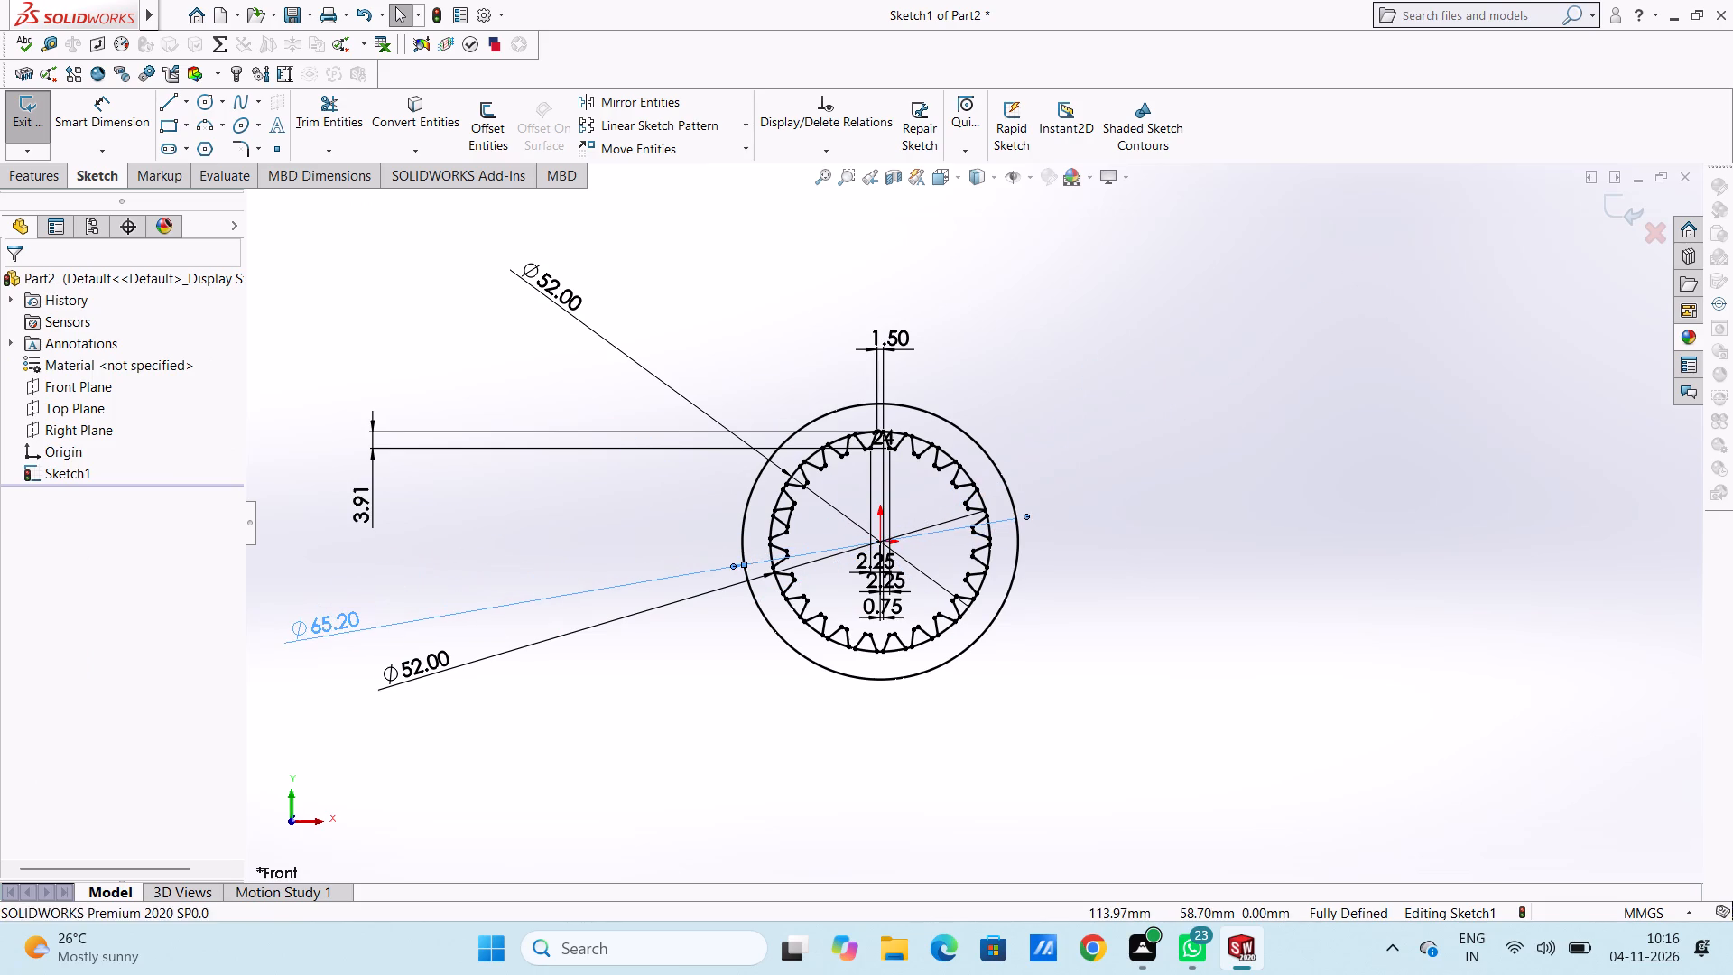
click(618, 506)
drag(883, 348, 889, 200)
click(833, 288)
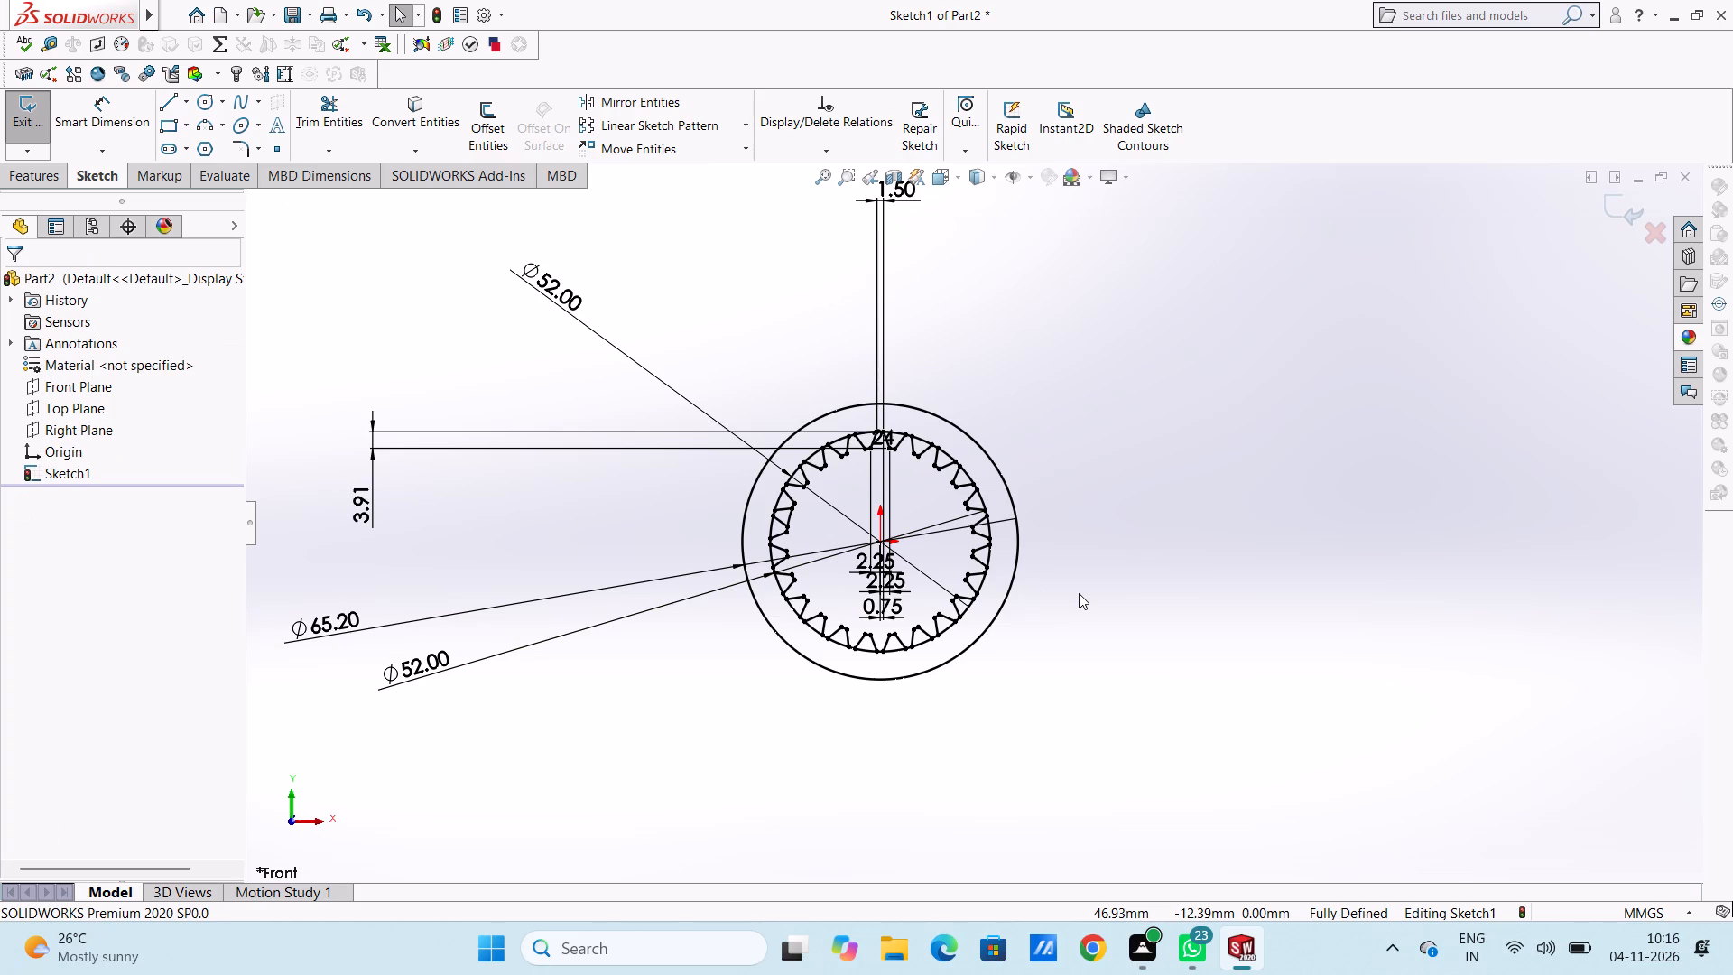
Move both 2.25 dimensions and the 0.75 dimension out of the ring's interior to well below the outer circle.
scroll(1071, 596, up, 3)
scroll(943, 662, down, 4)
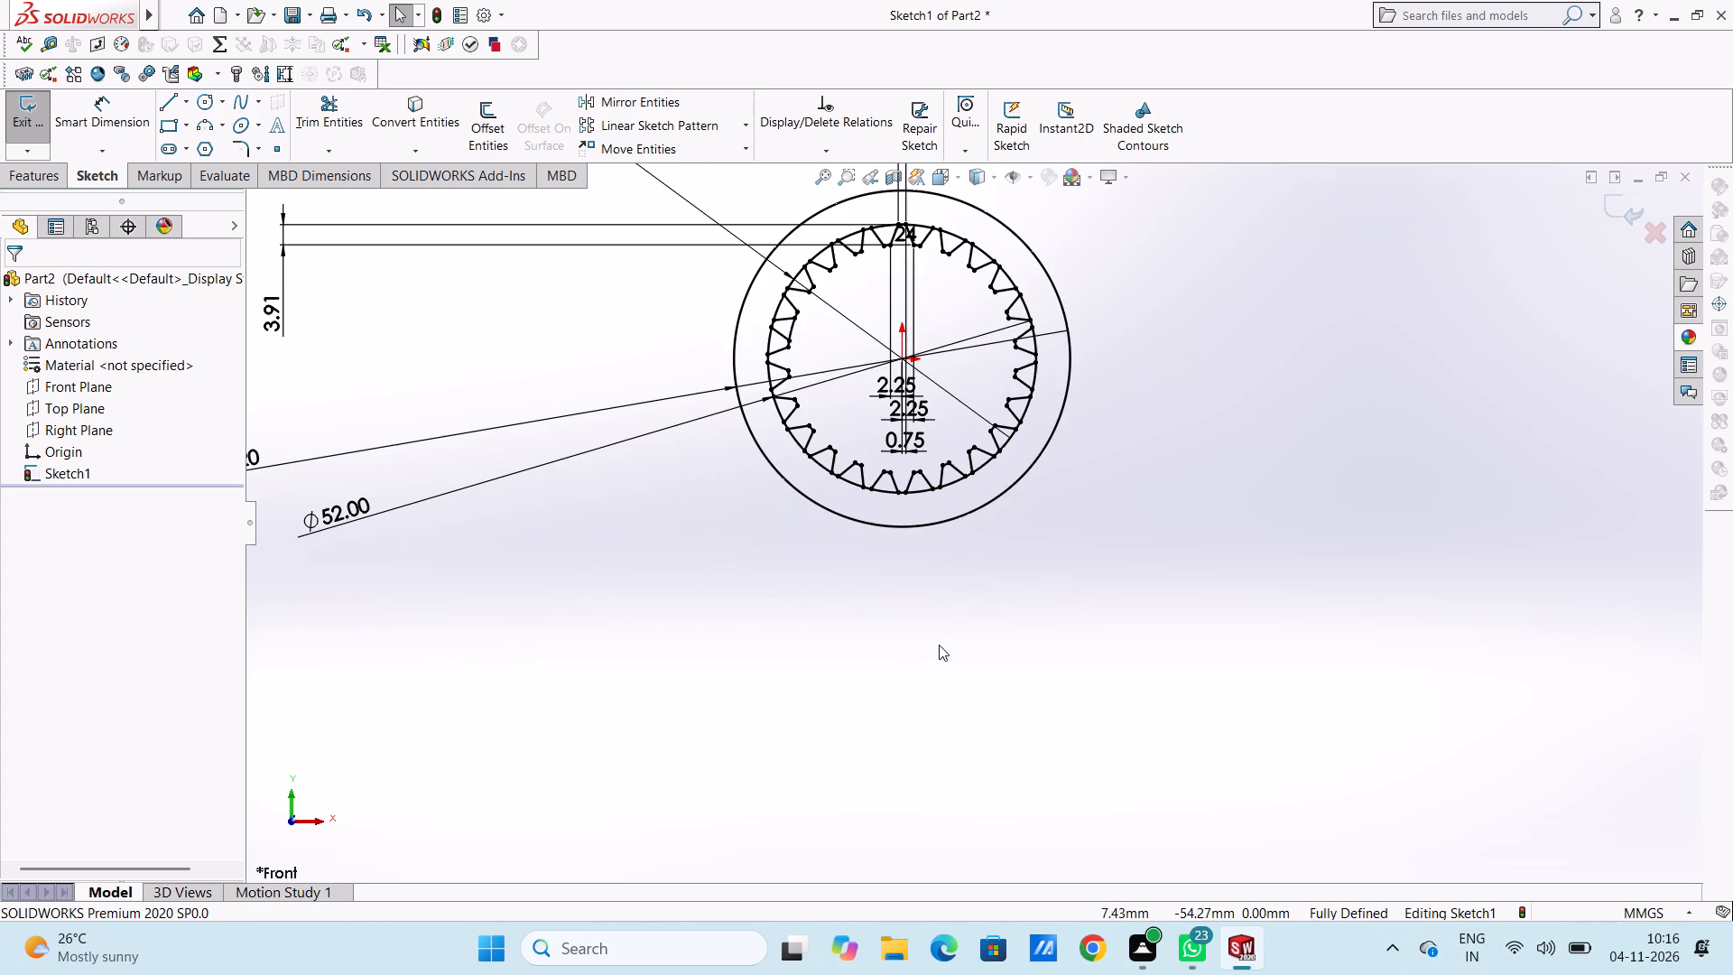
drag(883, 380, 909, 821)
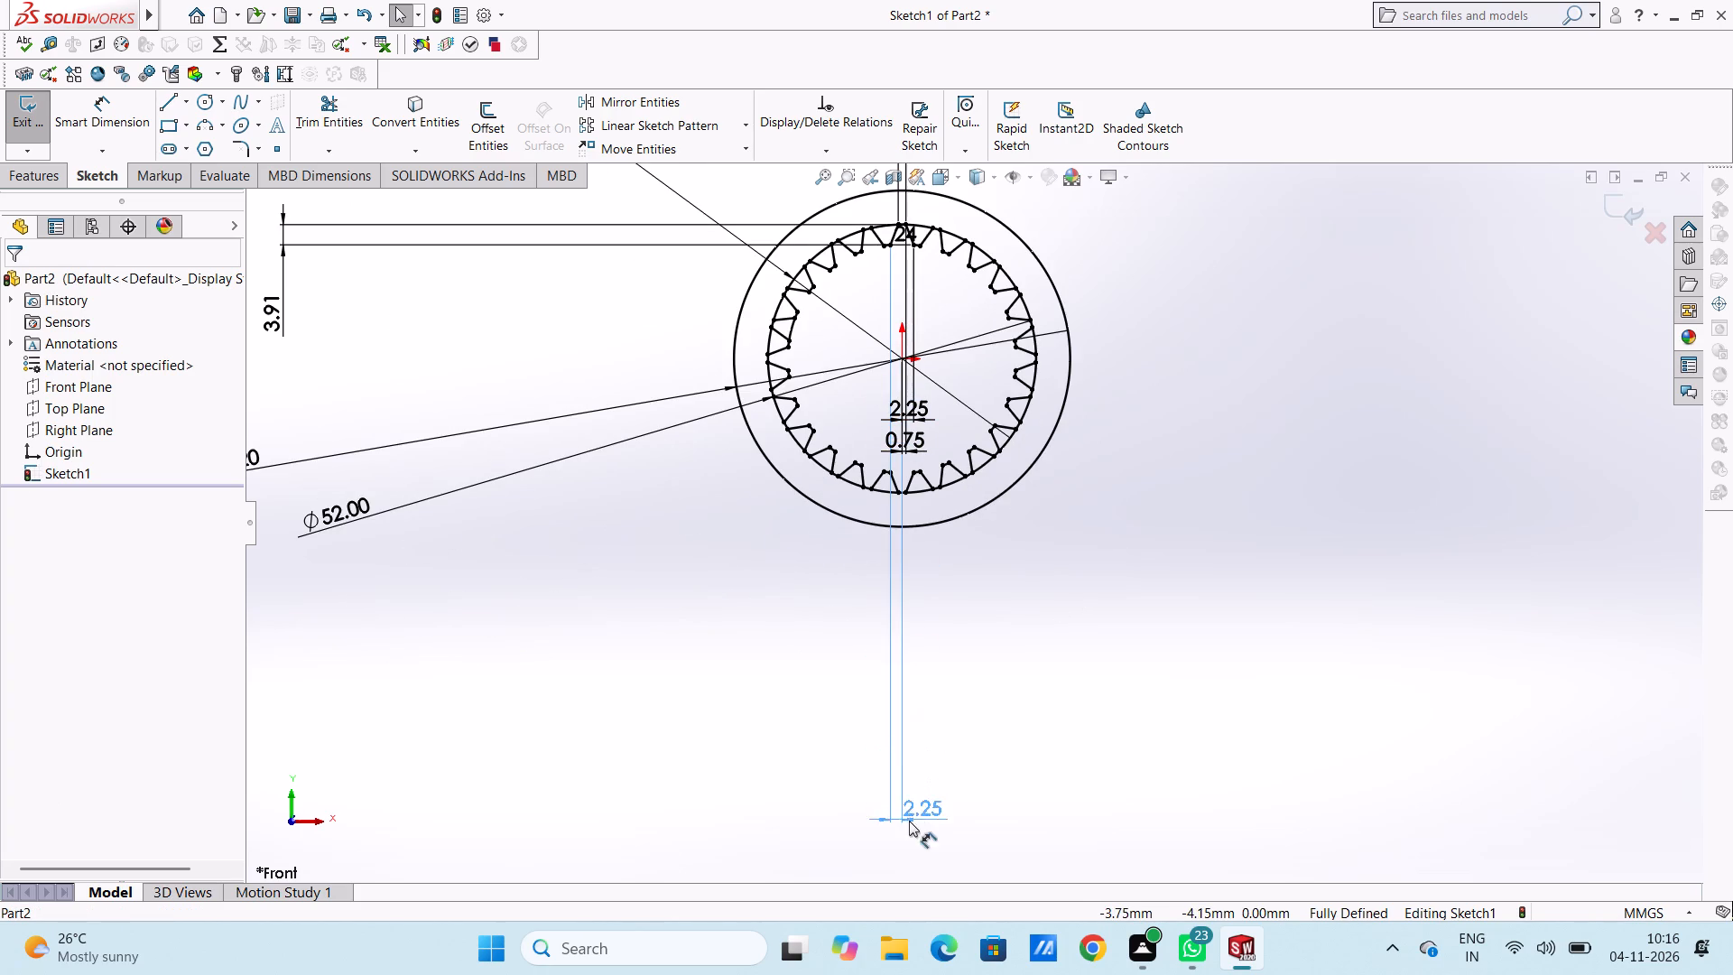
drag(909, 821, 913, 857)
click(1046, 665)
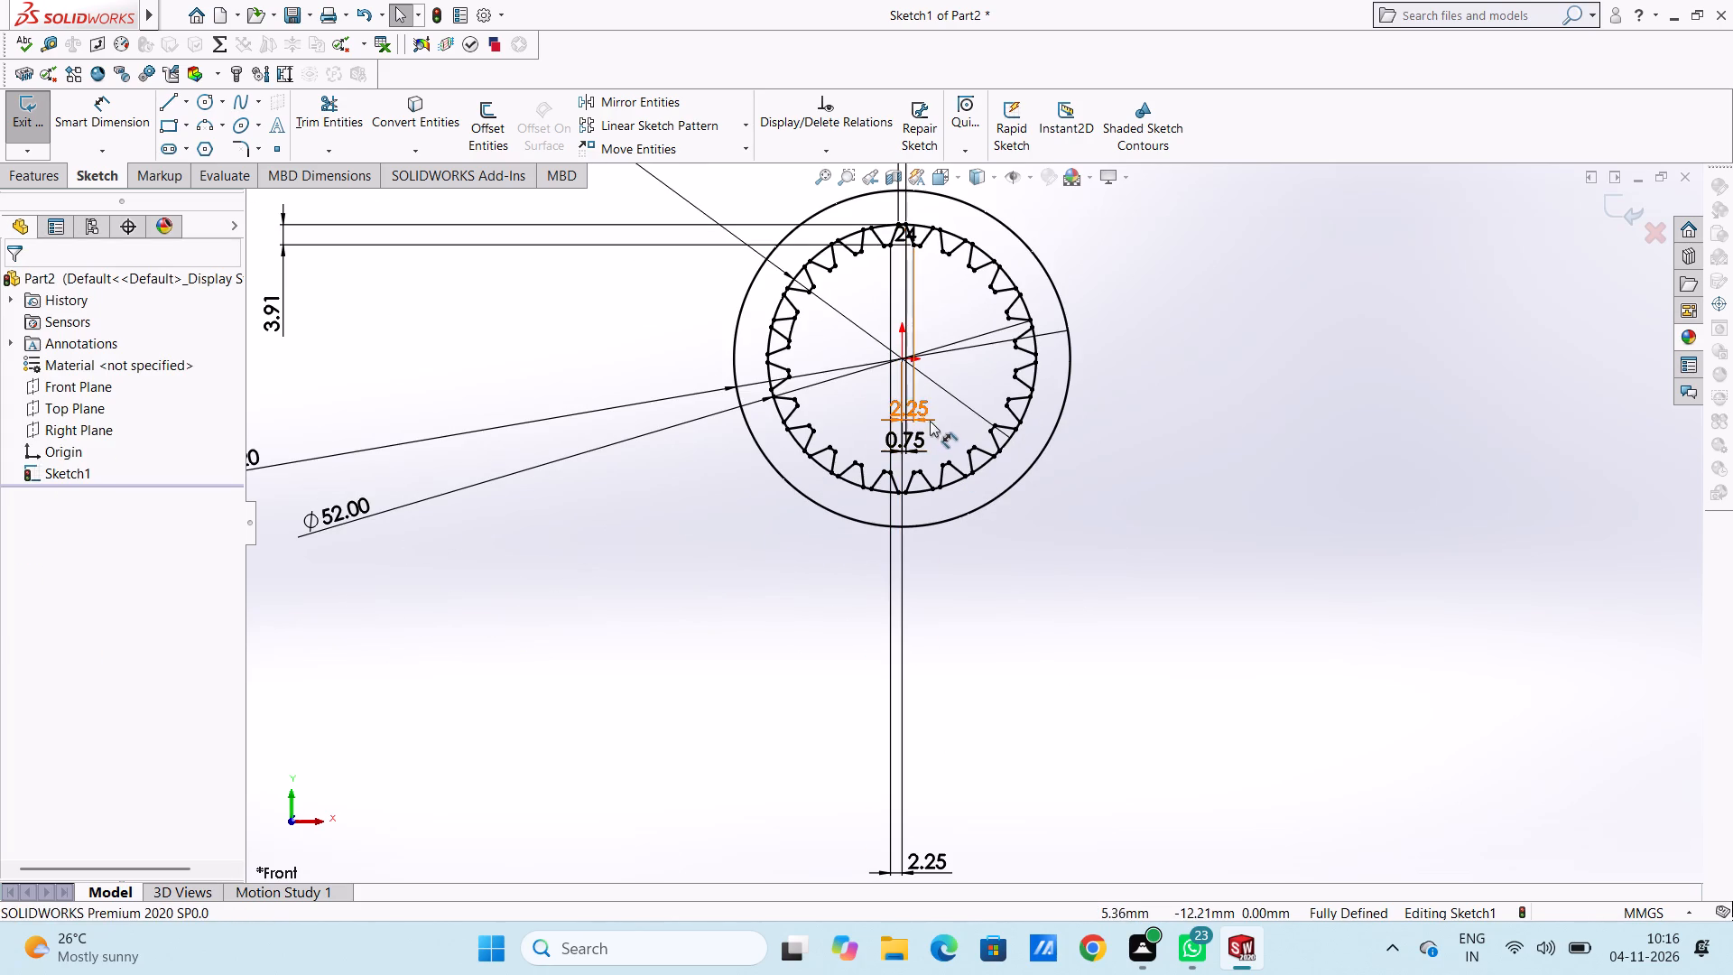
drag(928, 418, 1018, 873)
click(996, 722)
drag(905, 450, 921, 544)
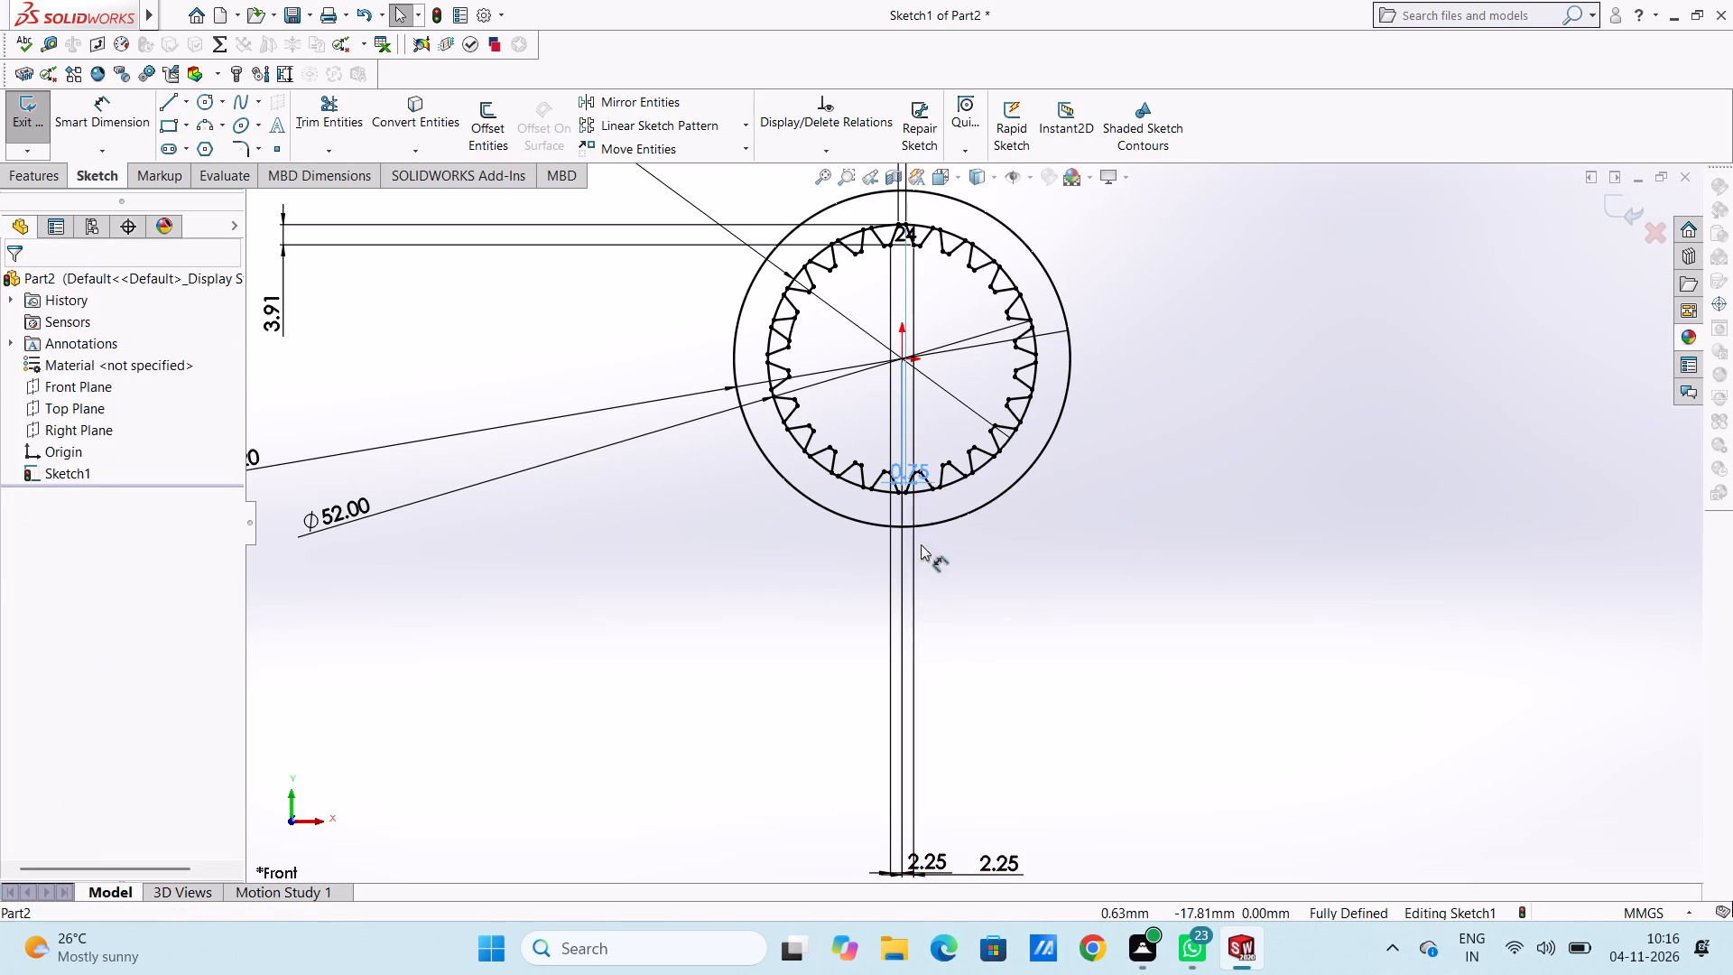
drag(921, 544, 938, 858)
click(978, 692)
scroll(971, 487, up, 3)
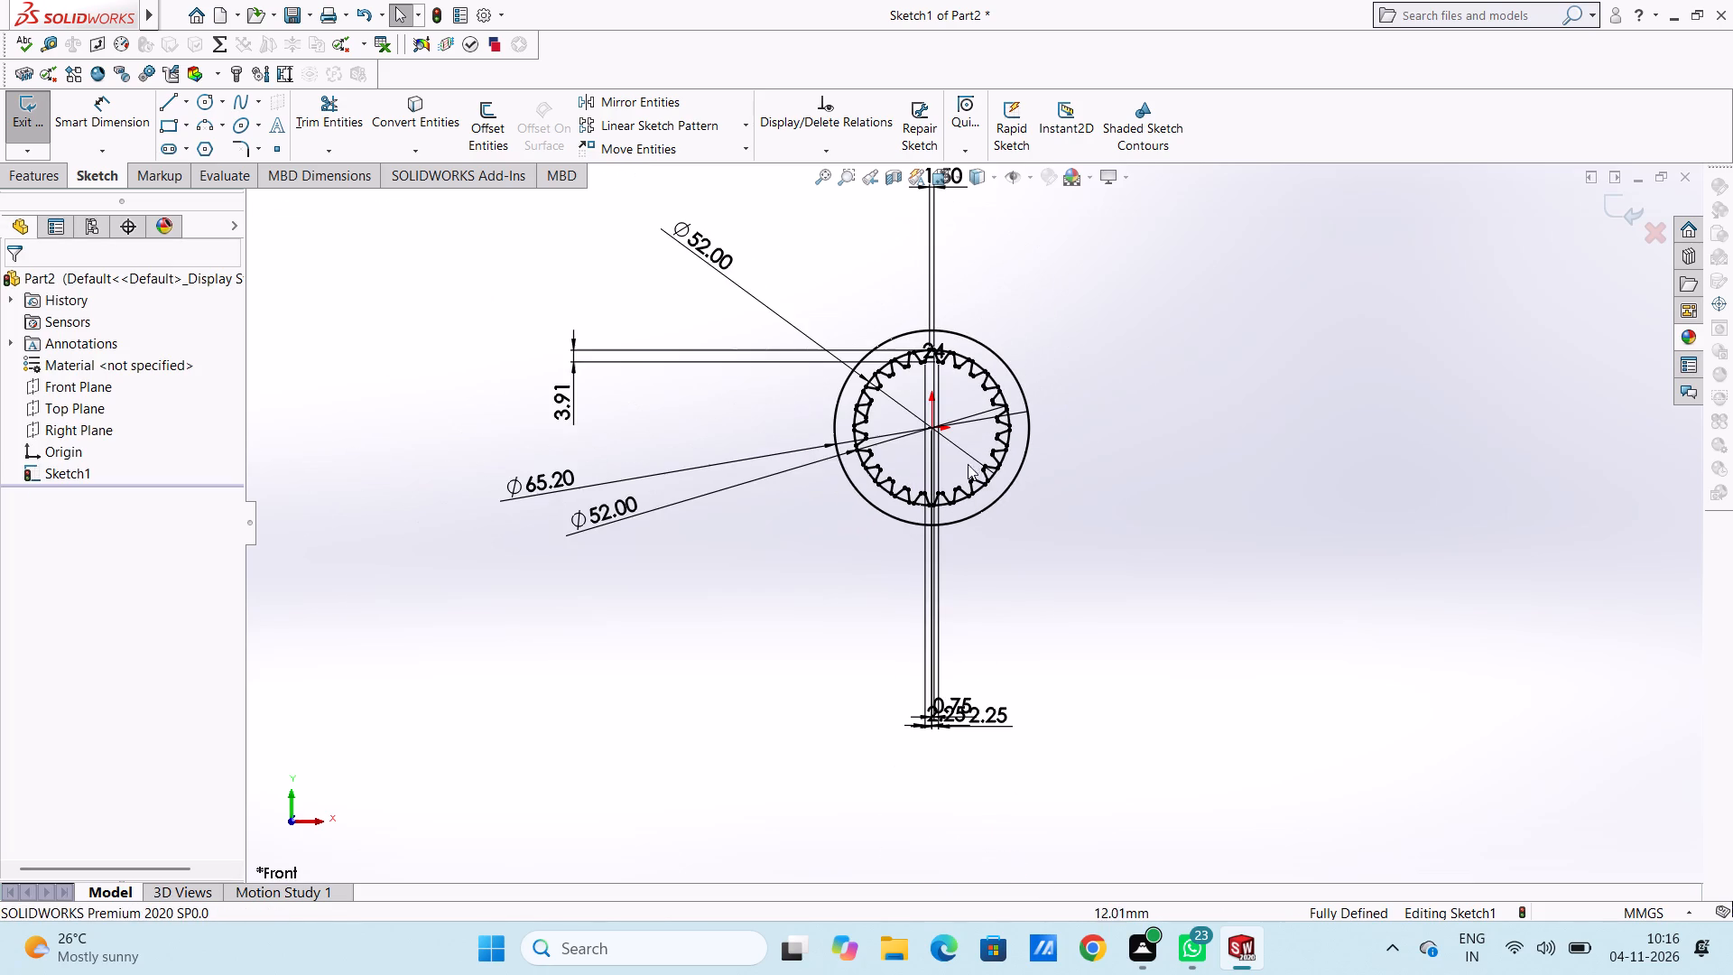
scroll(1012, 294, up, 3)
scroll(1031, 418, down, 4)
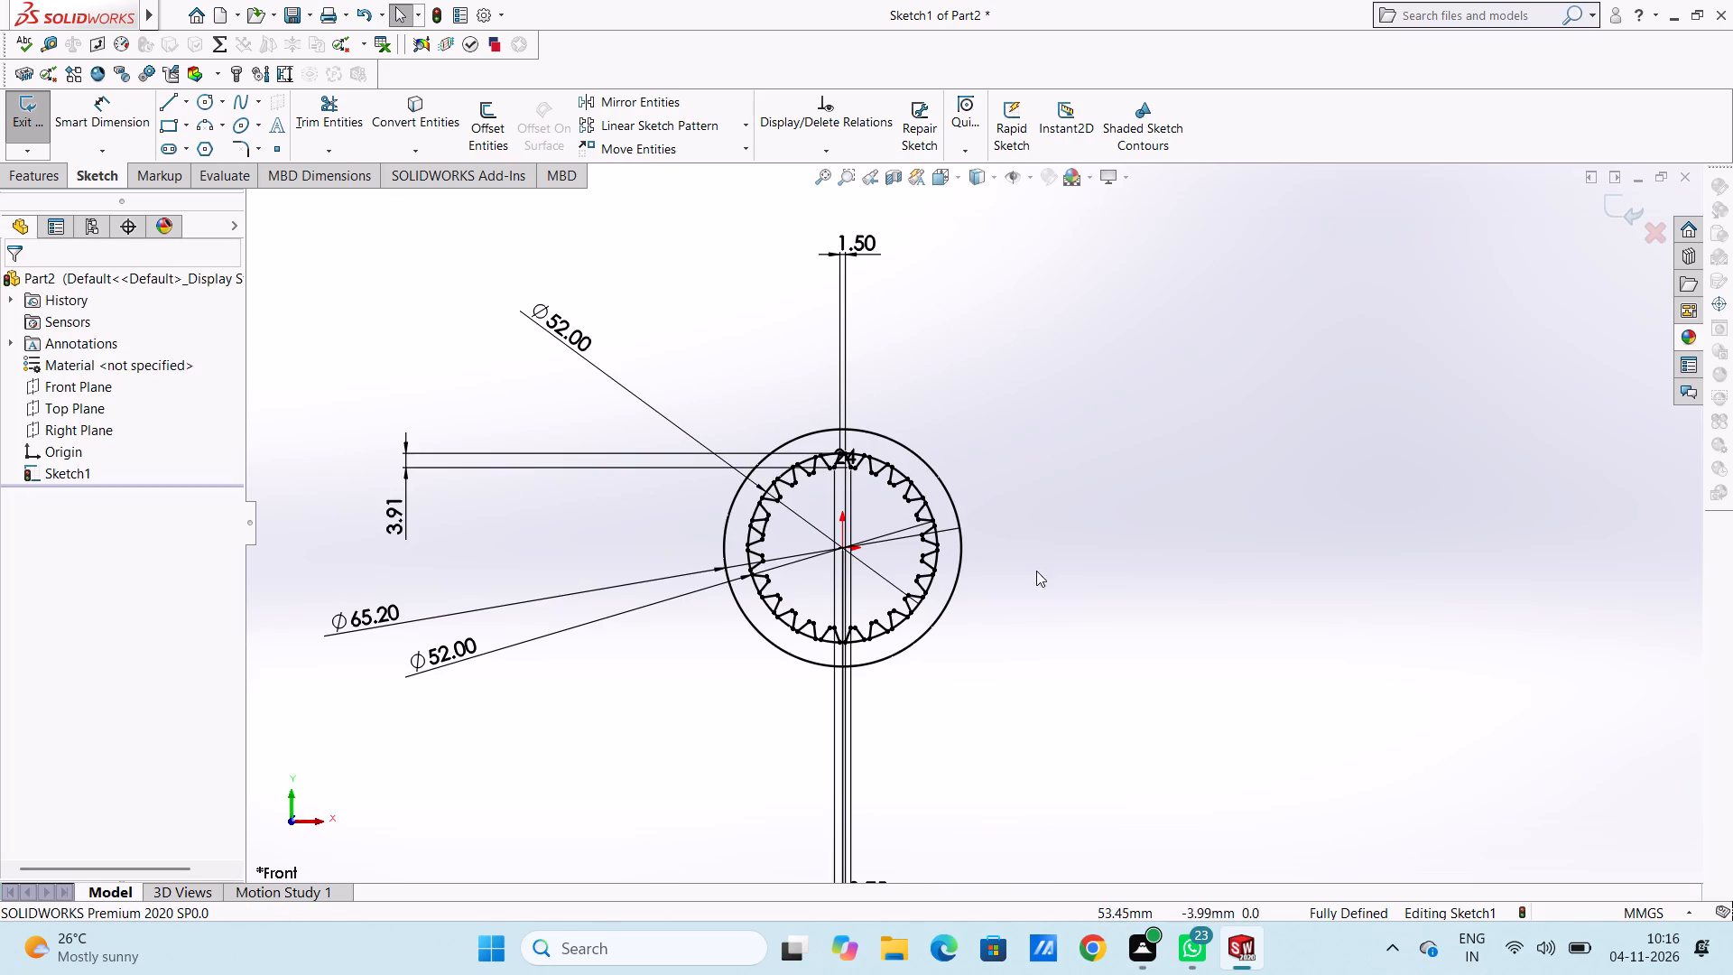
click(1024, 617)
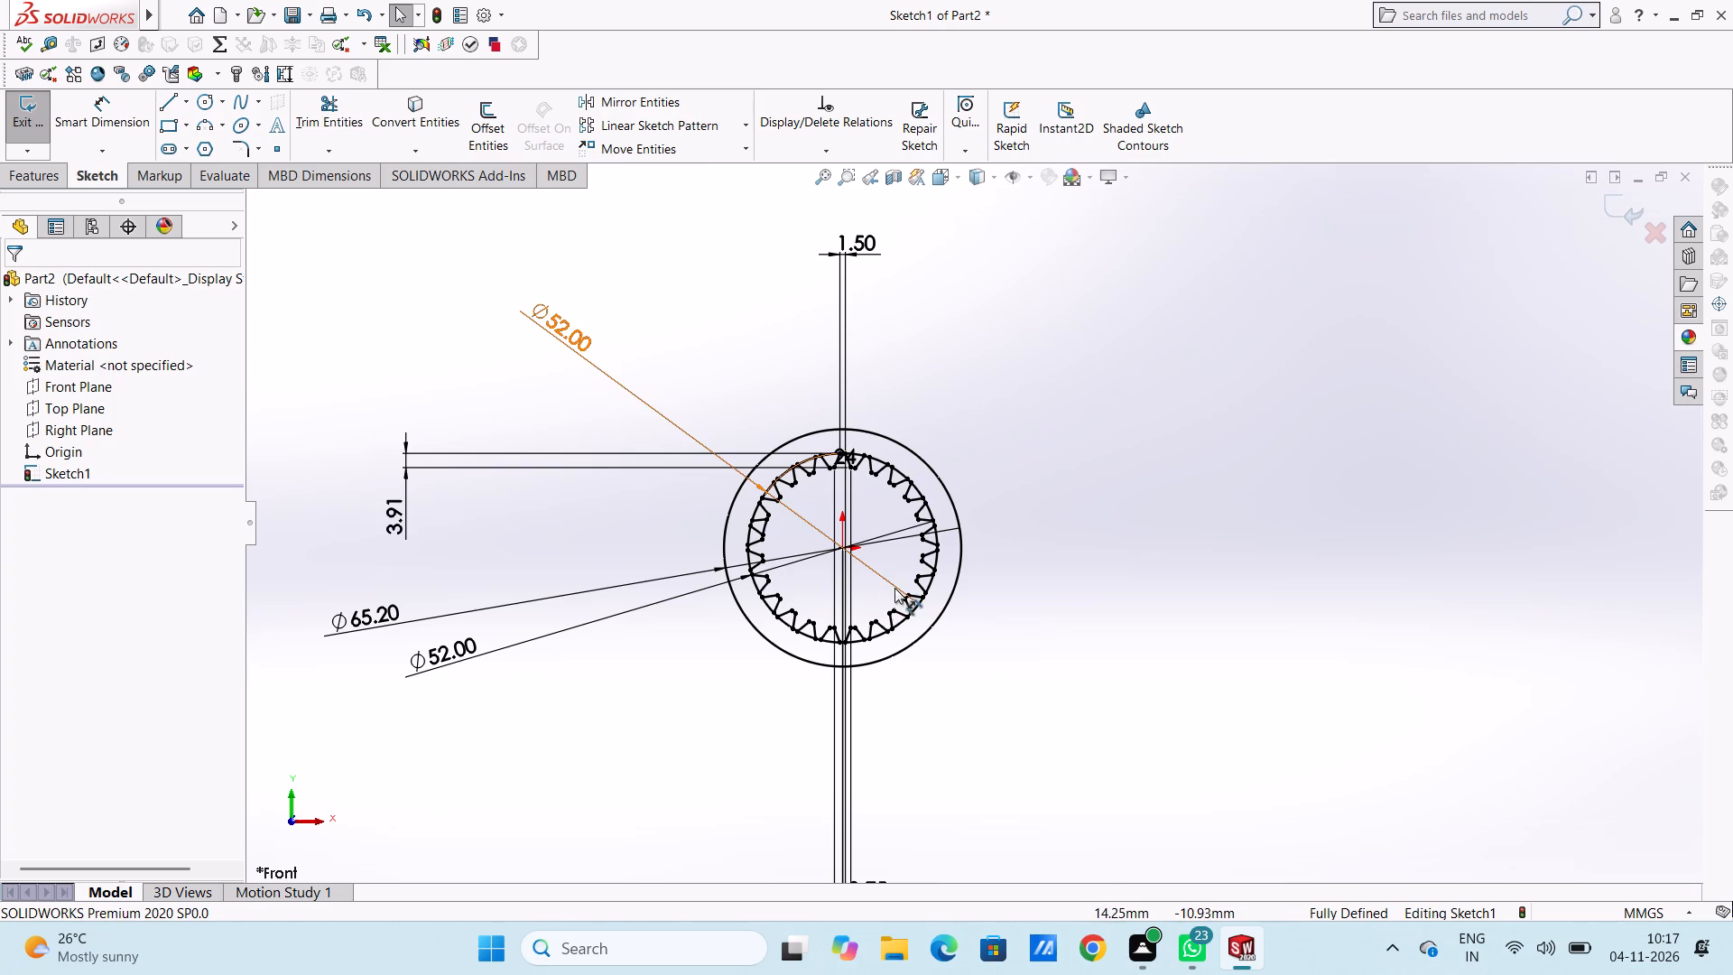
Draw a 41.65 mm vertical line straight down from the ring's centre.
click(163, 104)
scroll(898, 649, down, 2)
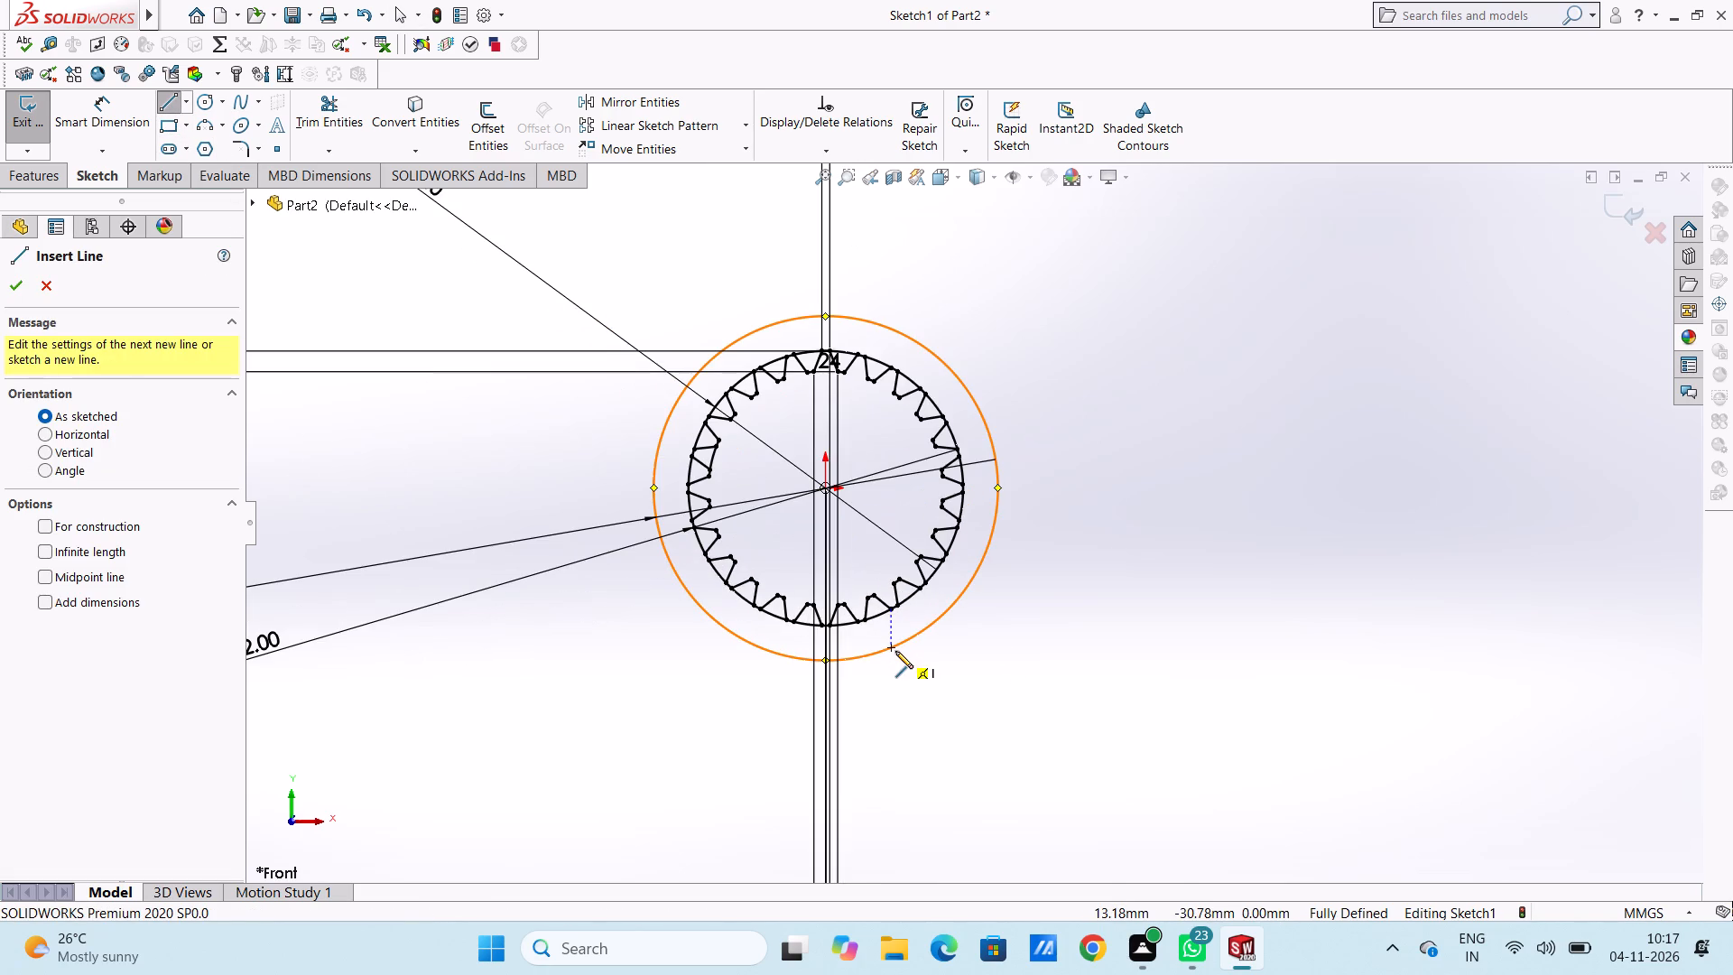
scroll(895, 651, up, 1)
scroll(883, 746, down, 1)
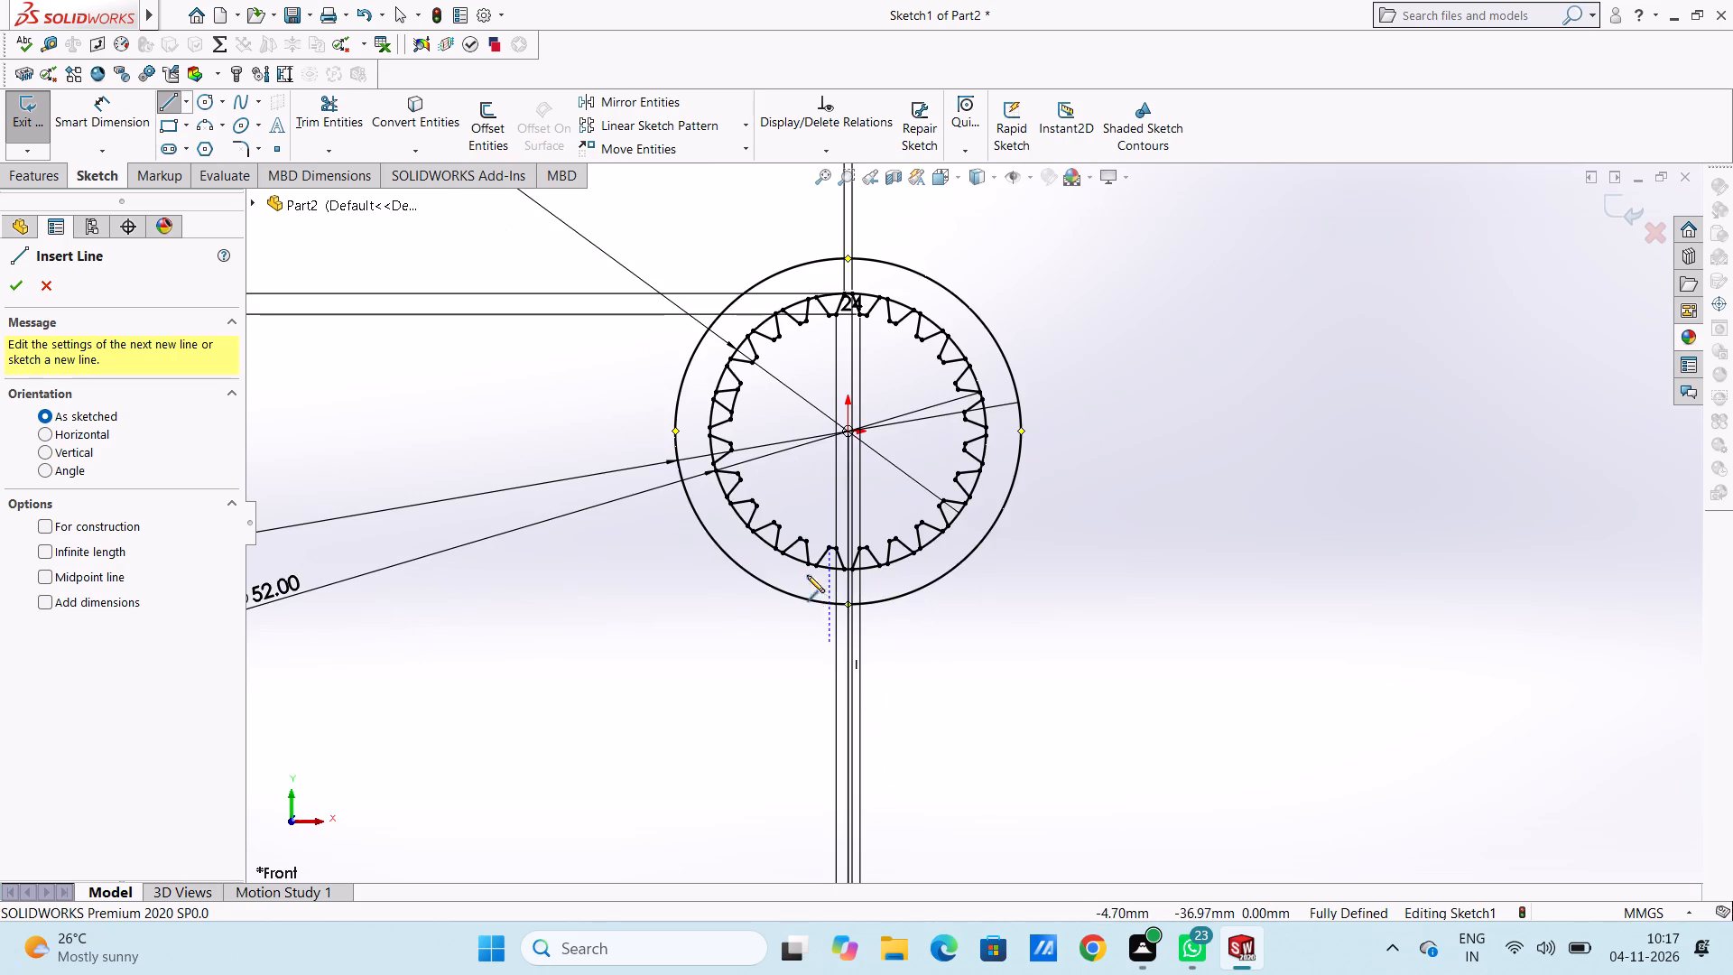
click(845, 430)
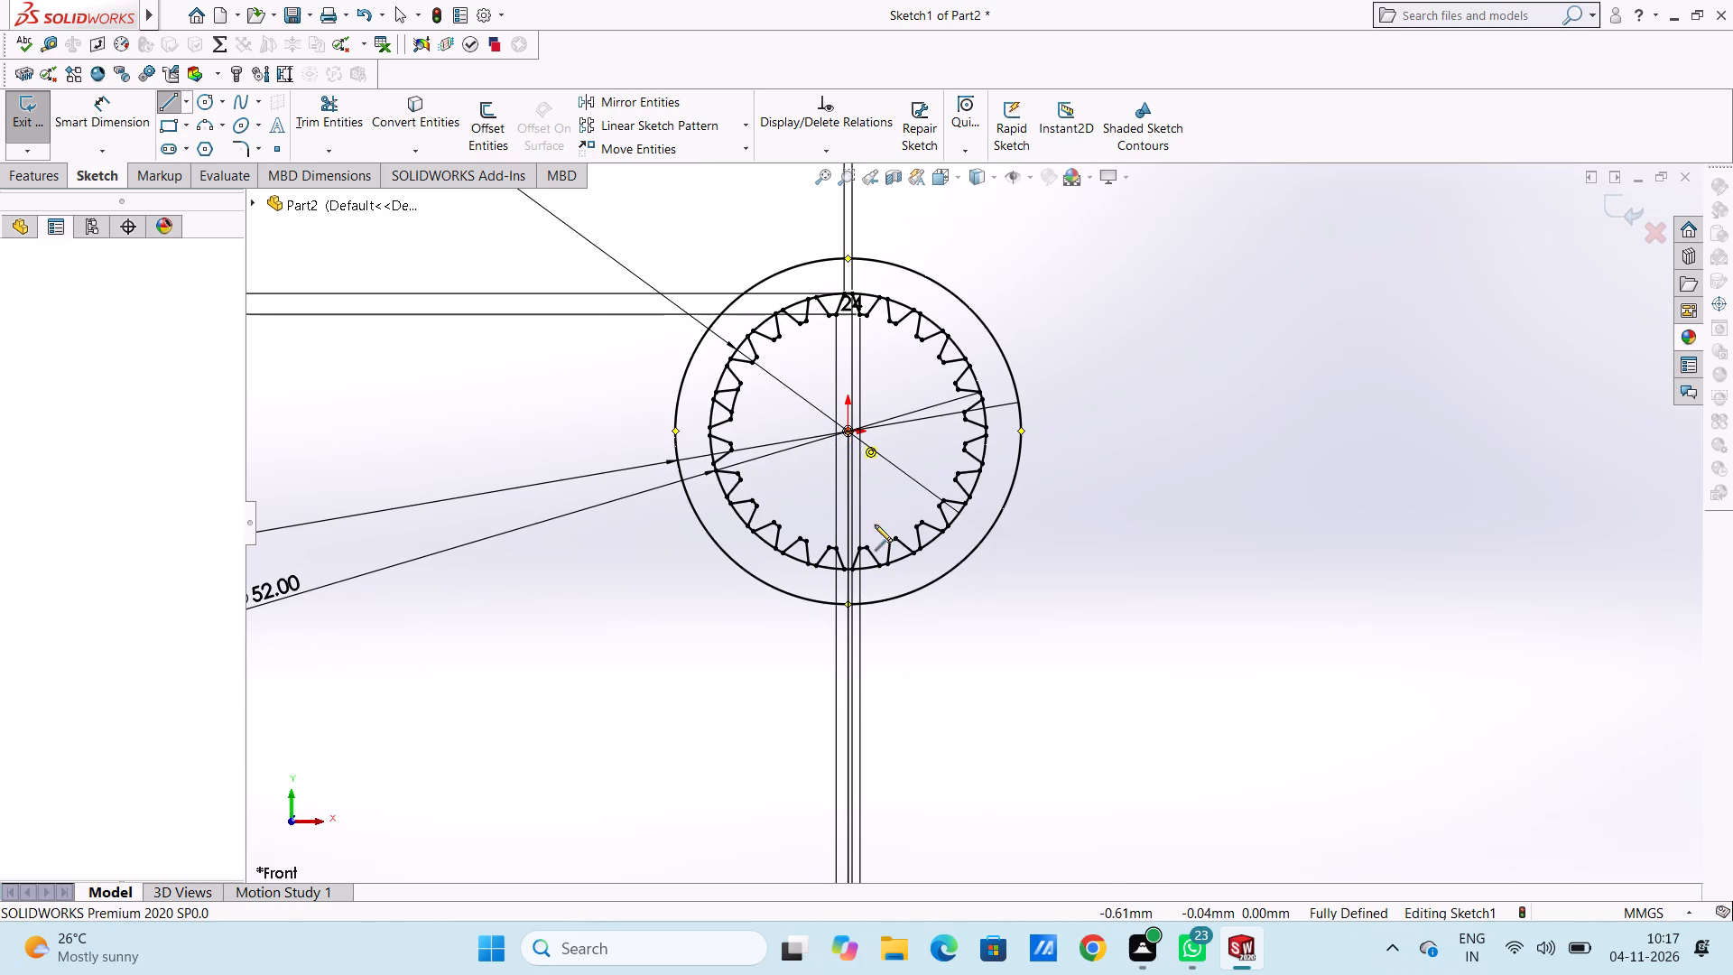
scroll(848, 688, down, 1)
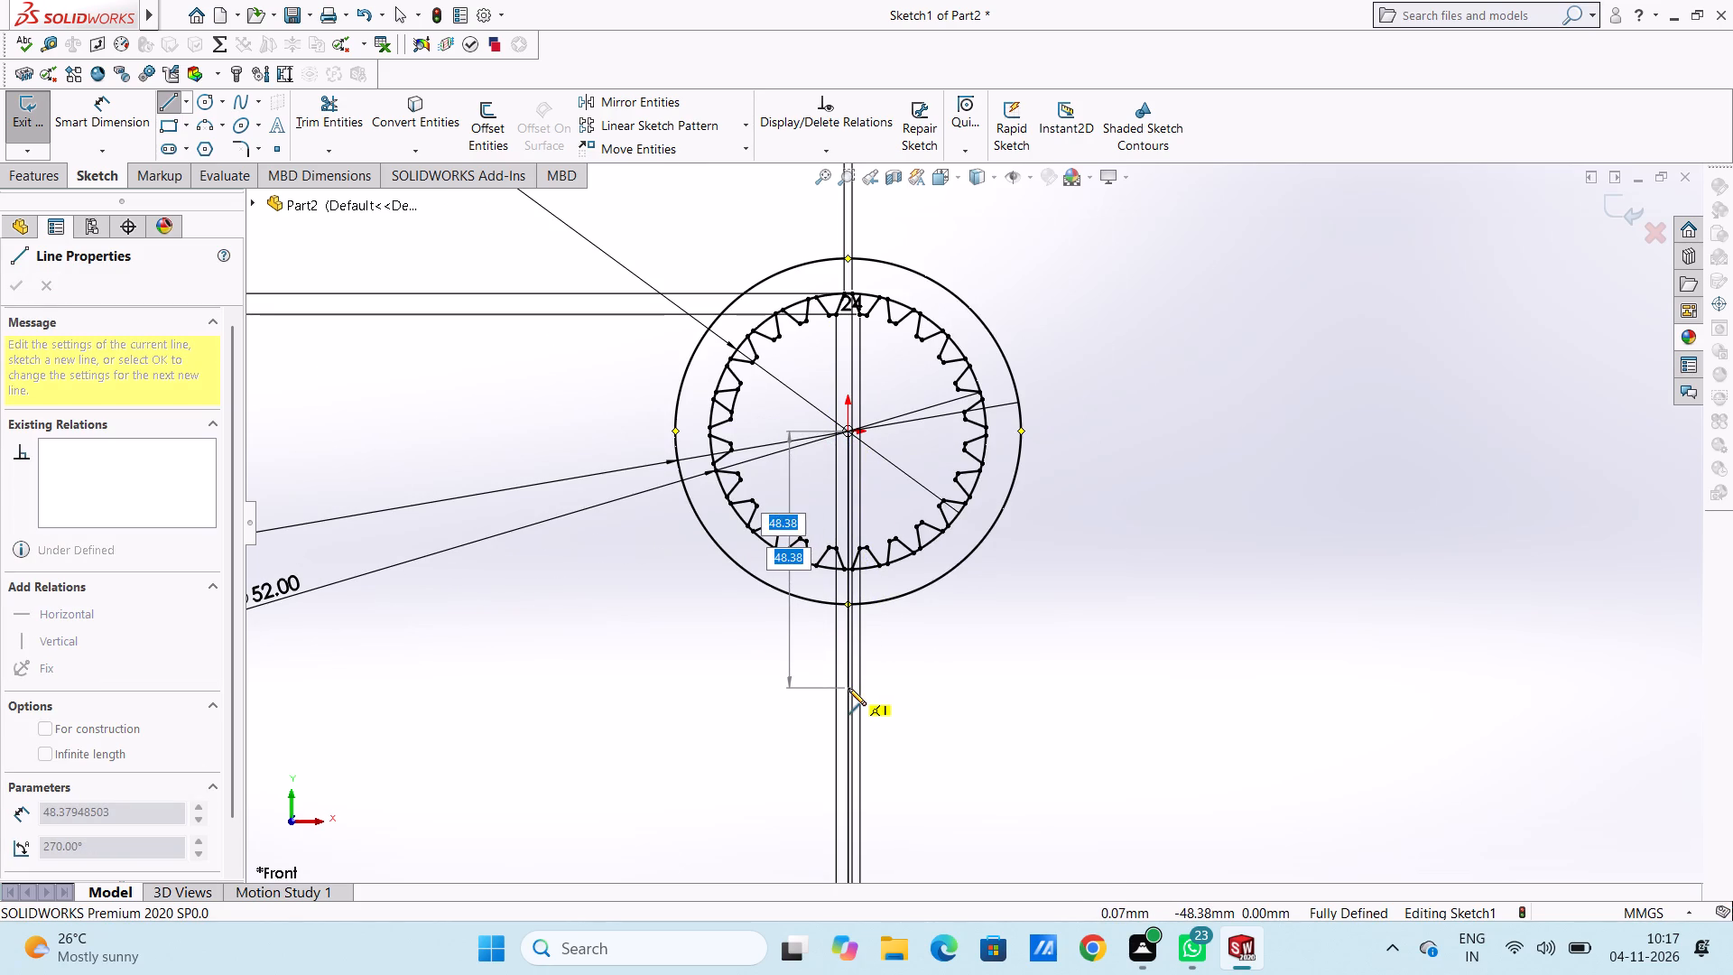
scroll(848, 688, down, 3)
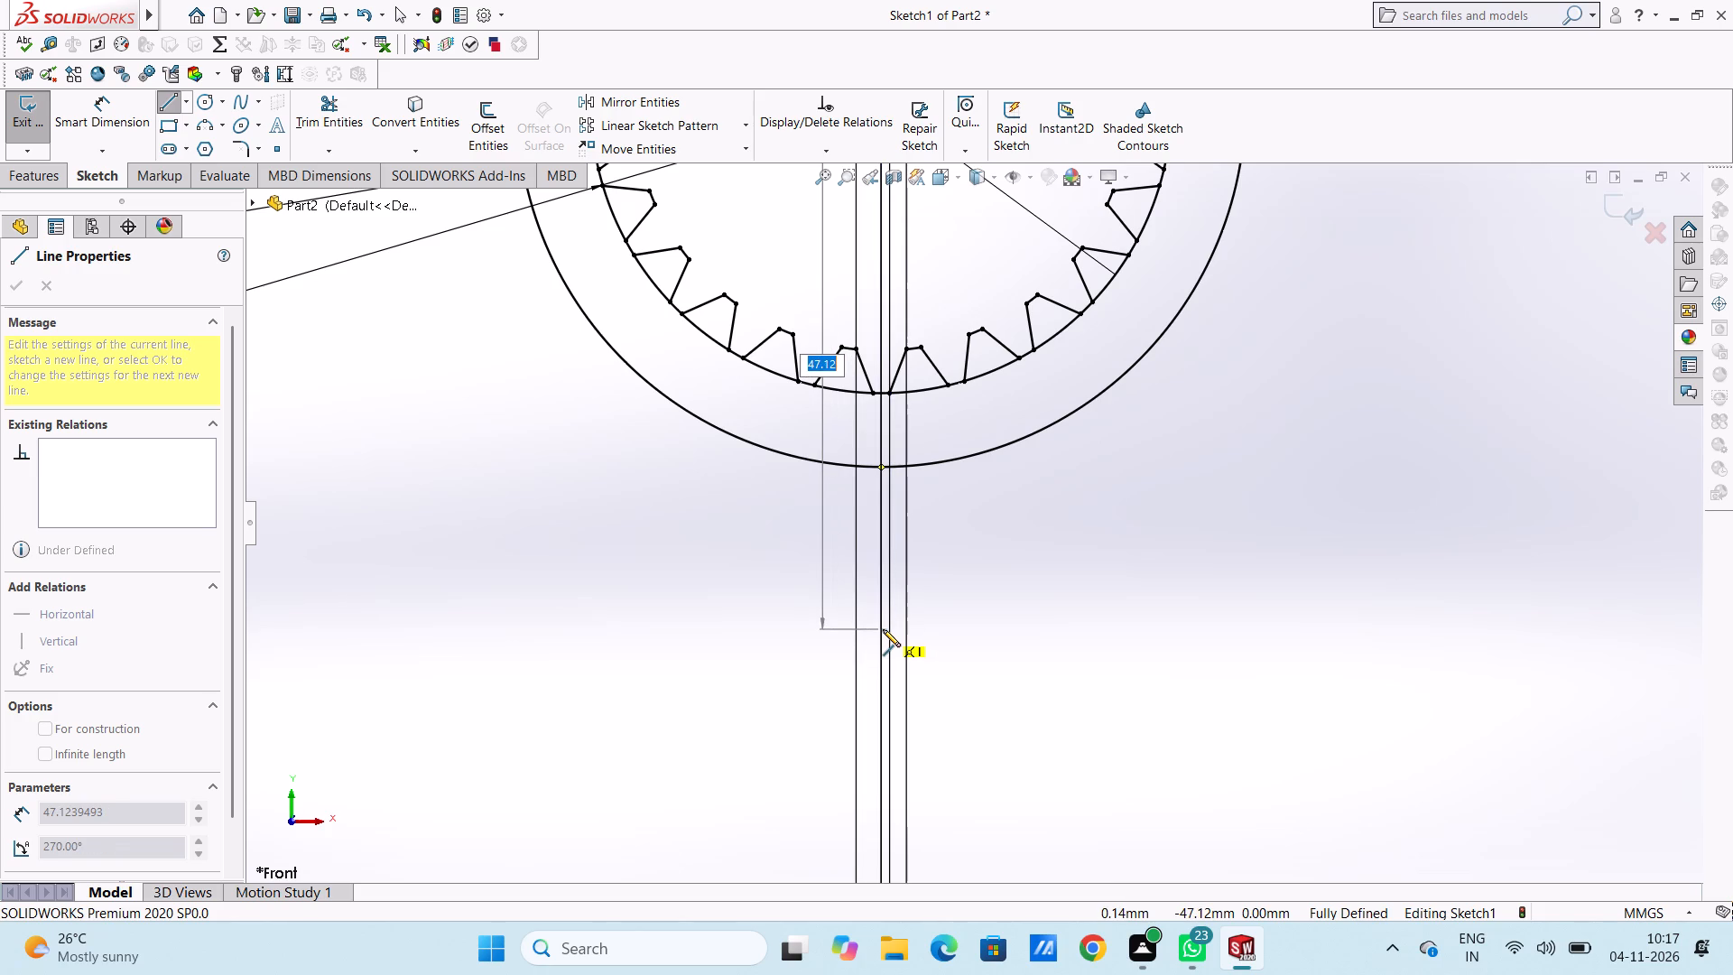
text(41.65)
key(Return)
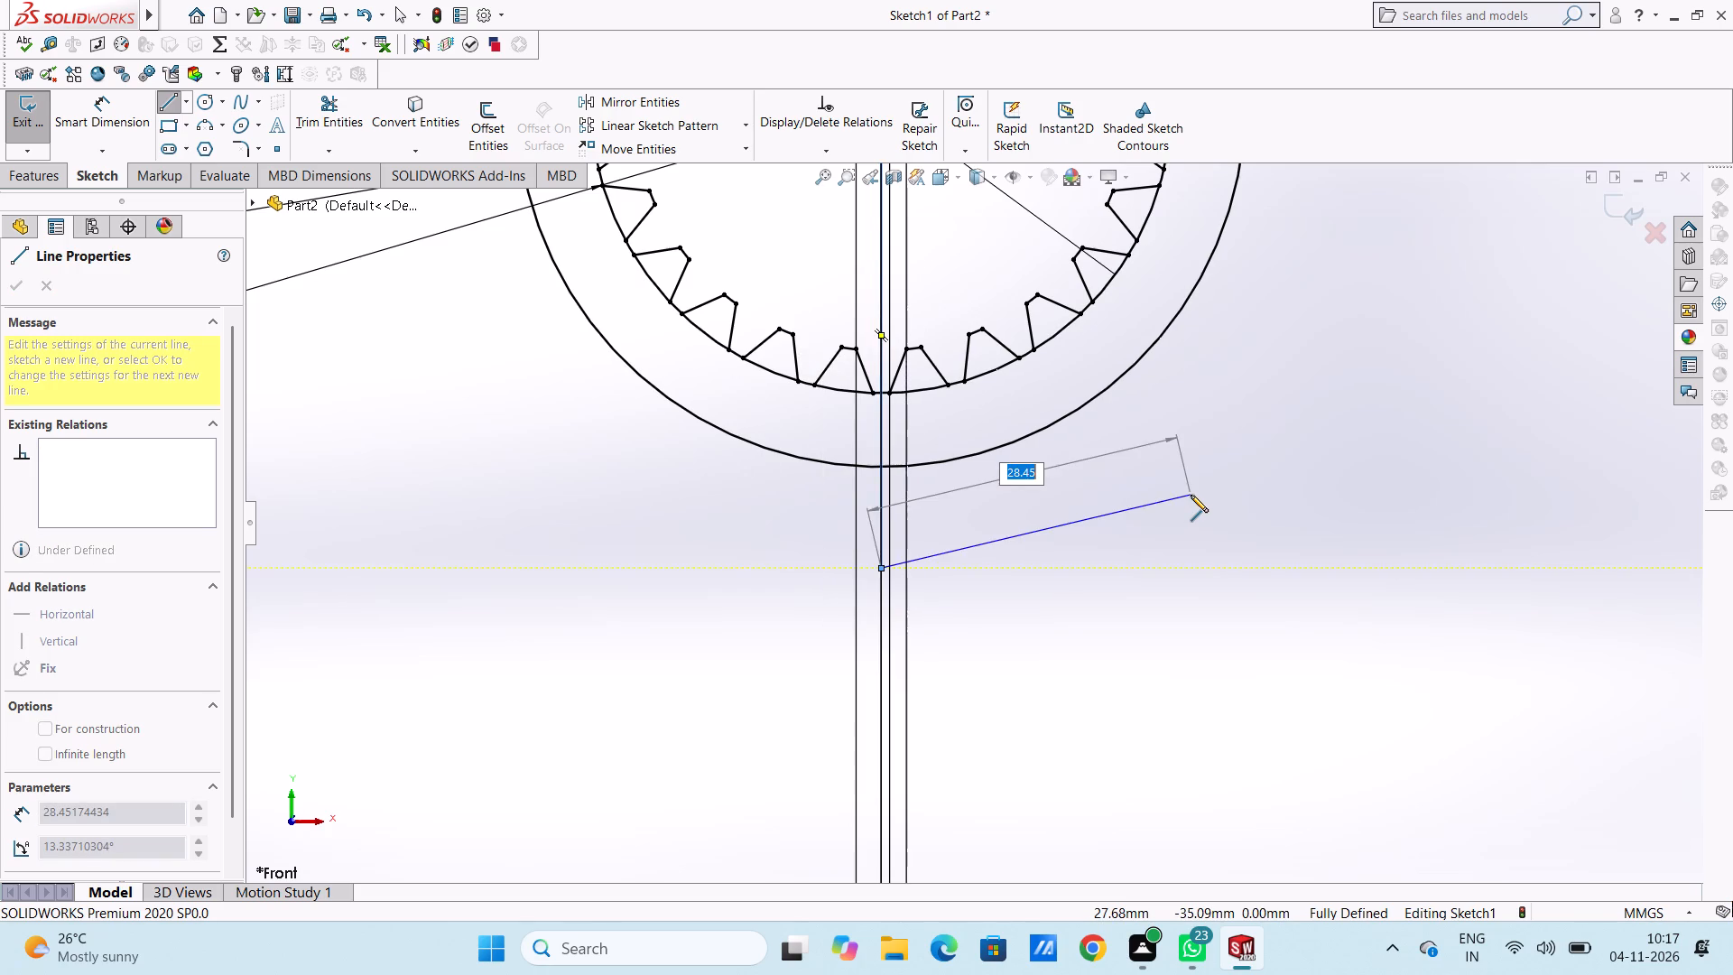
Continue the line chain 42.85 mm horizontally to the right, and 94.07 mm vertically upward from there.
scroll(1191, 495, up, 3)
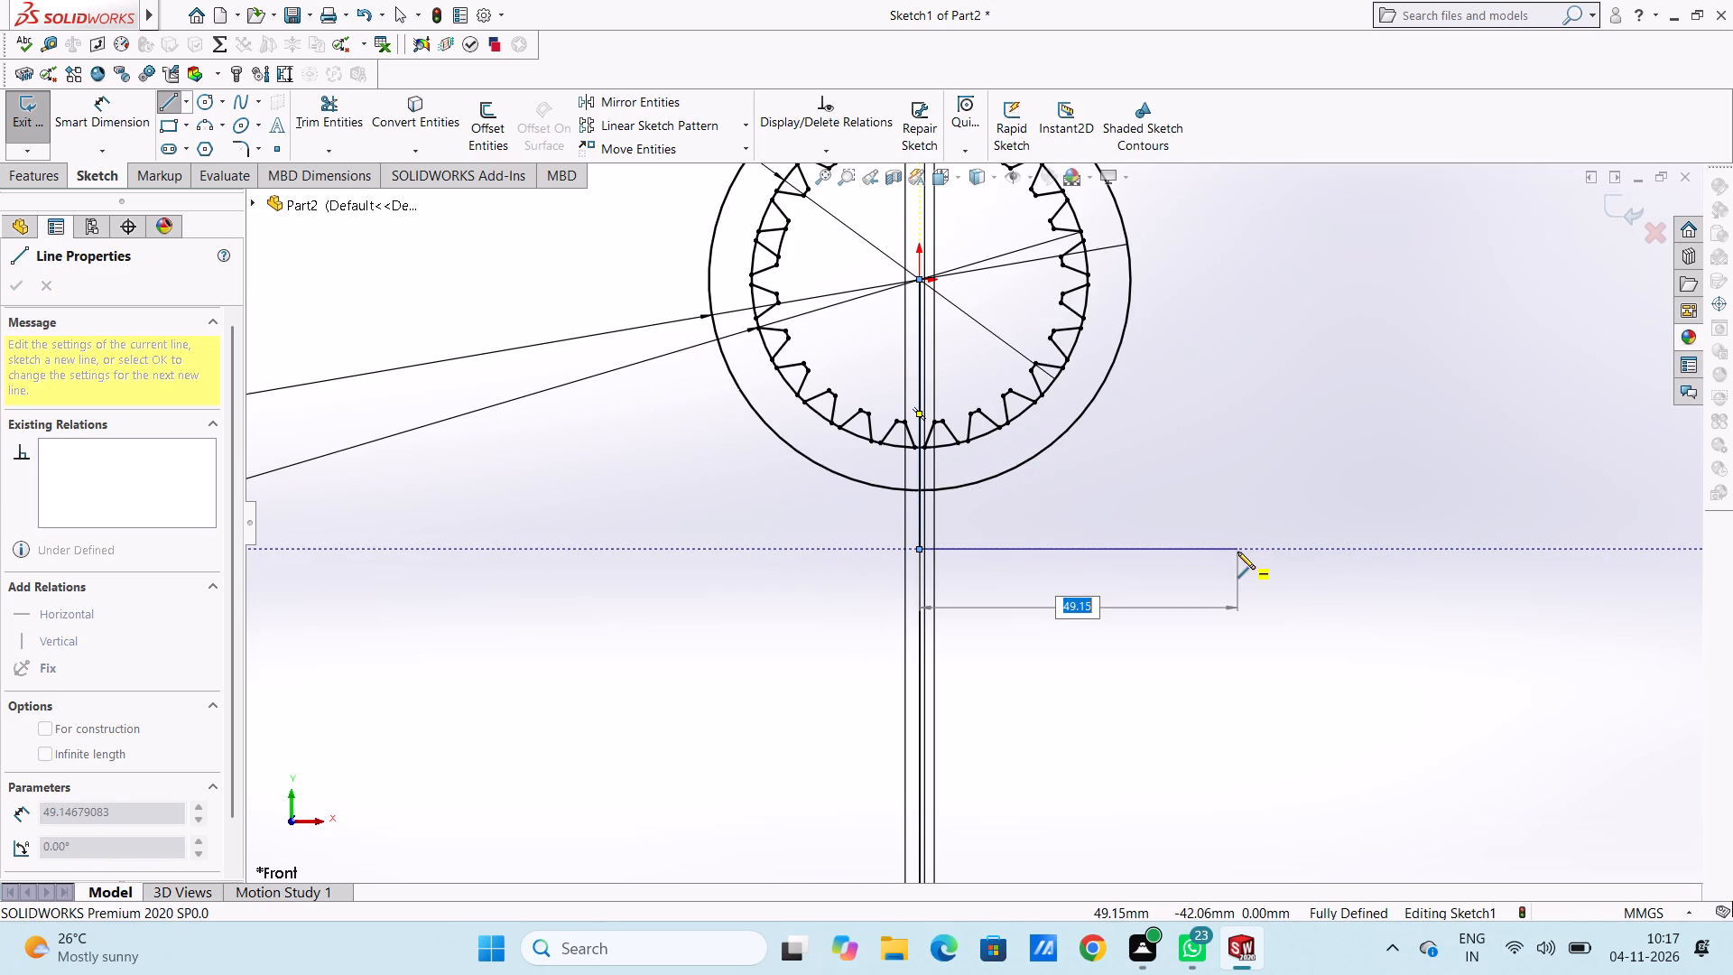
text(42.85)
key(Return)
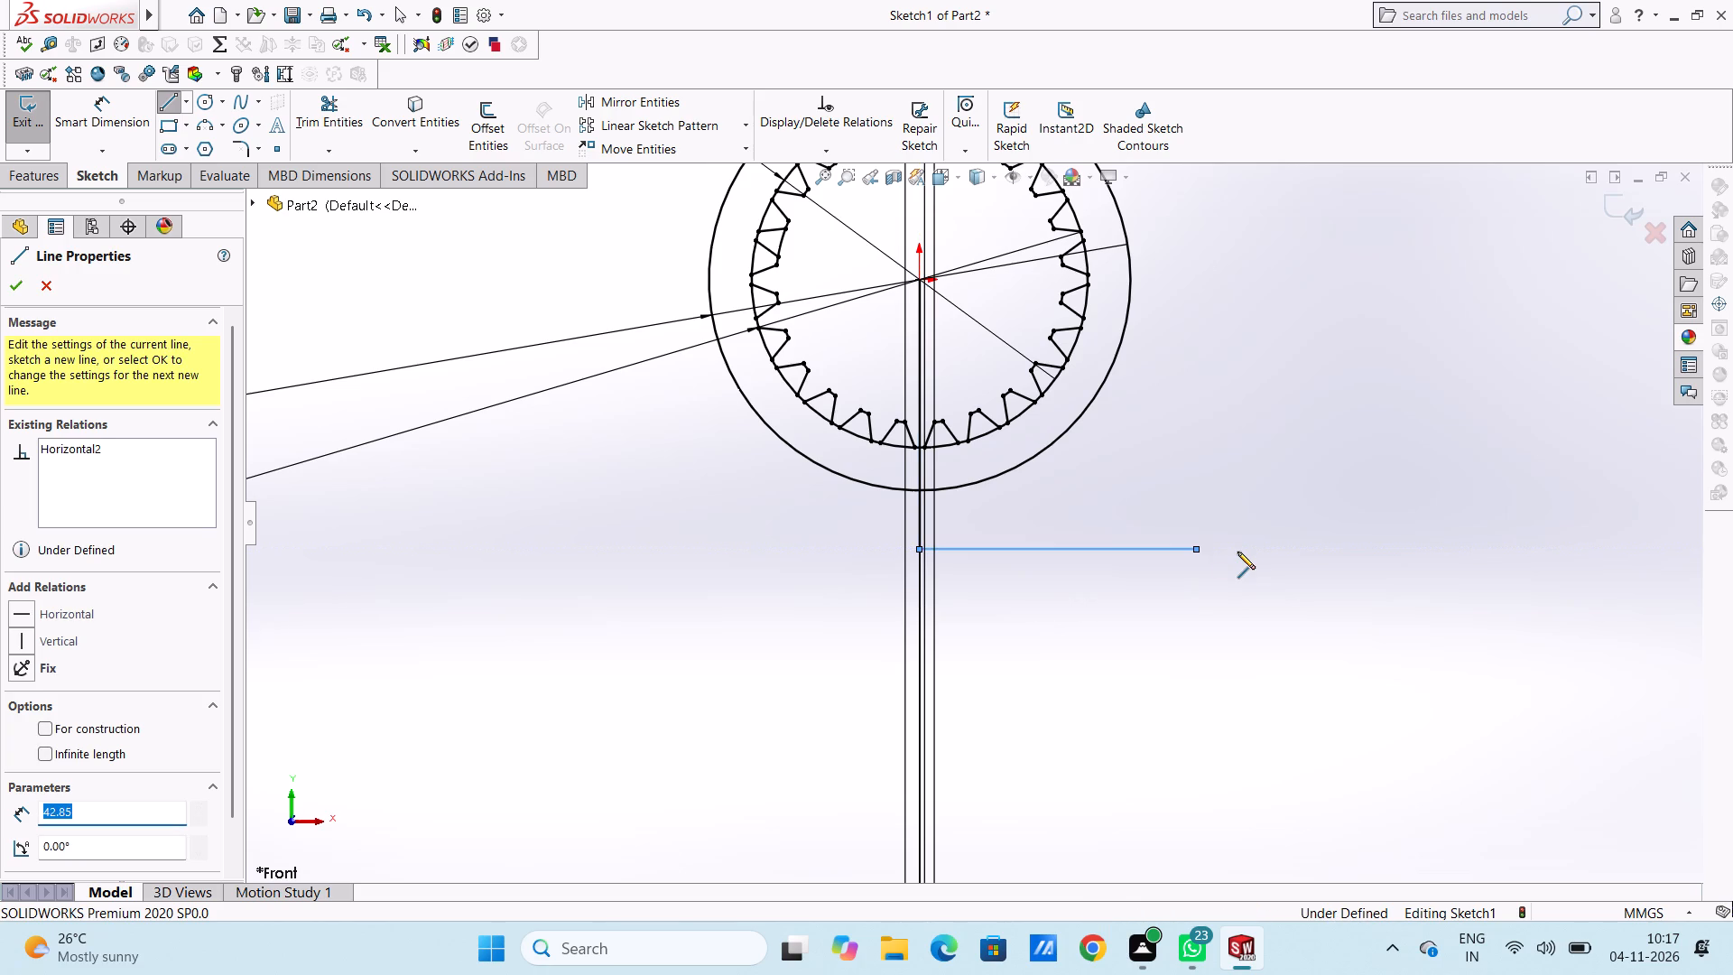
scroll(1200, 457, up, 3)
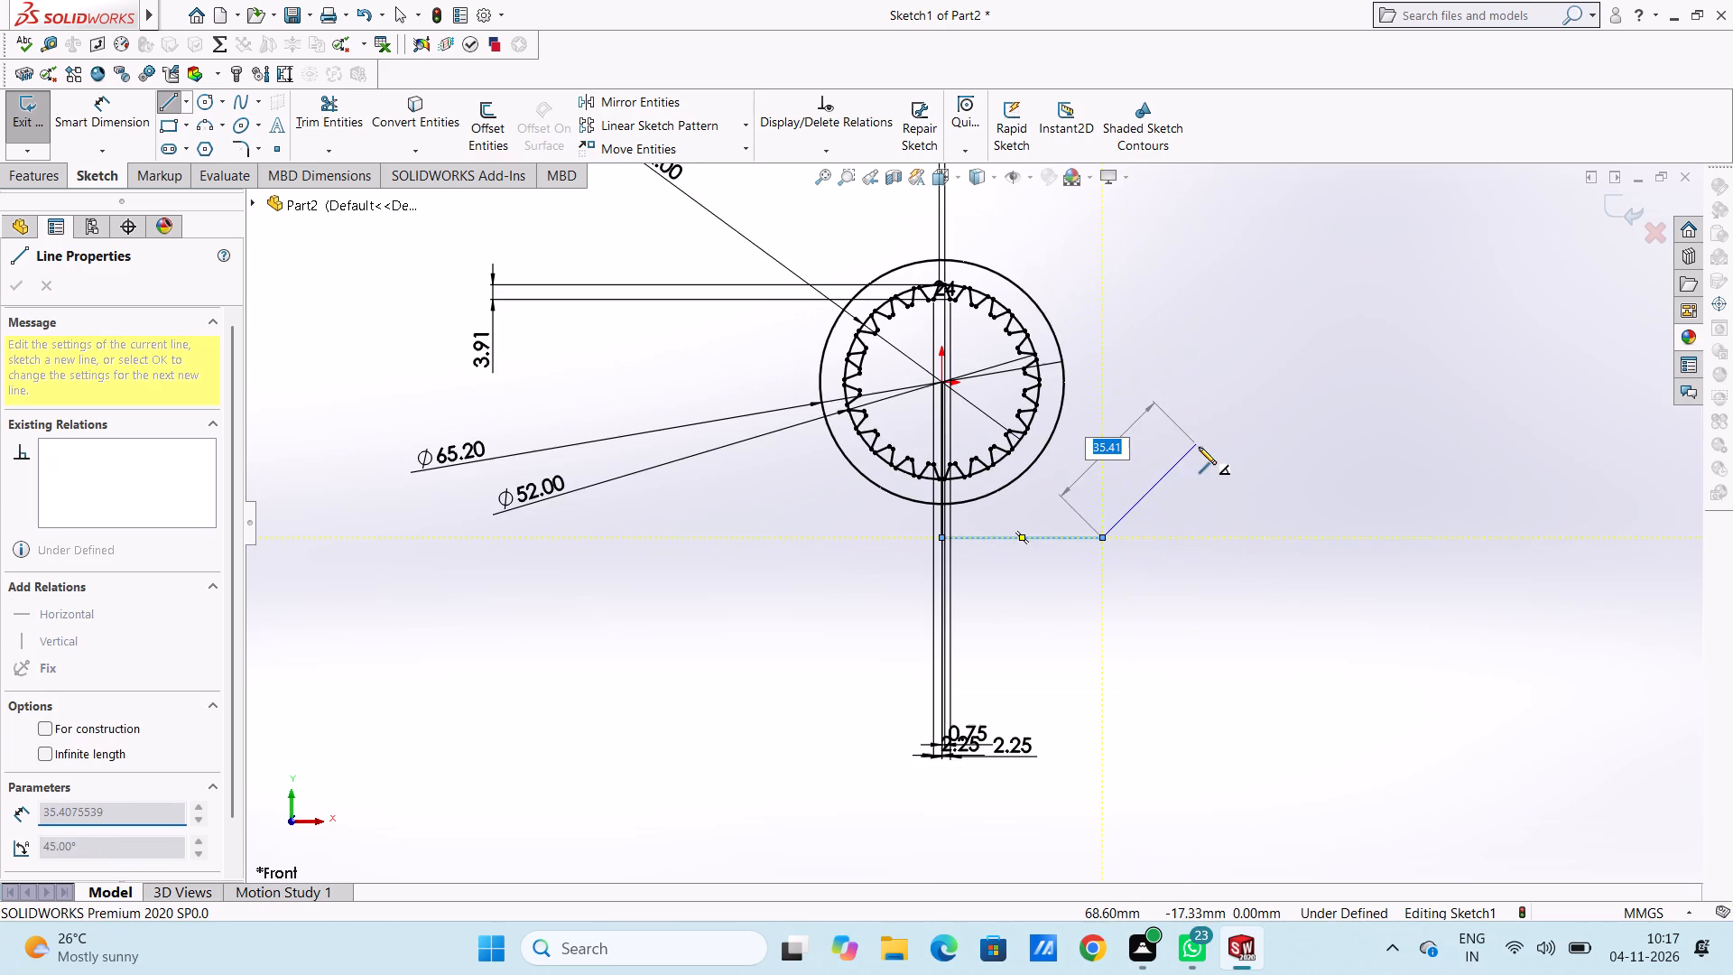
scroll(1095, 258, down, 3)
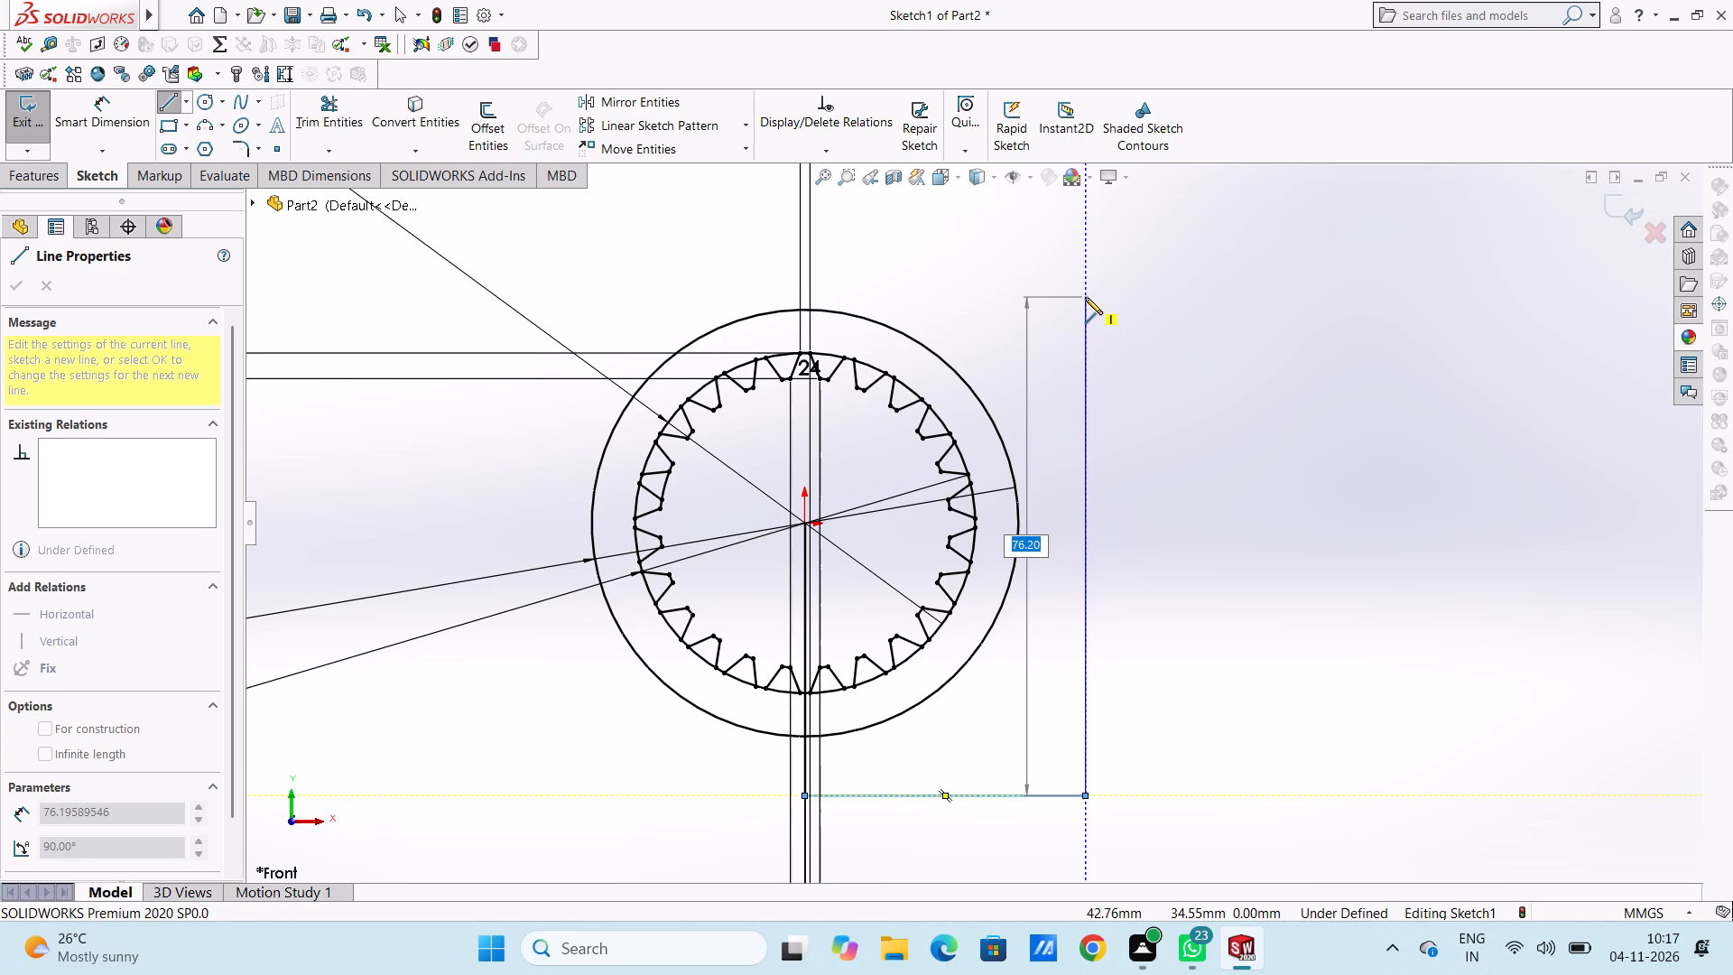
text(94.07)
key(Return)
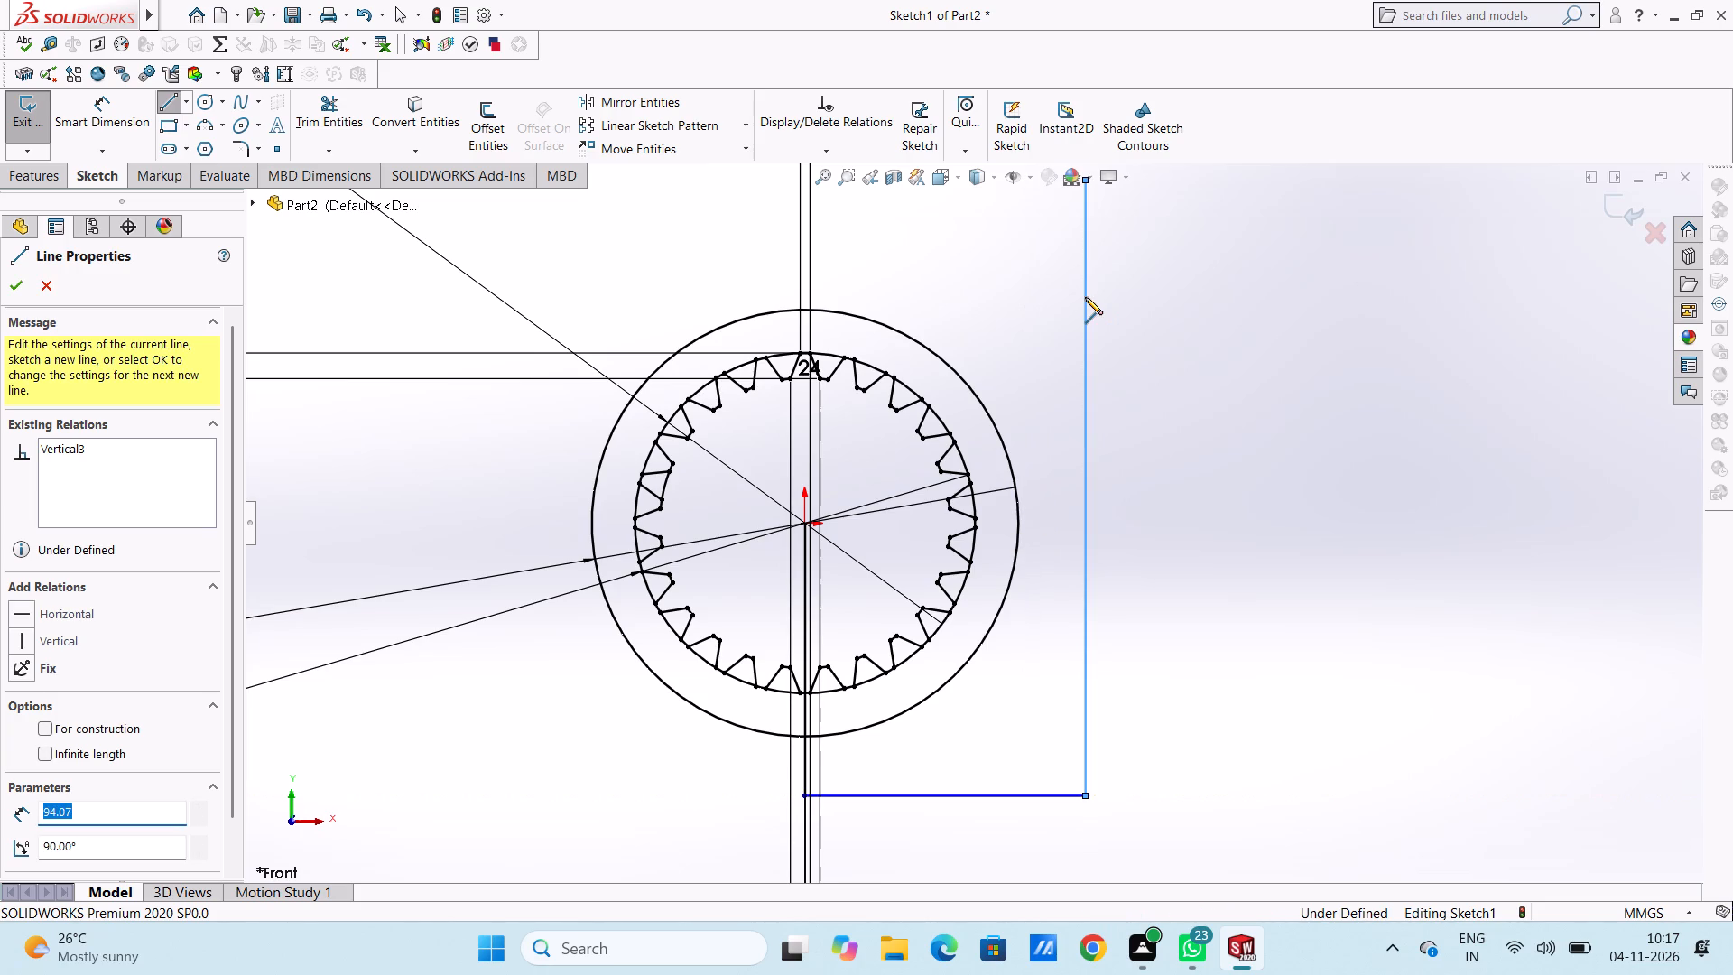
Continue the chain 29.39 mm horizontally to the left and about 24 mm down past the outer circle's edge, ending it there.
scroll(1085, 297, up, 2)
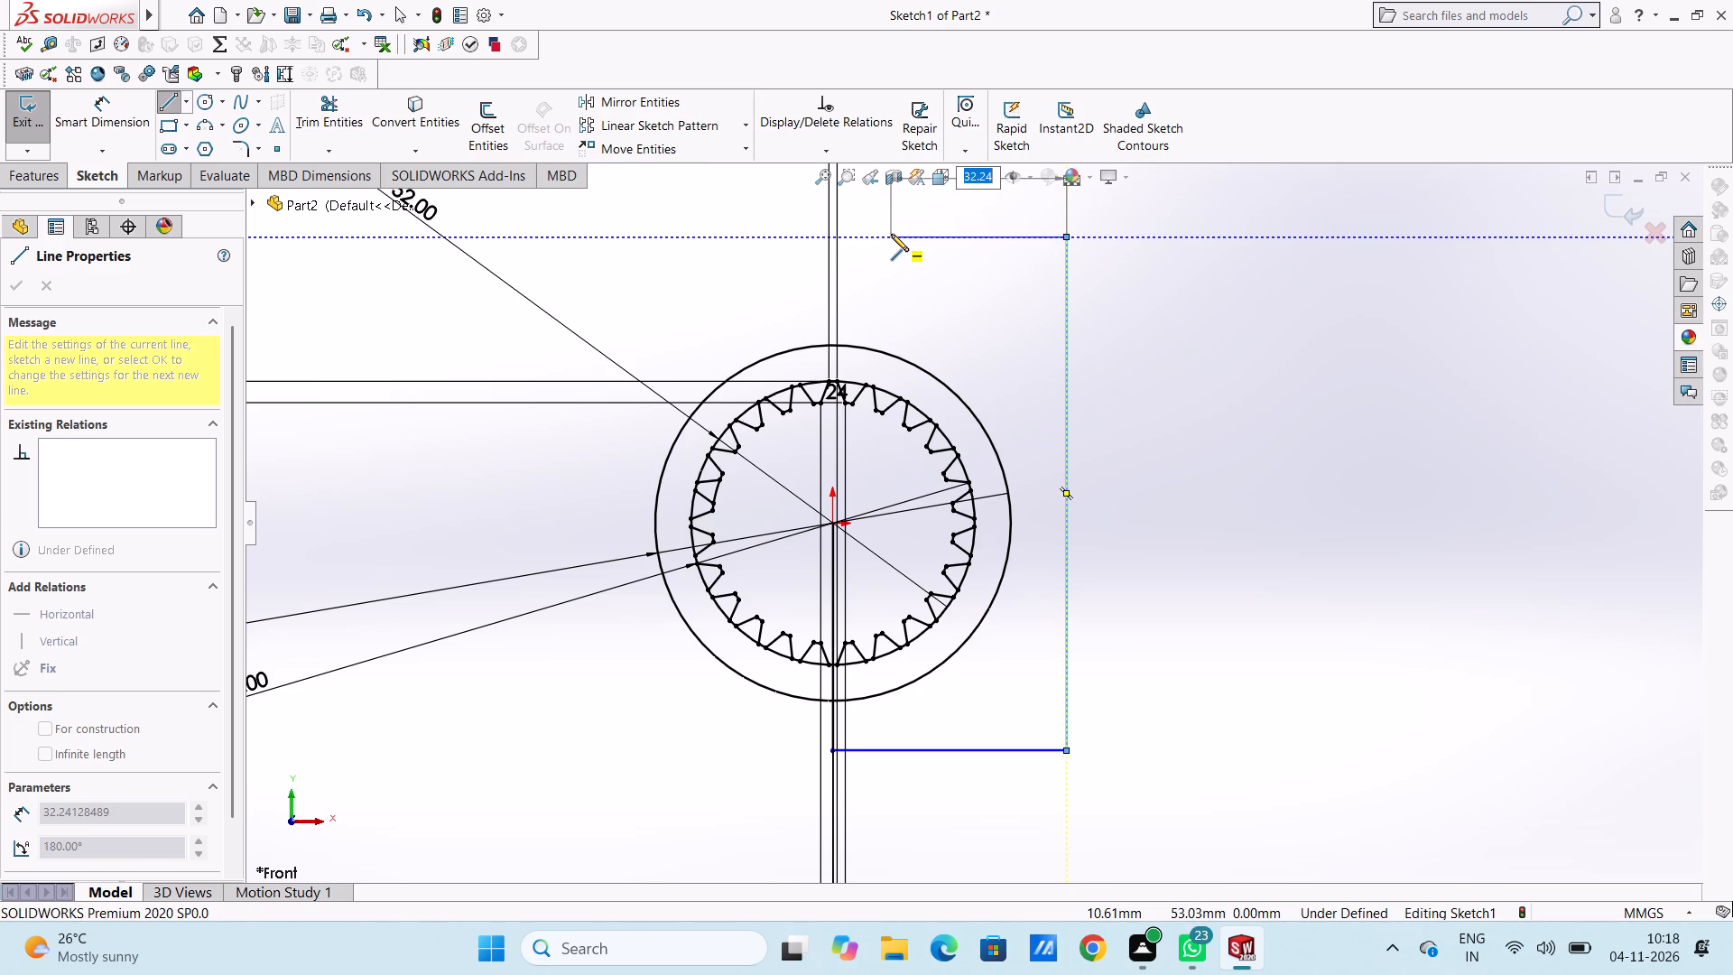
text(29.)
text(39)
key(Return)
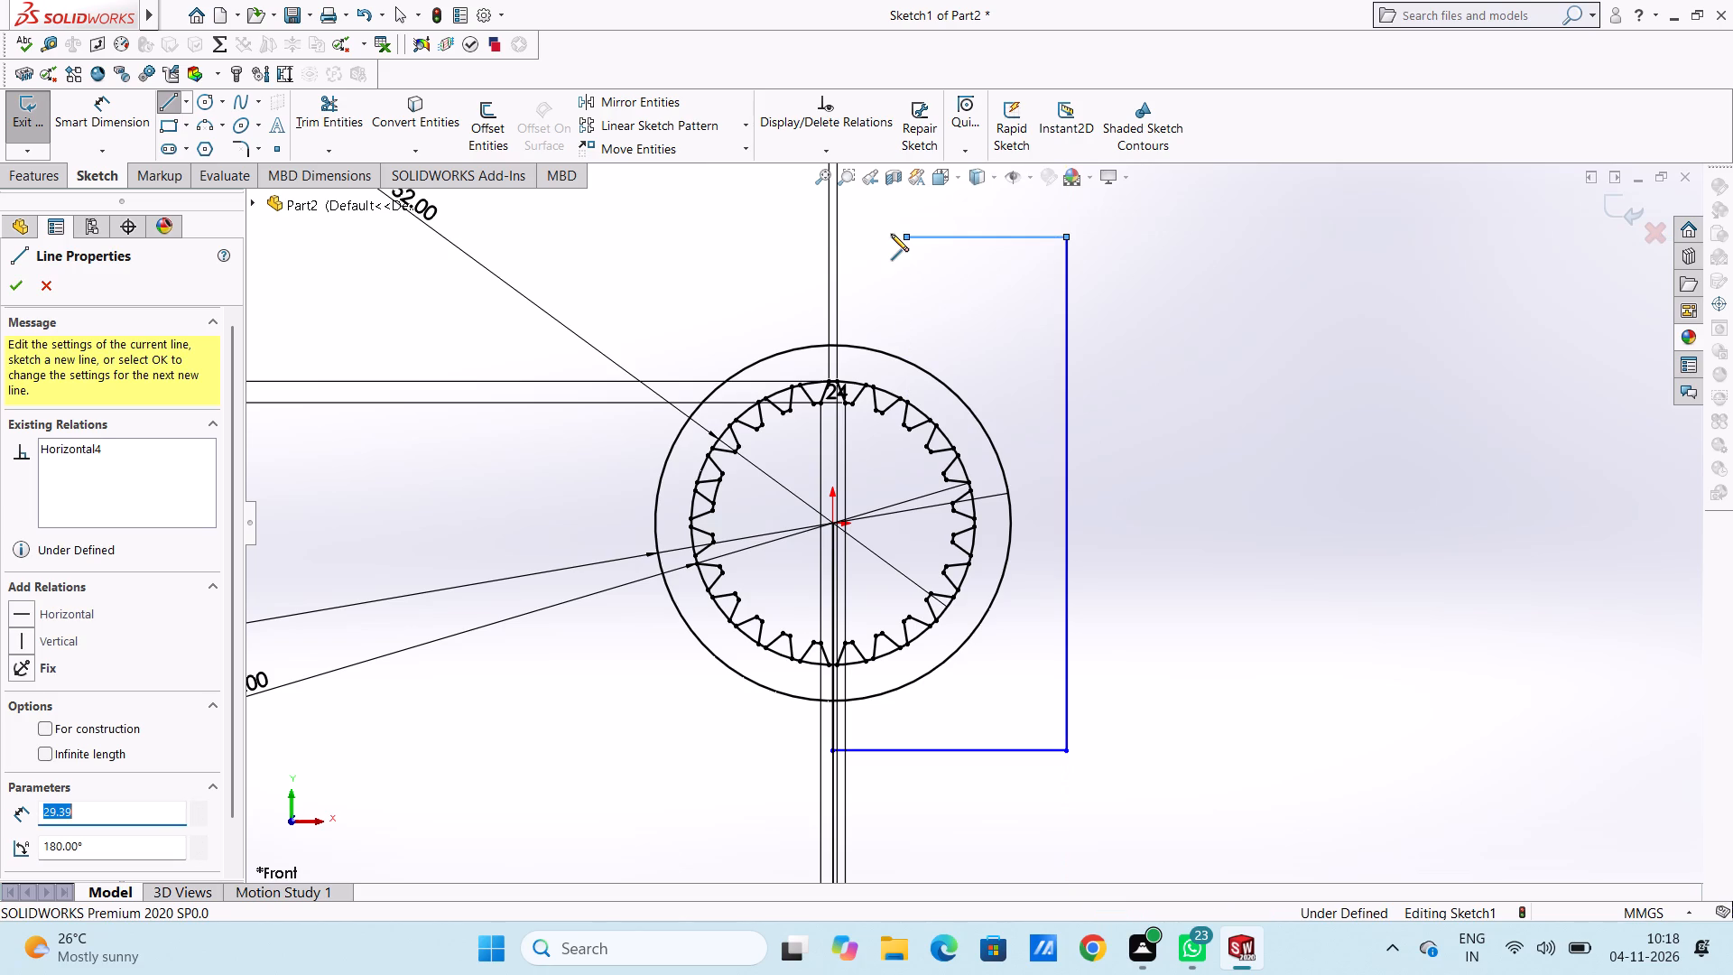
click(904, 373)
right_click(984, 283)
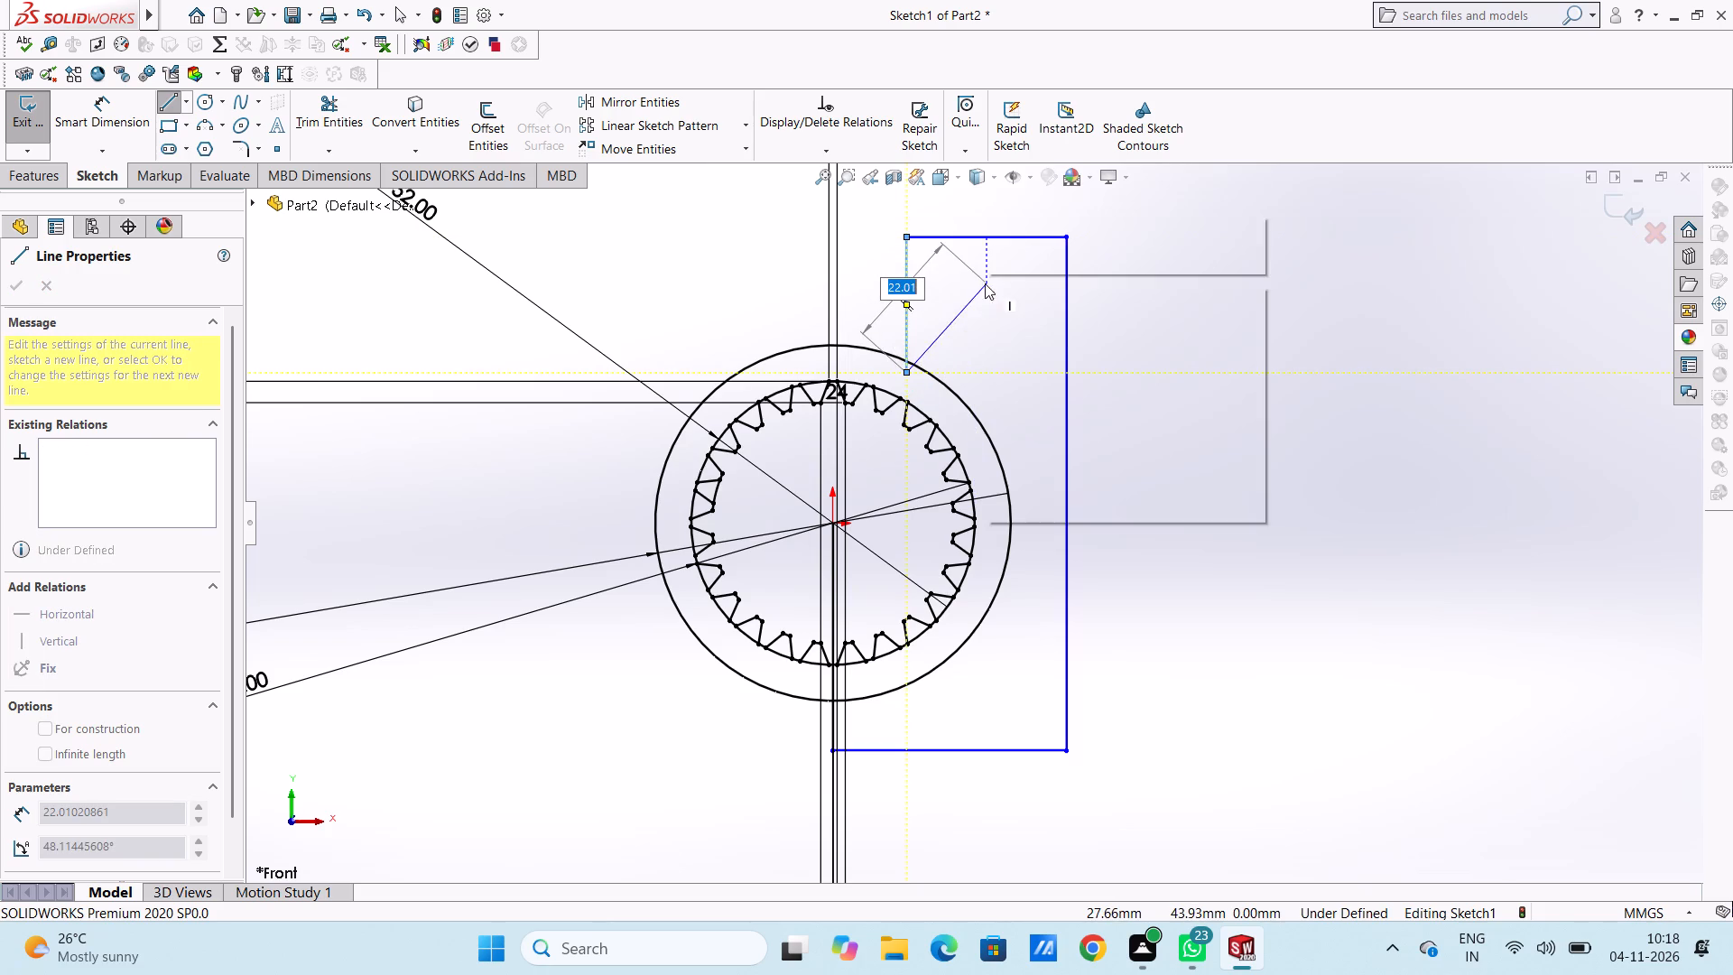
double_click(1004, 295)
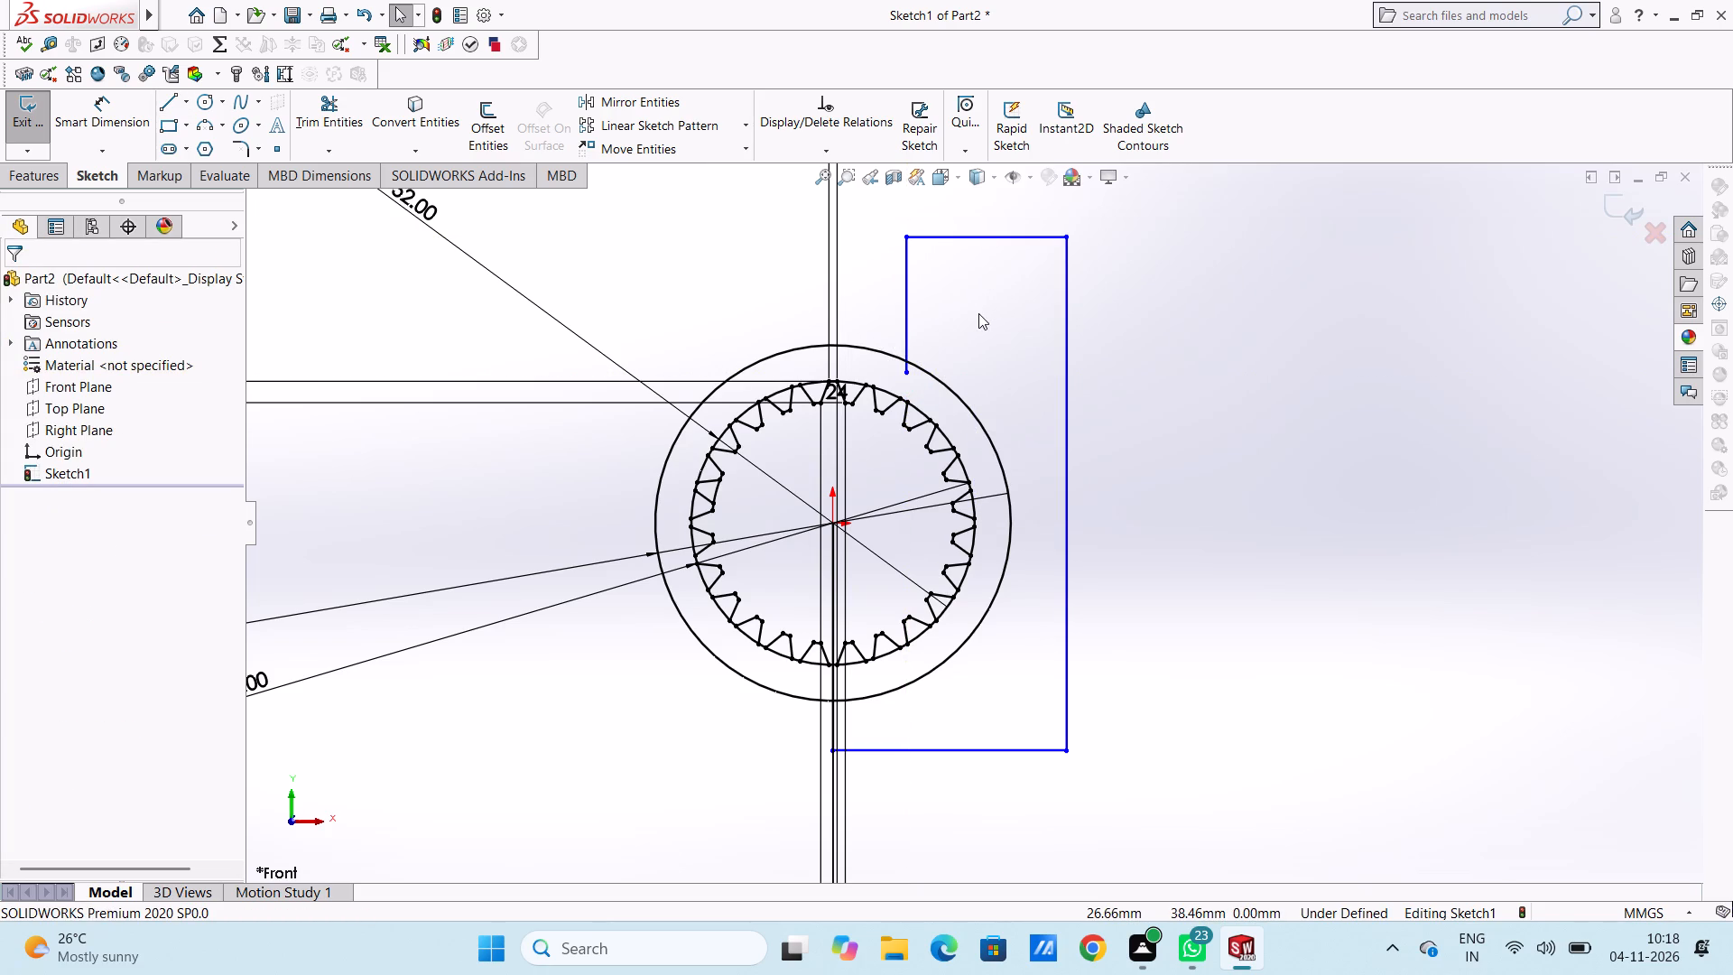
Draw a horizontal line about 19 mm long from the outer circle's top point to beyond the short vertical line.
click(167, 103)
click(835, 348)
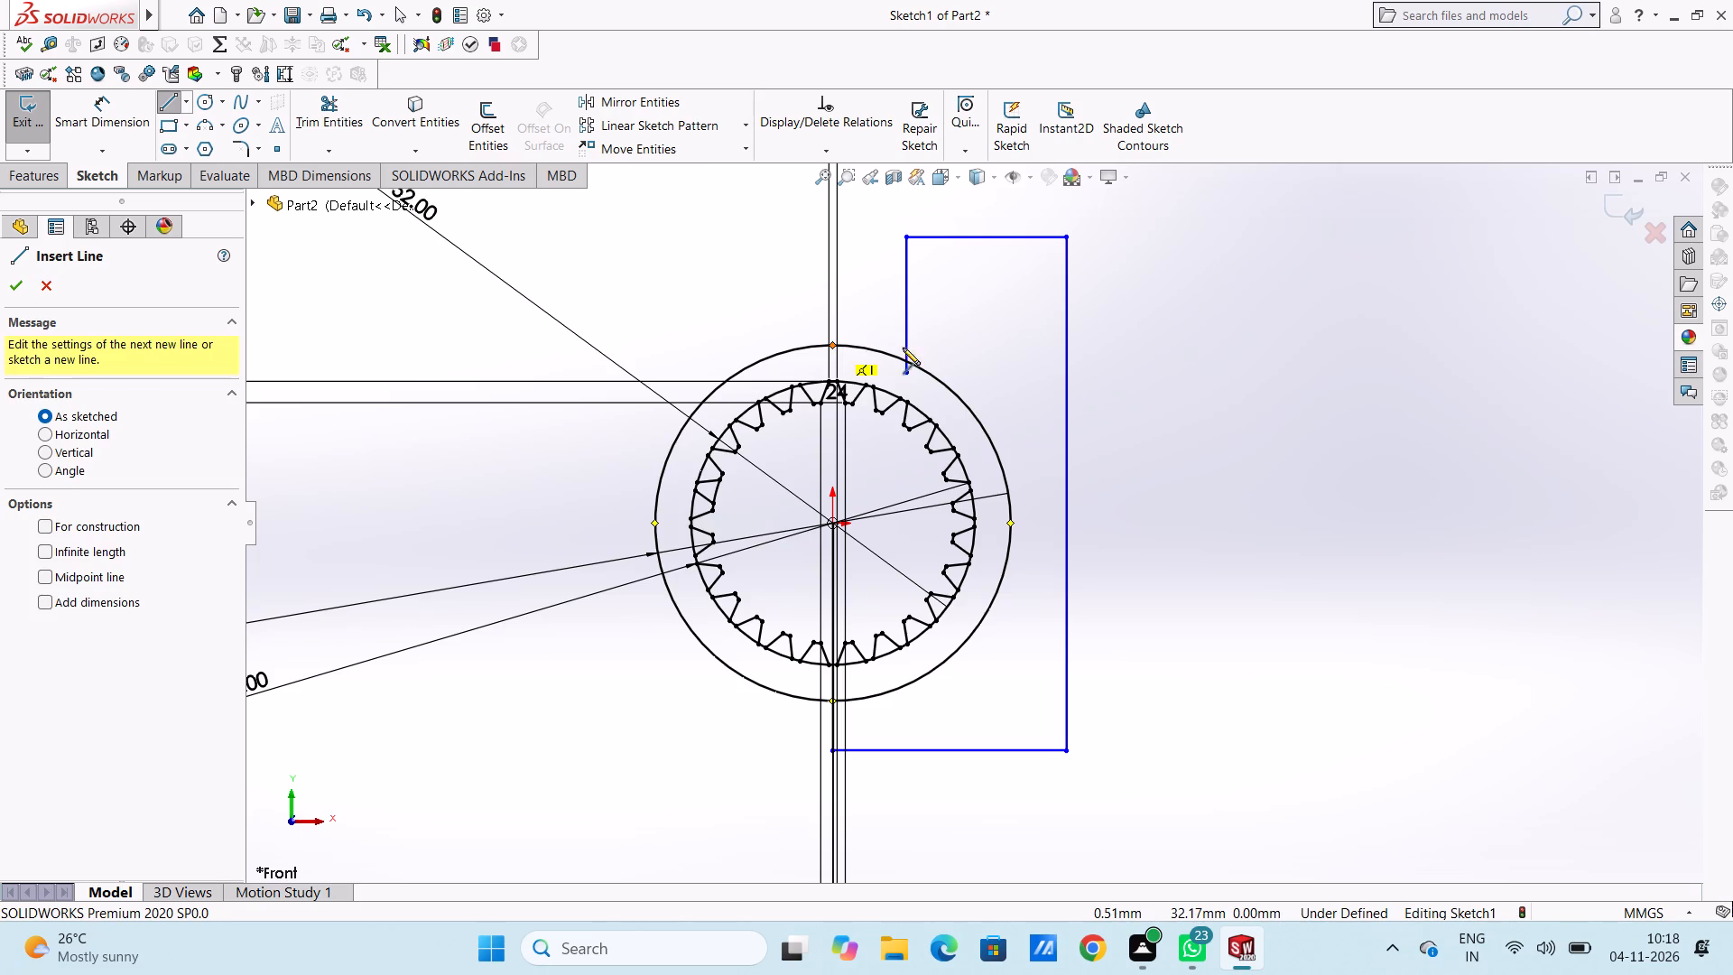
click(936, 348)
right_click(992, 289)
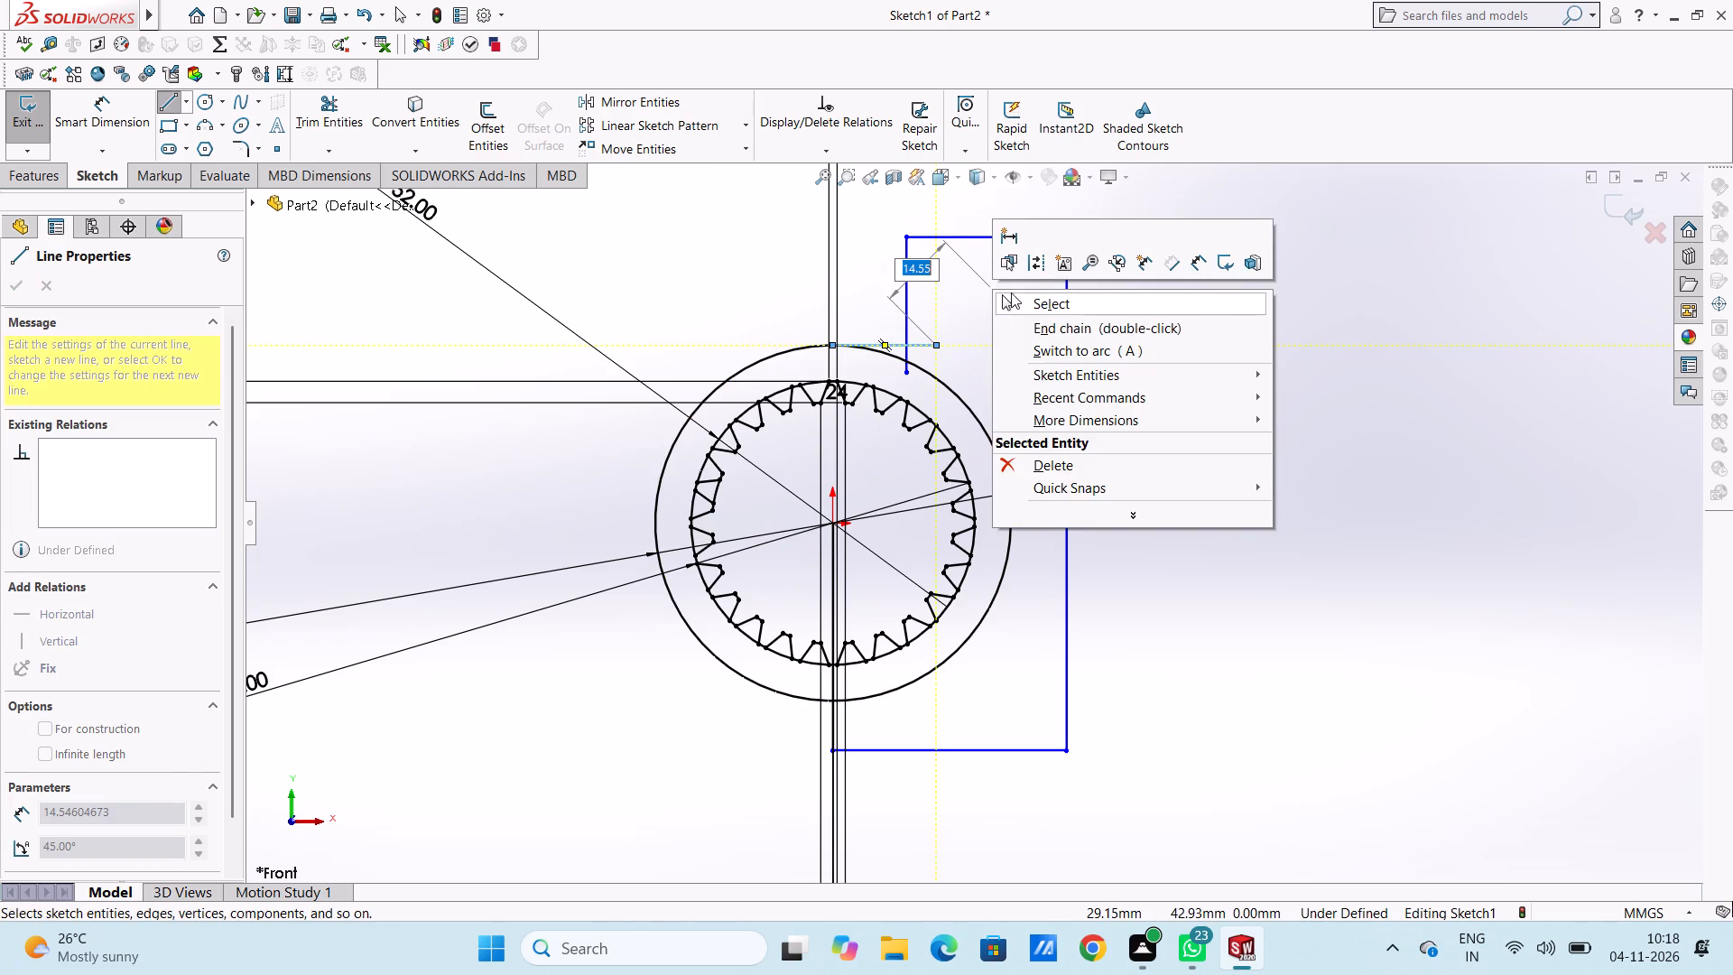
click(1012, 296)
click(990, 305)
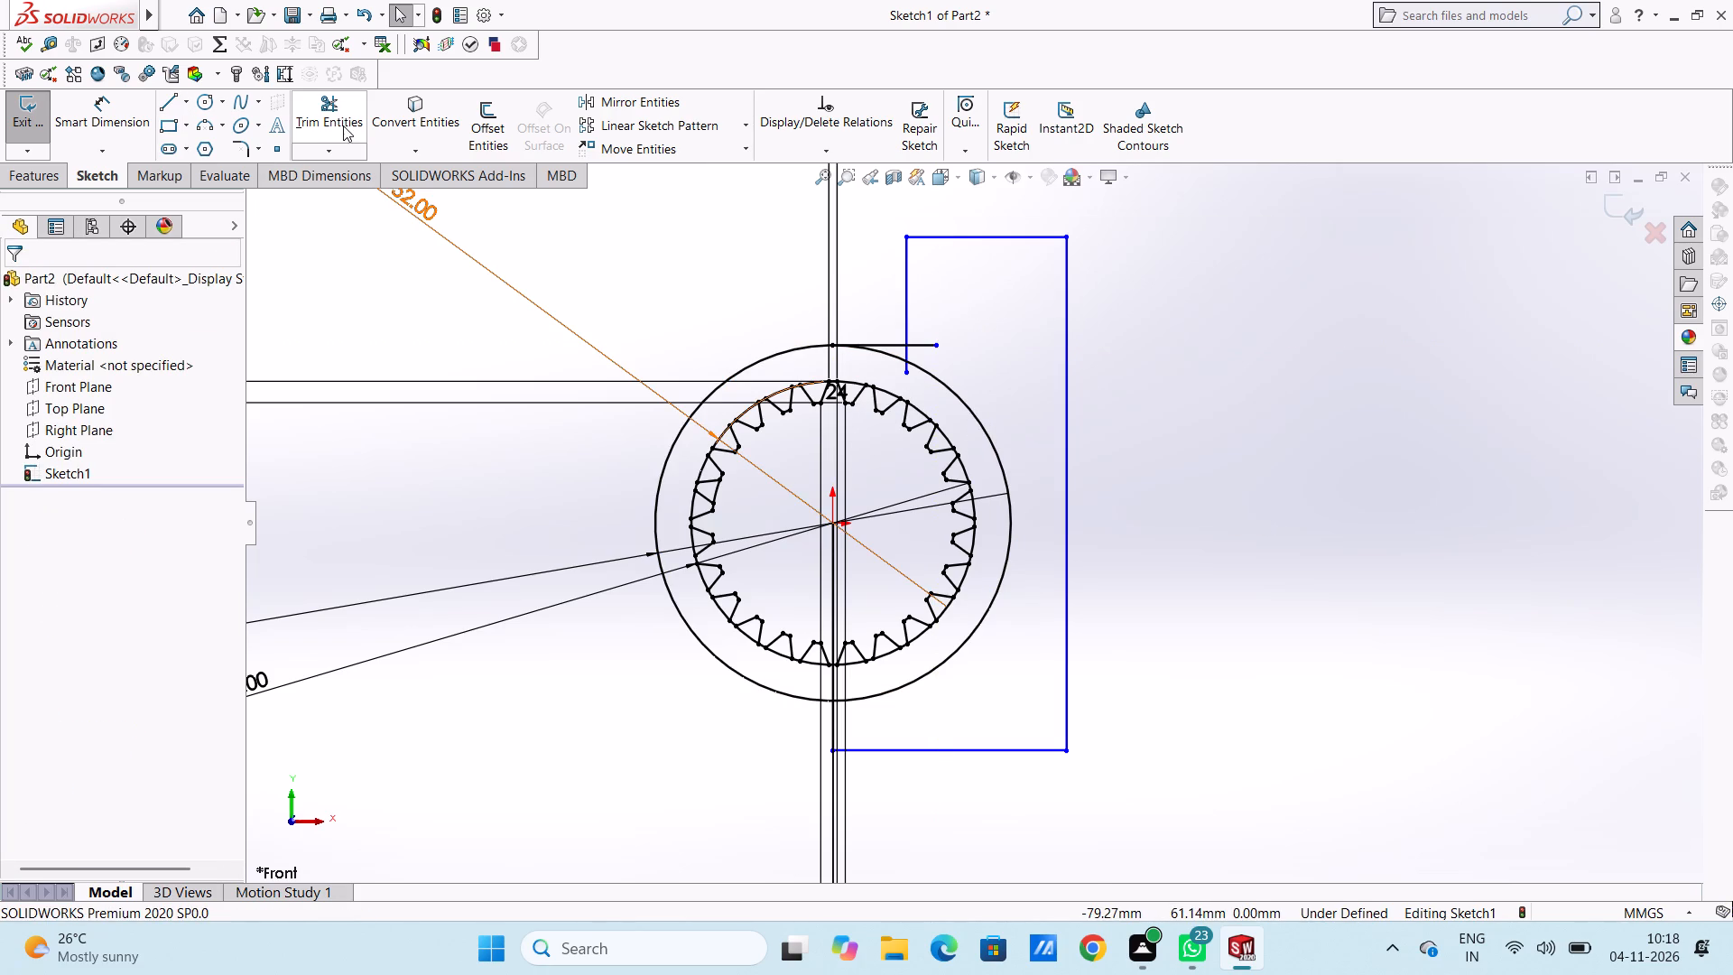
Trim the overhanging ends of the short horizontal and vertical lines to a clean corner above the ring.
click(333, 115)
scroll(941, 320, down, 4)
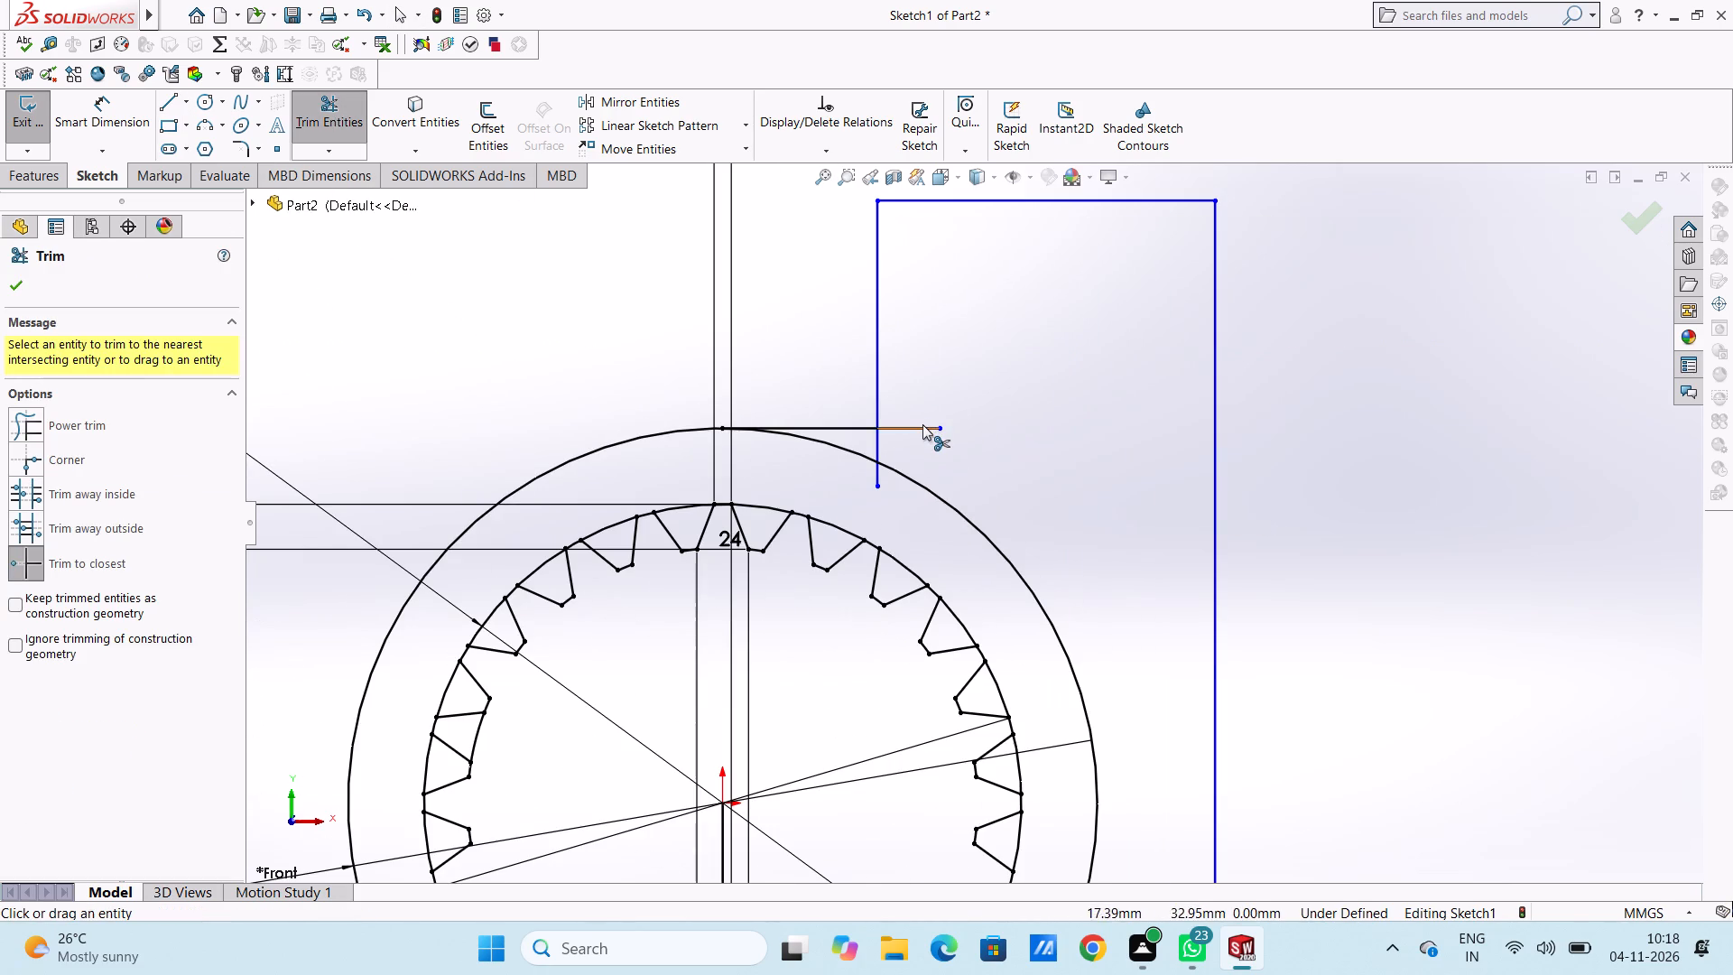
click(922, 424)
click(877, 484)
click(877, 449)
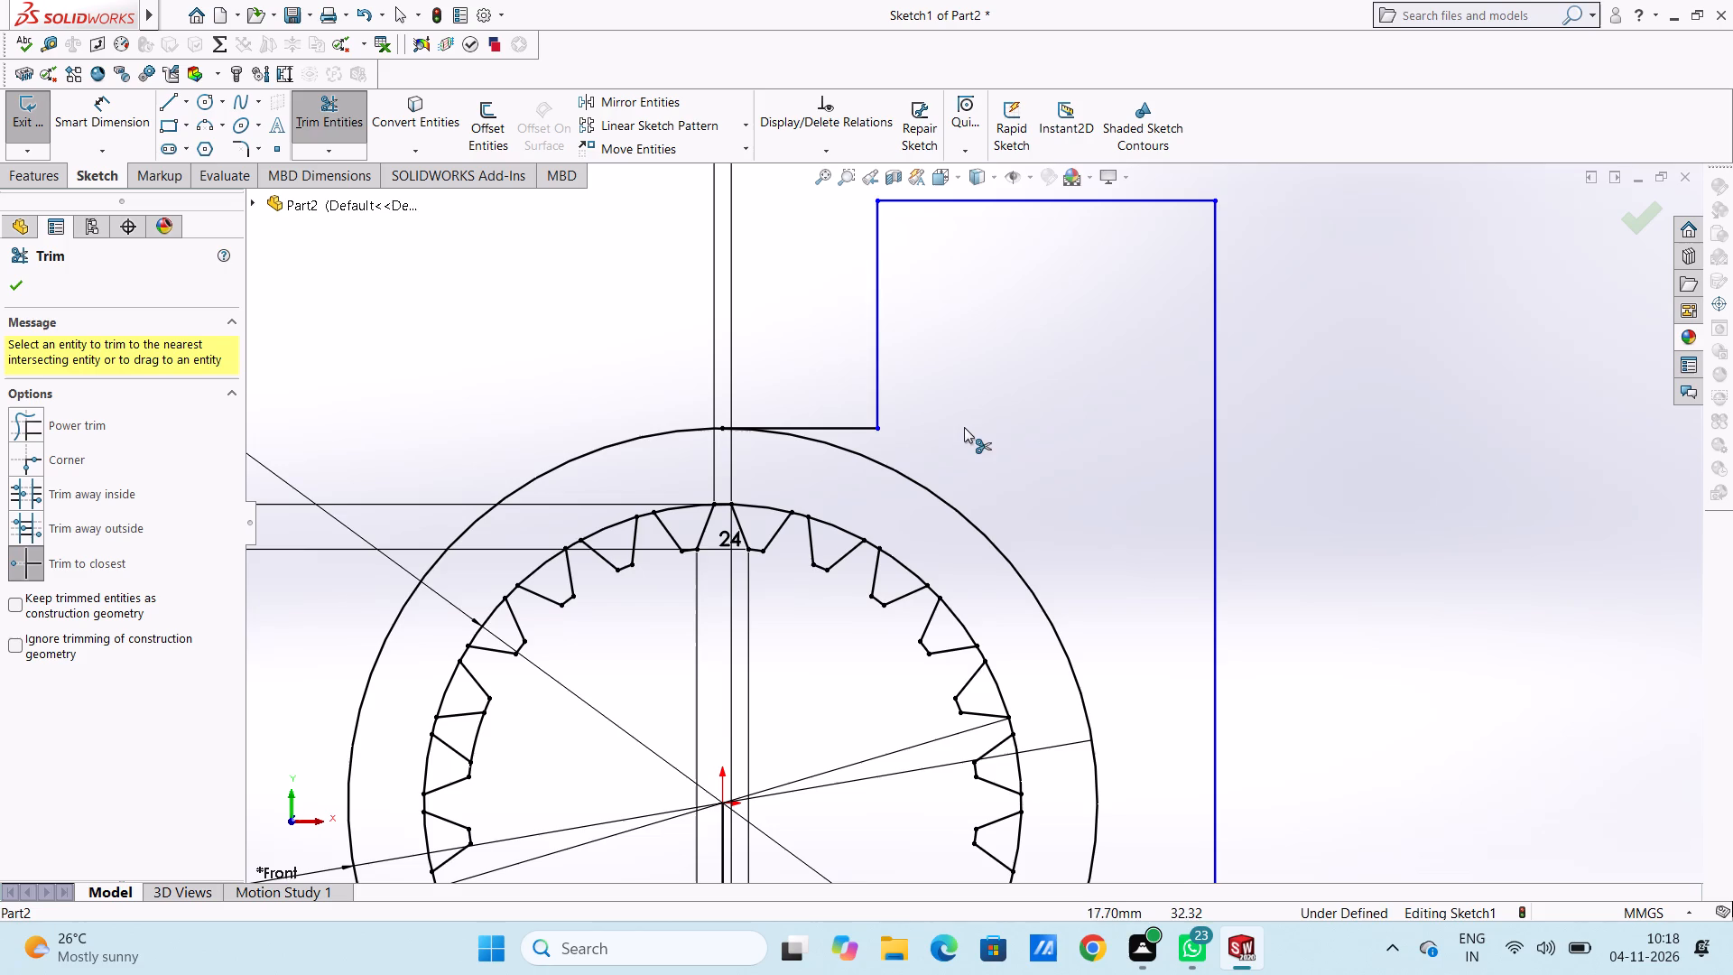
scroll(985, 422, up, 10)
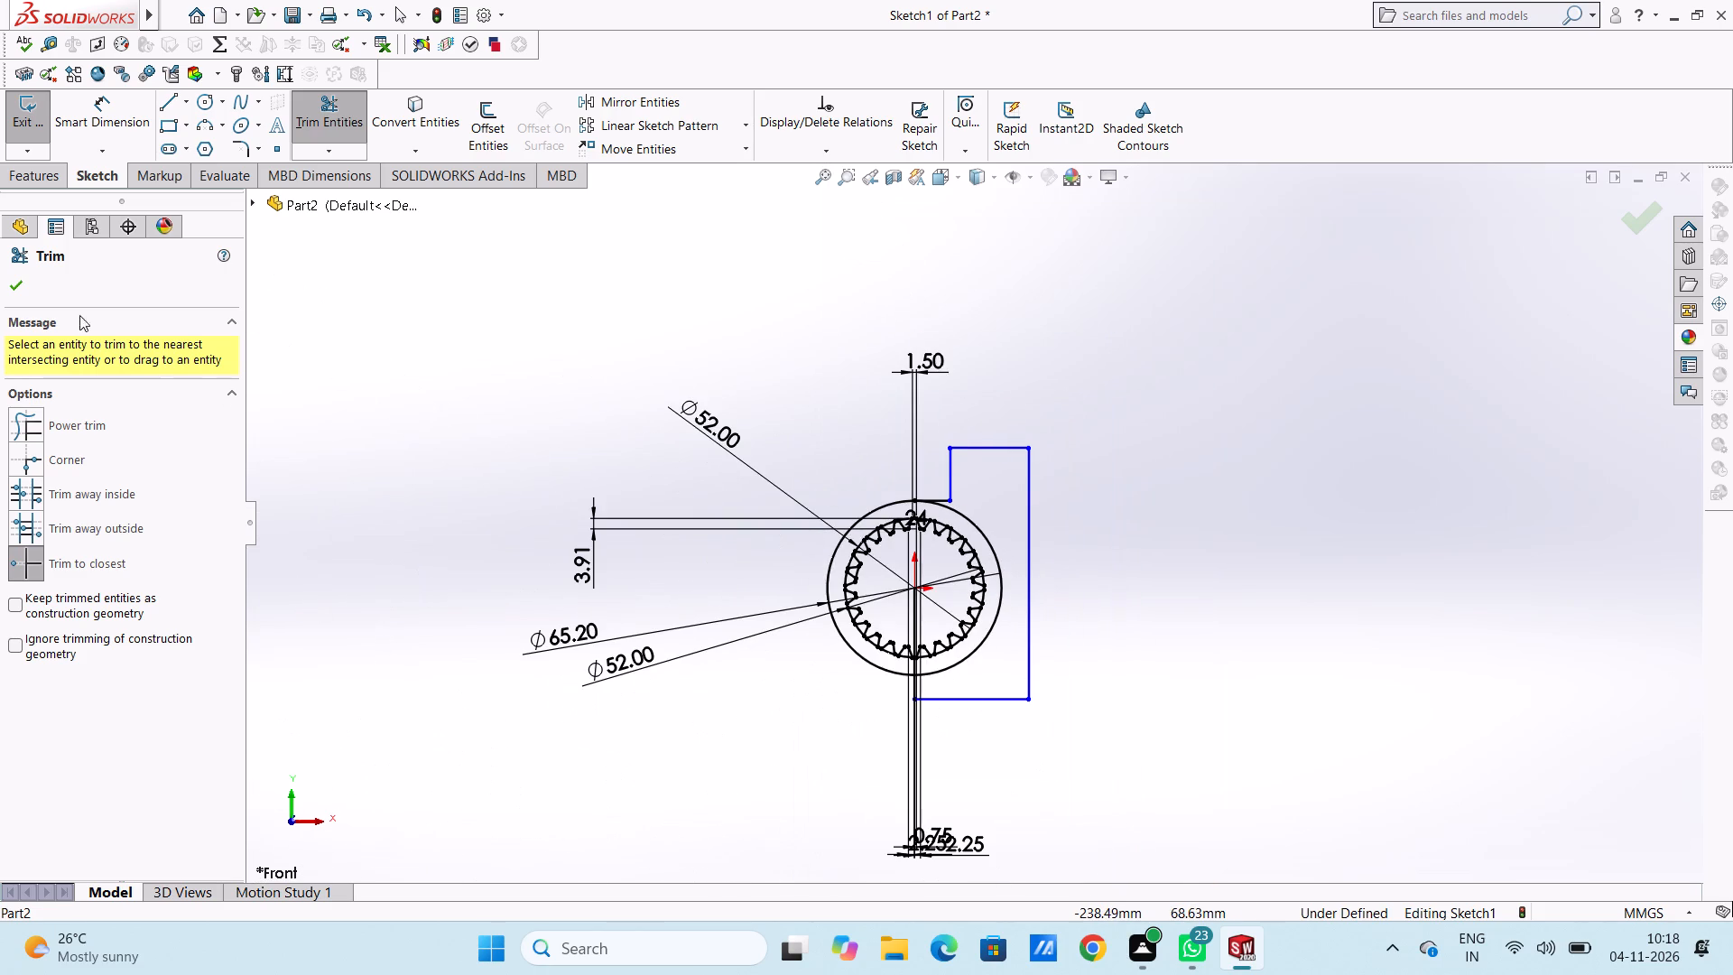
drag(20, 284, 26, 292)
click(499, 365)
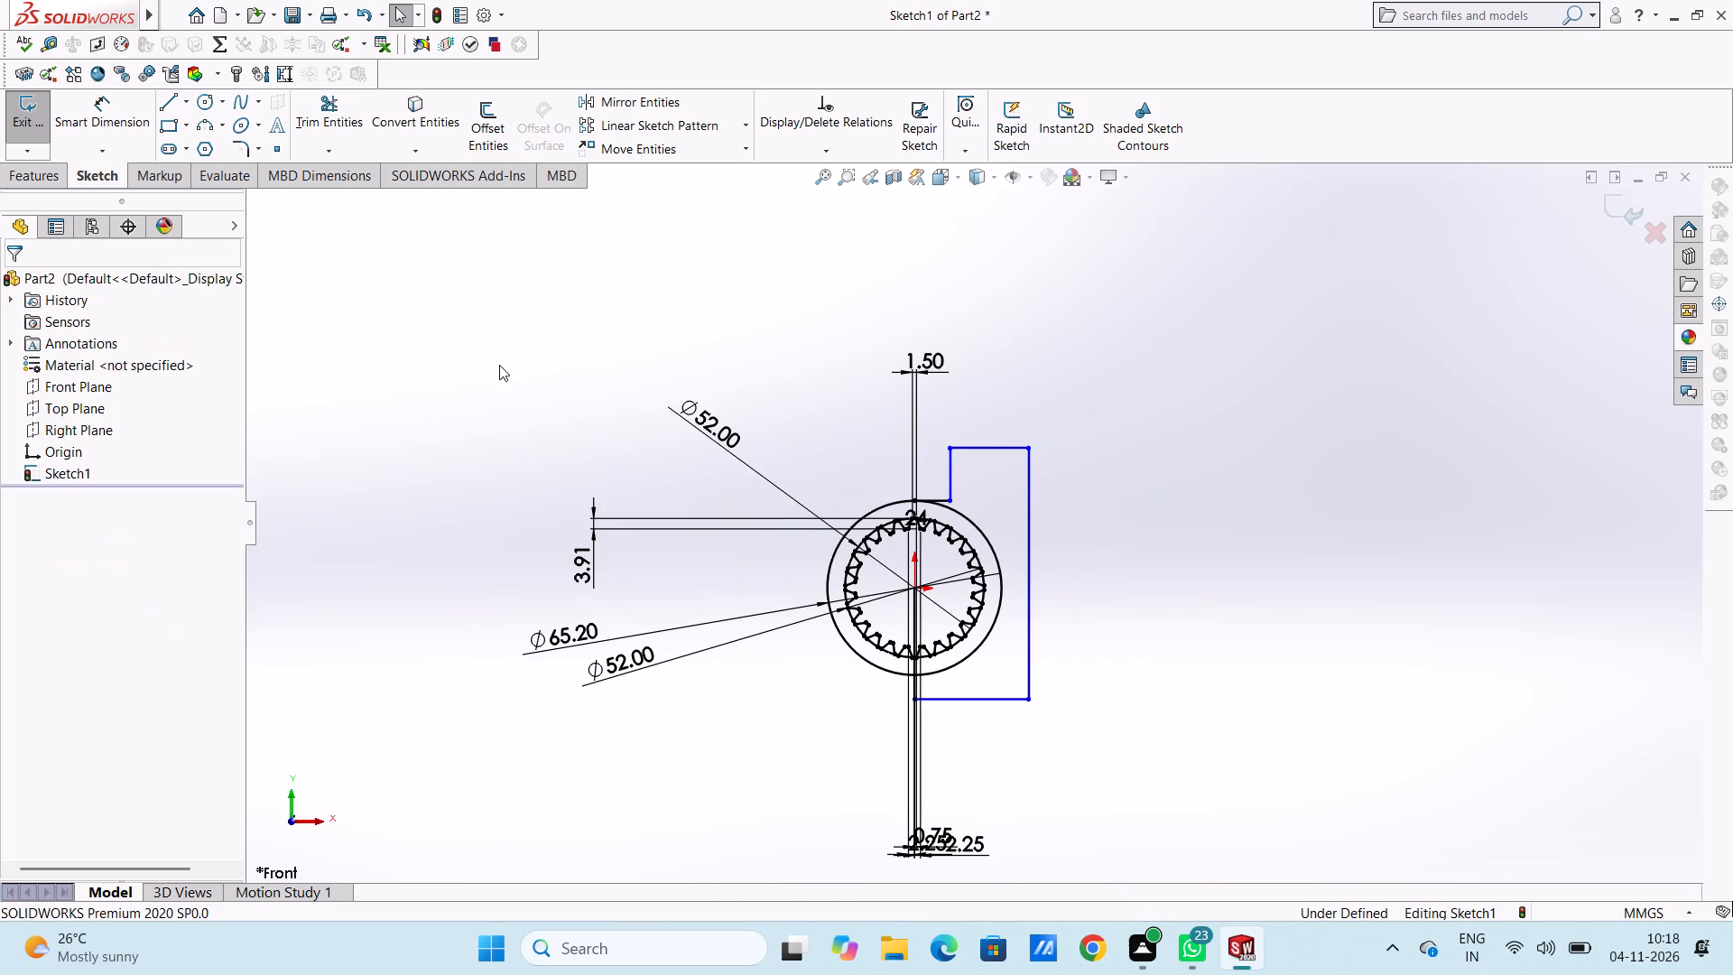
Dimension the vertical line running down from the ring's centre, placing the dimension well to the left of the ring.
scroll(1032, 742, down, 1)
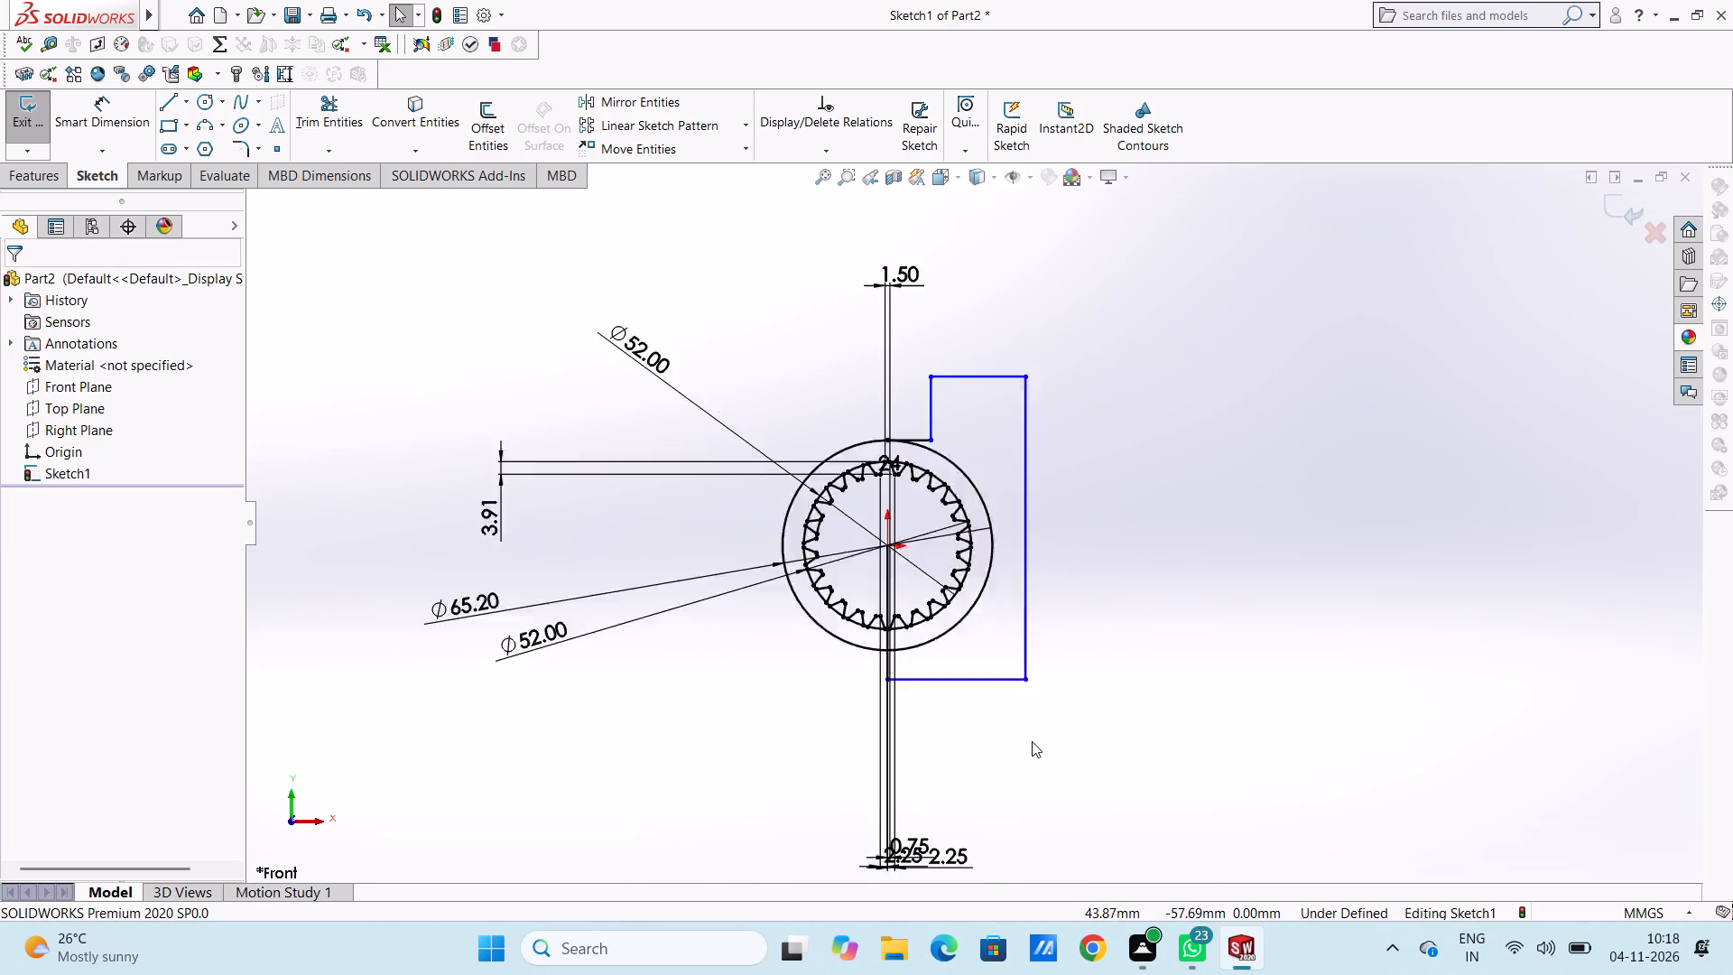
scroll(1032, 741, down, 2)
click(111, 114)
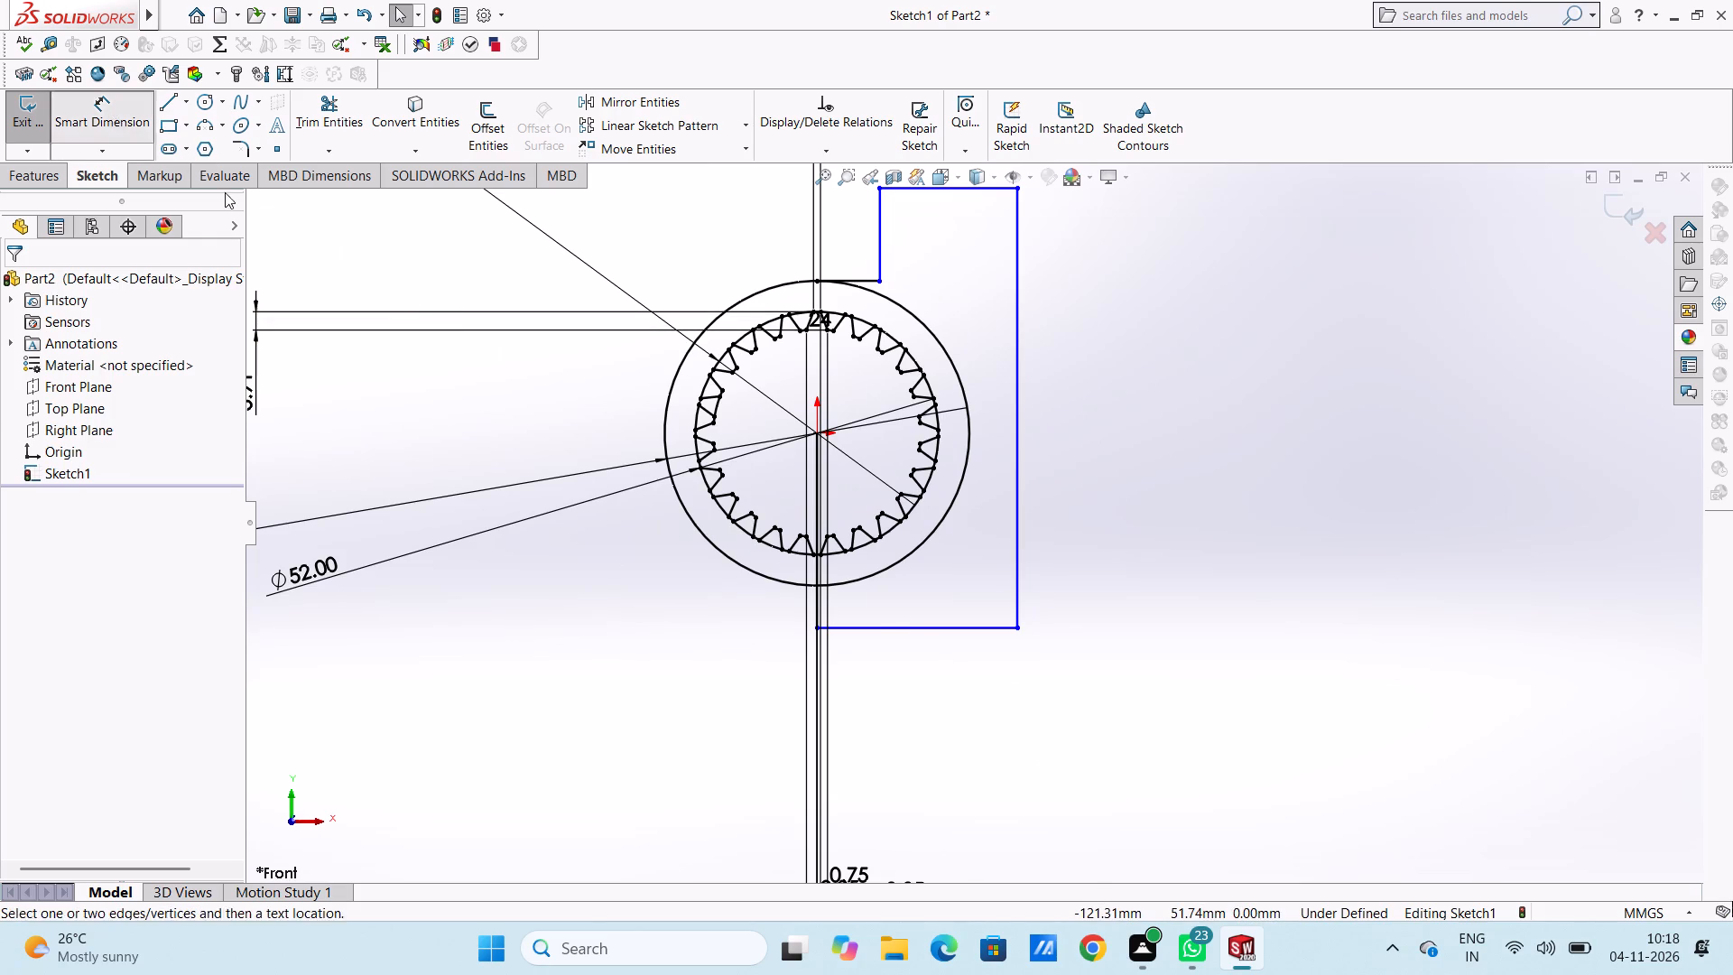
click(816, 462)
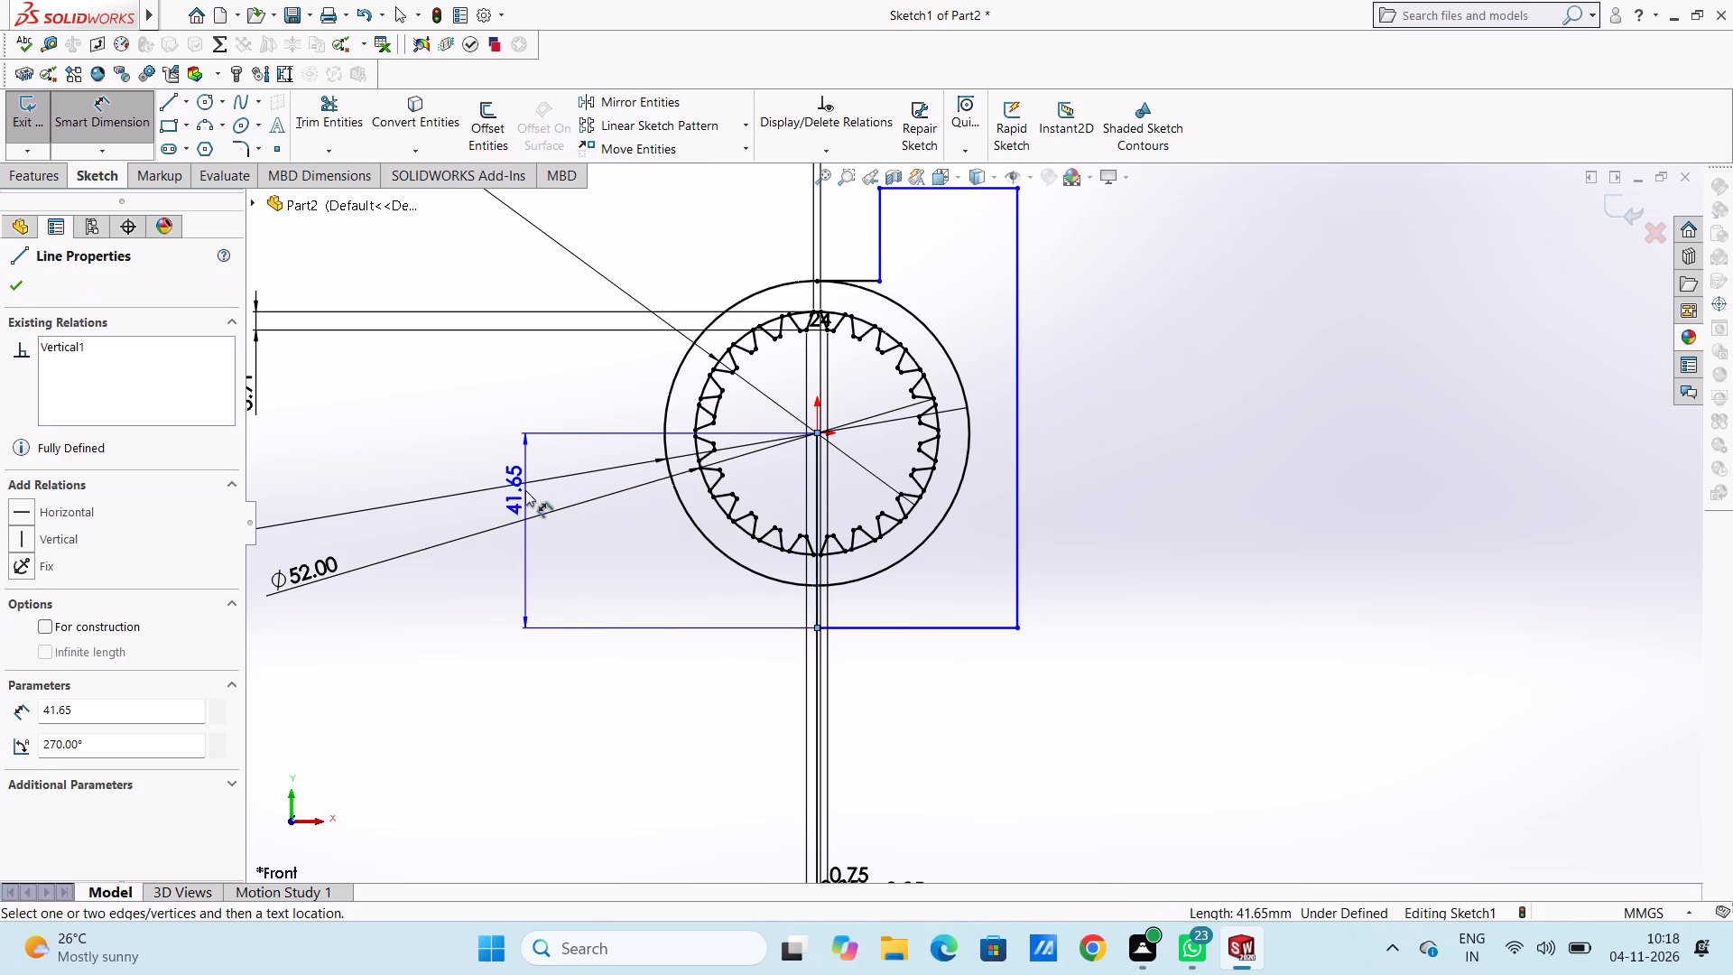
scroll(525, 490, up, 3)
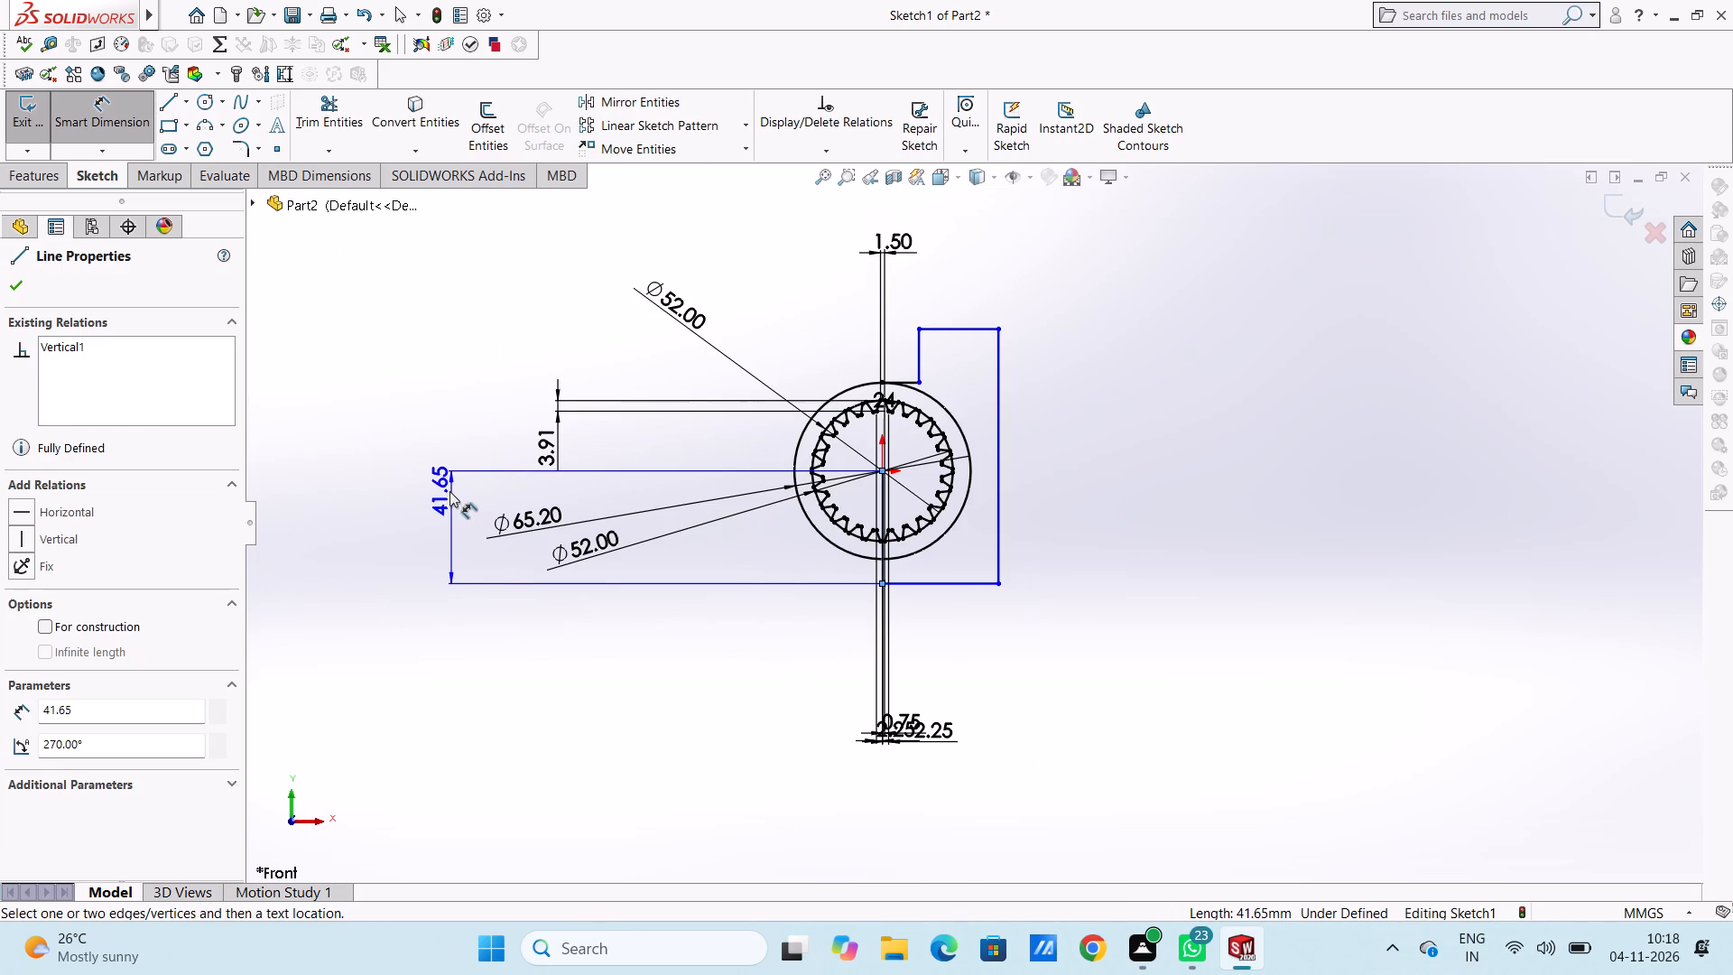
click(449, 491)
click(374, 448)
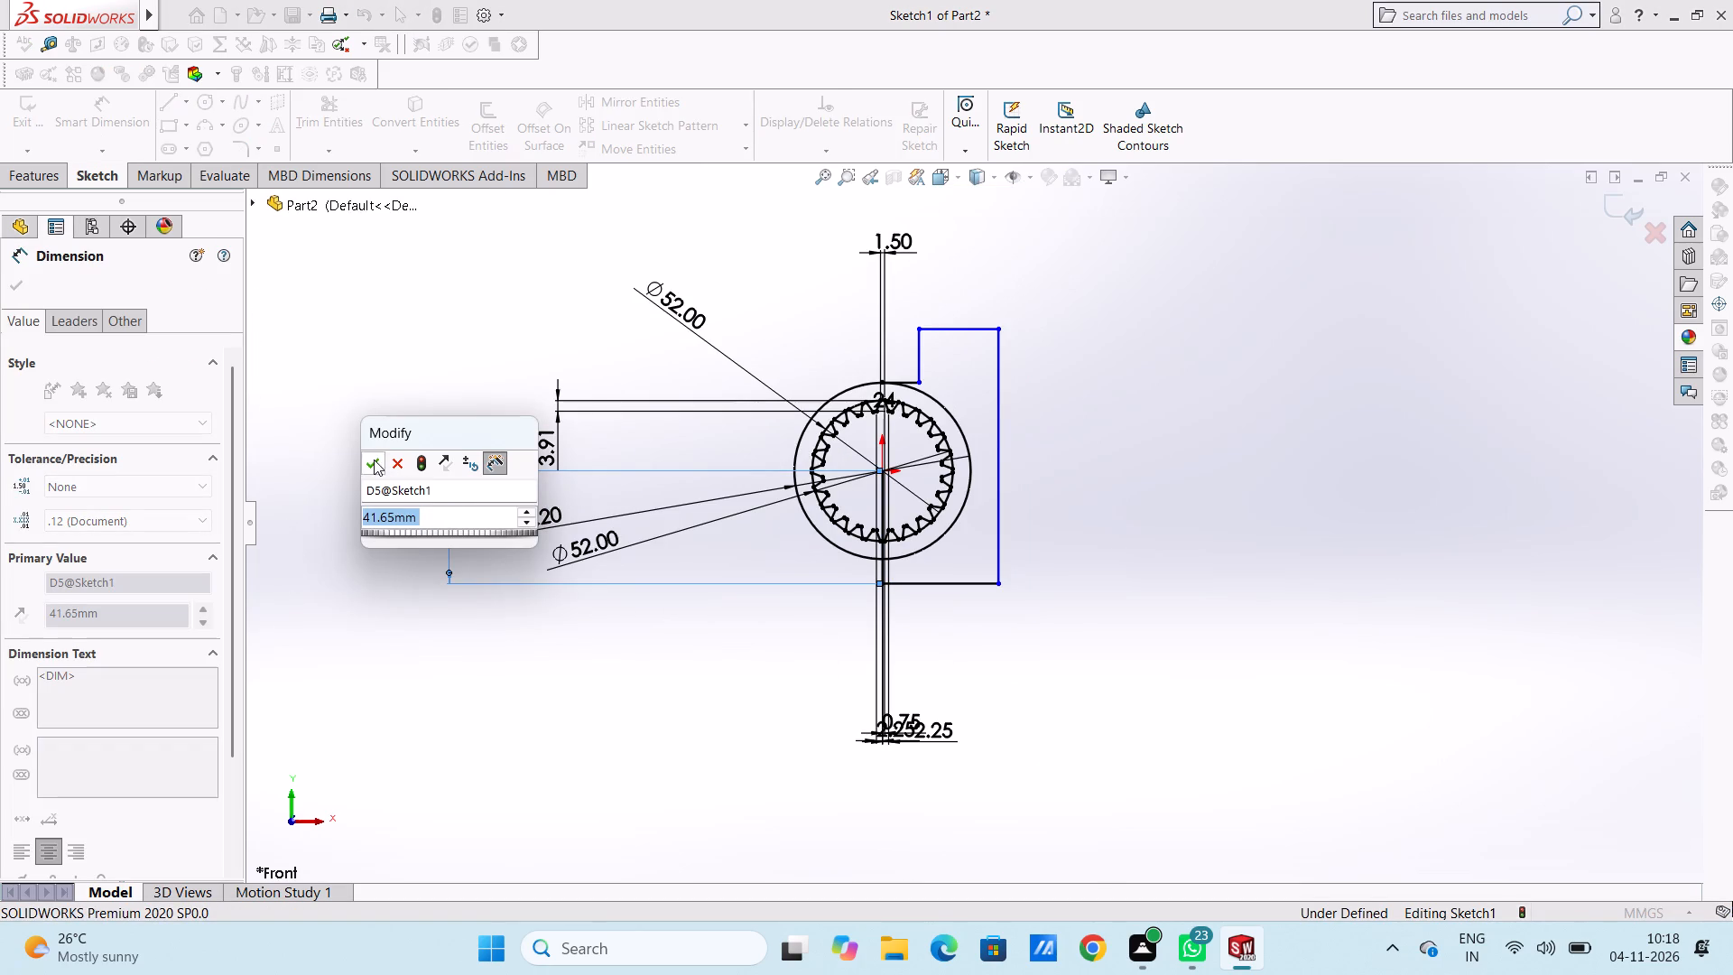
click(374, 460)
click(399, 391)
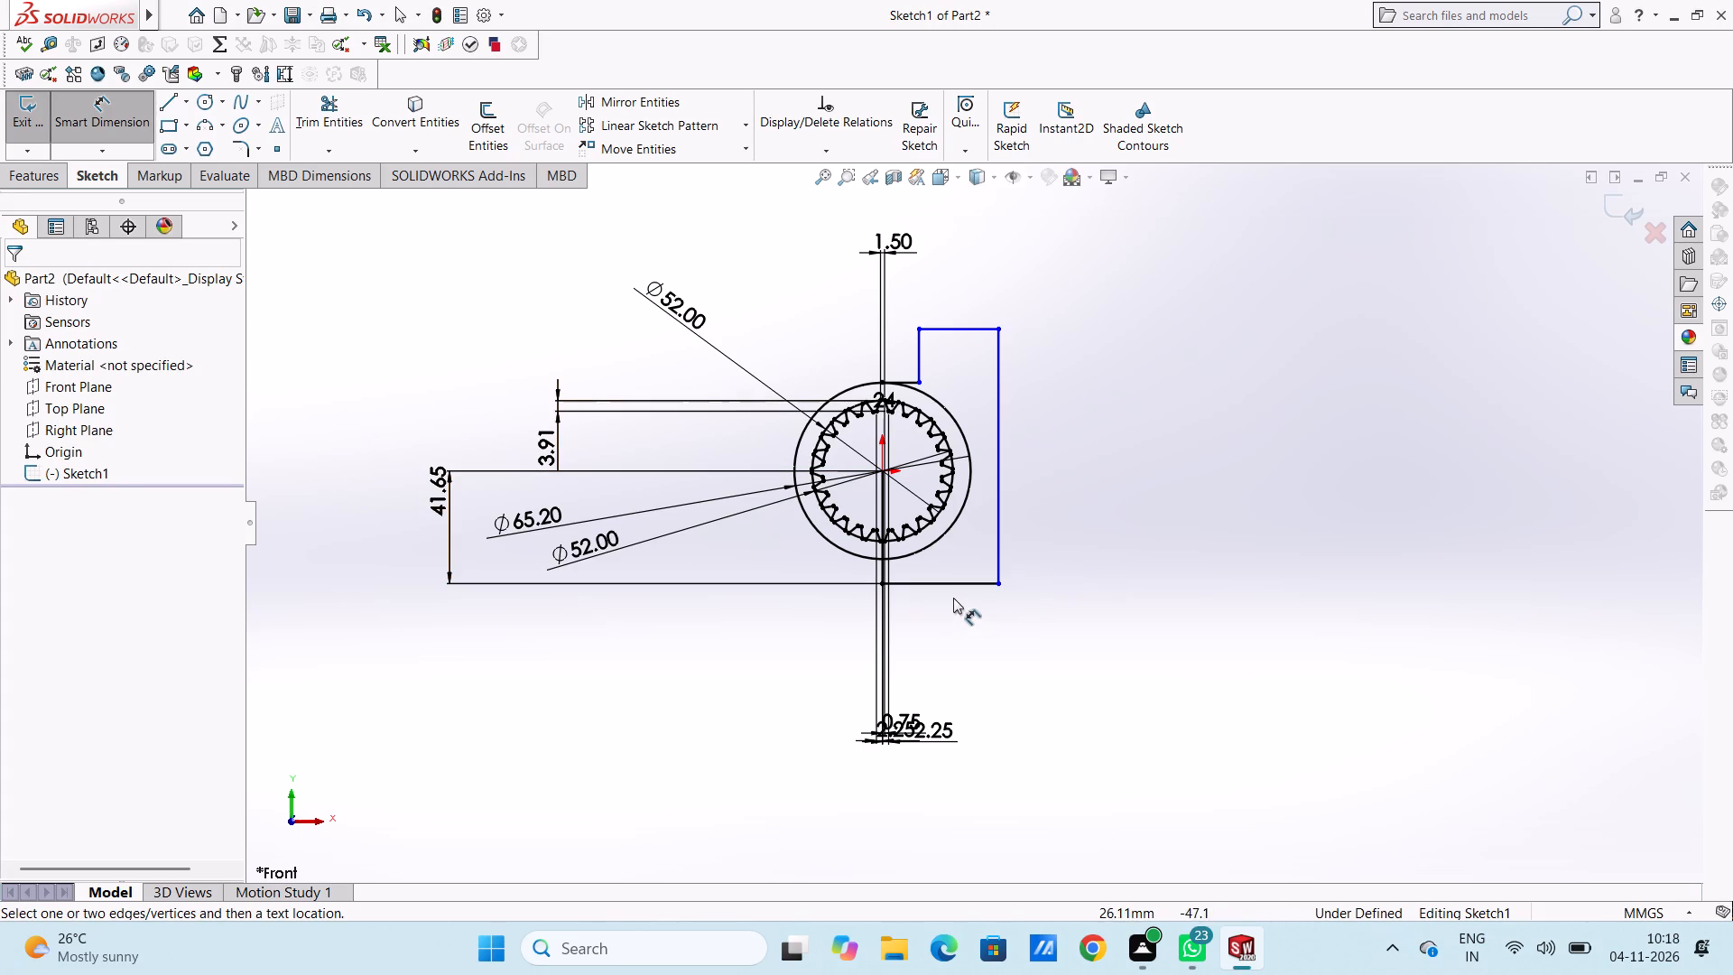
Dimension the bottom horizontal line below the sketch and the long vertical line to the right of the outline.
click(955, 583)
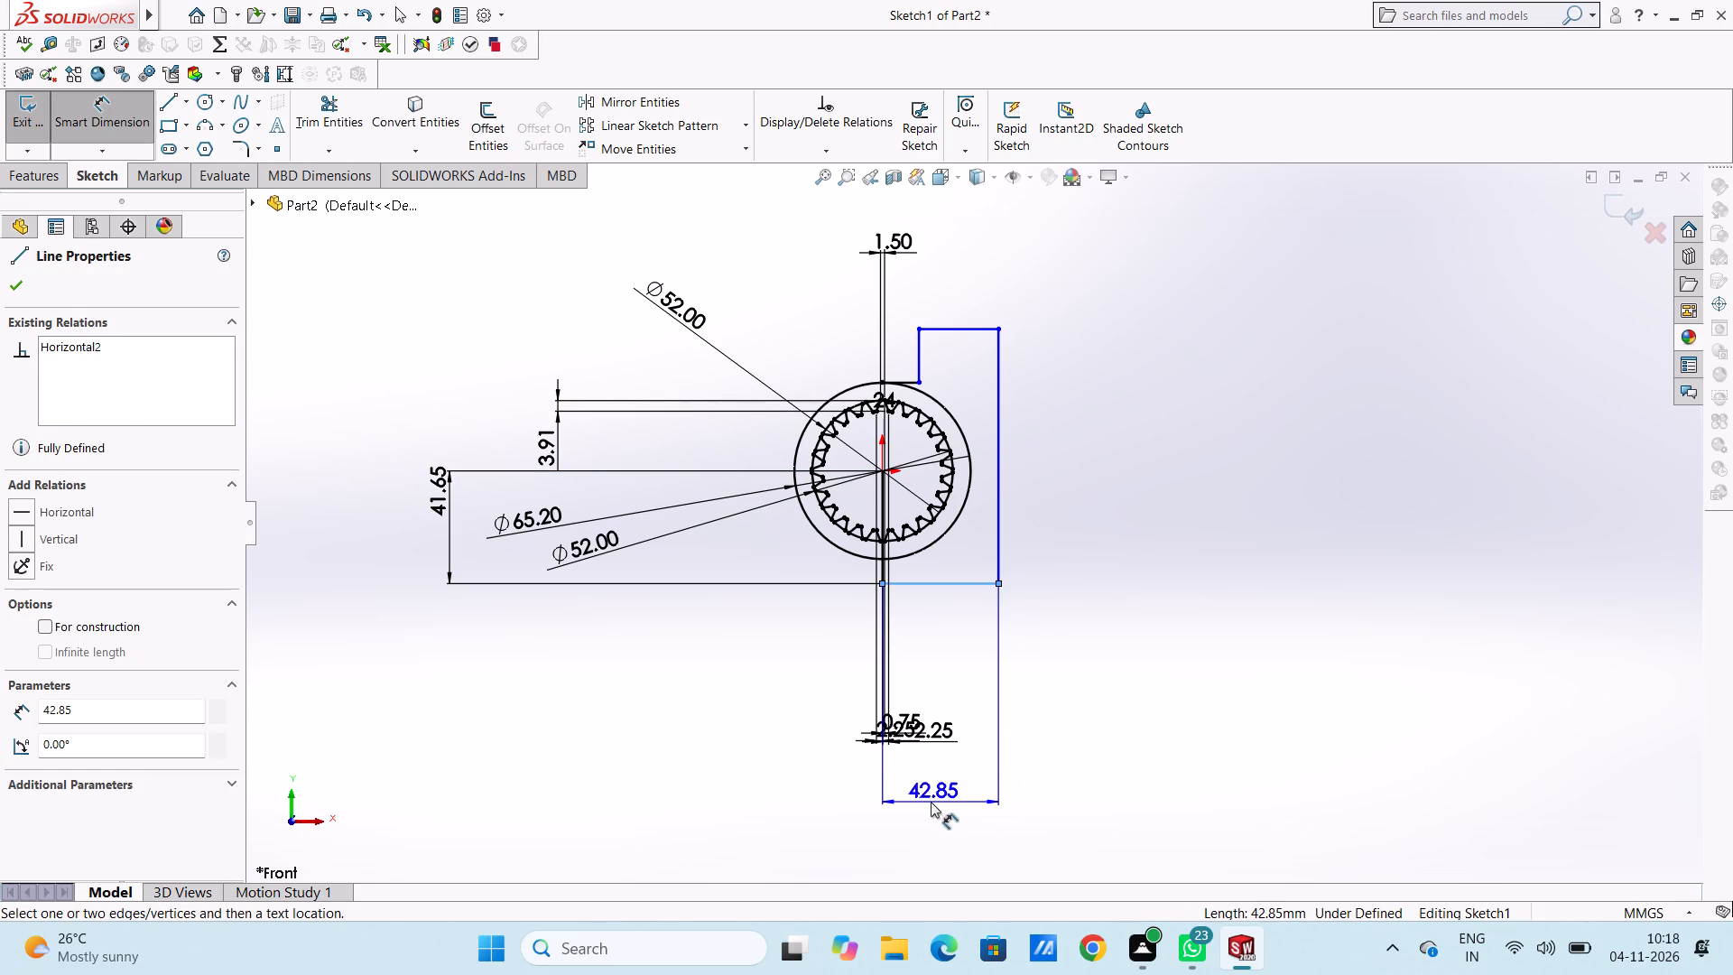
click(930, 800)
click(851, 771)
click(814, 764)
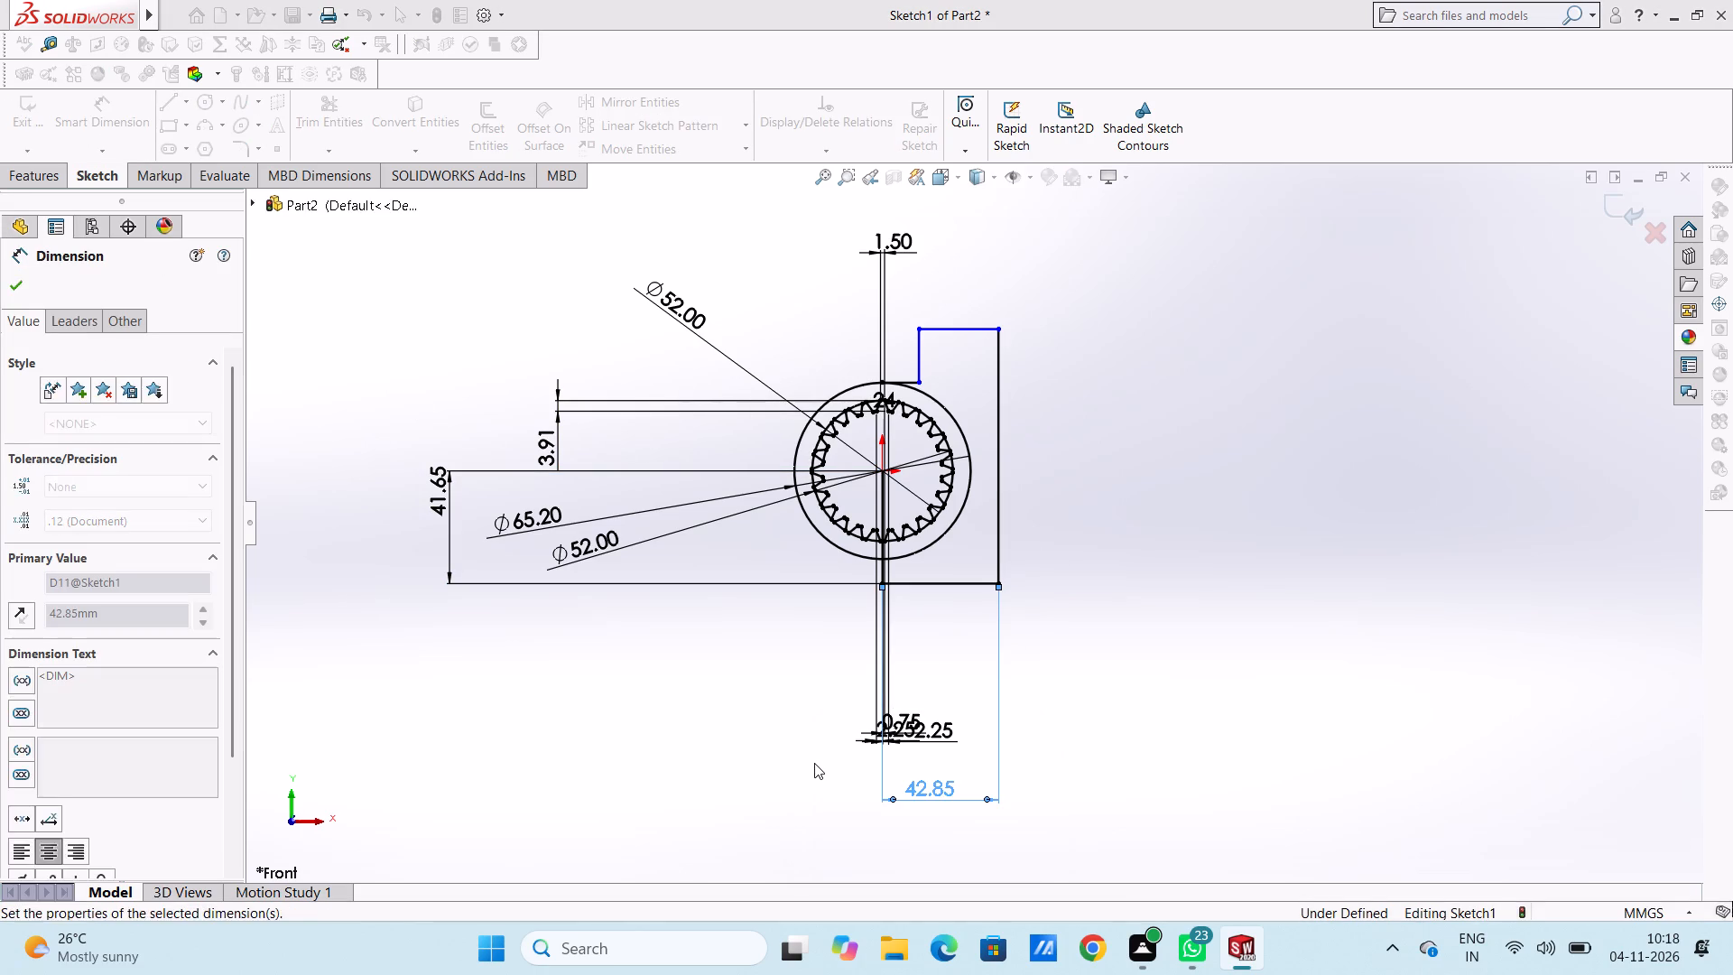
click(1004, 495)
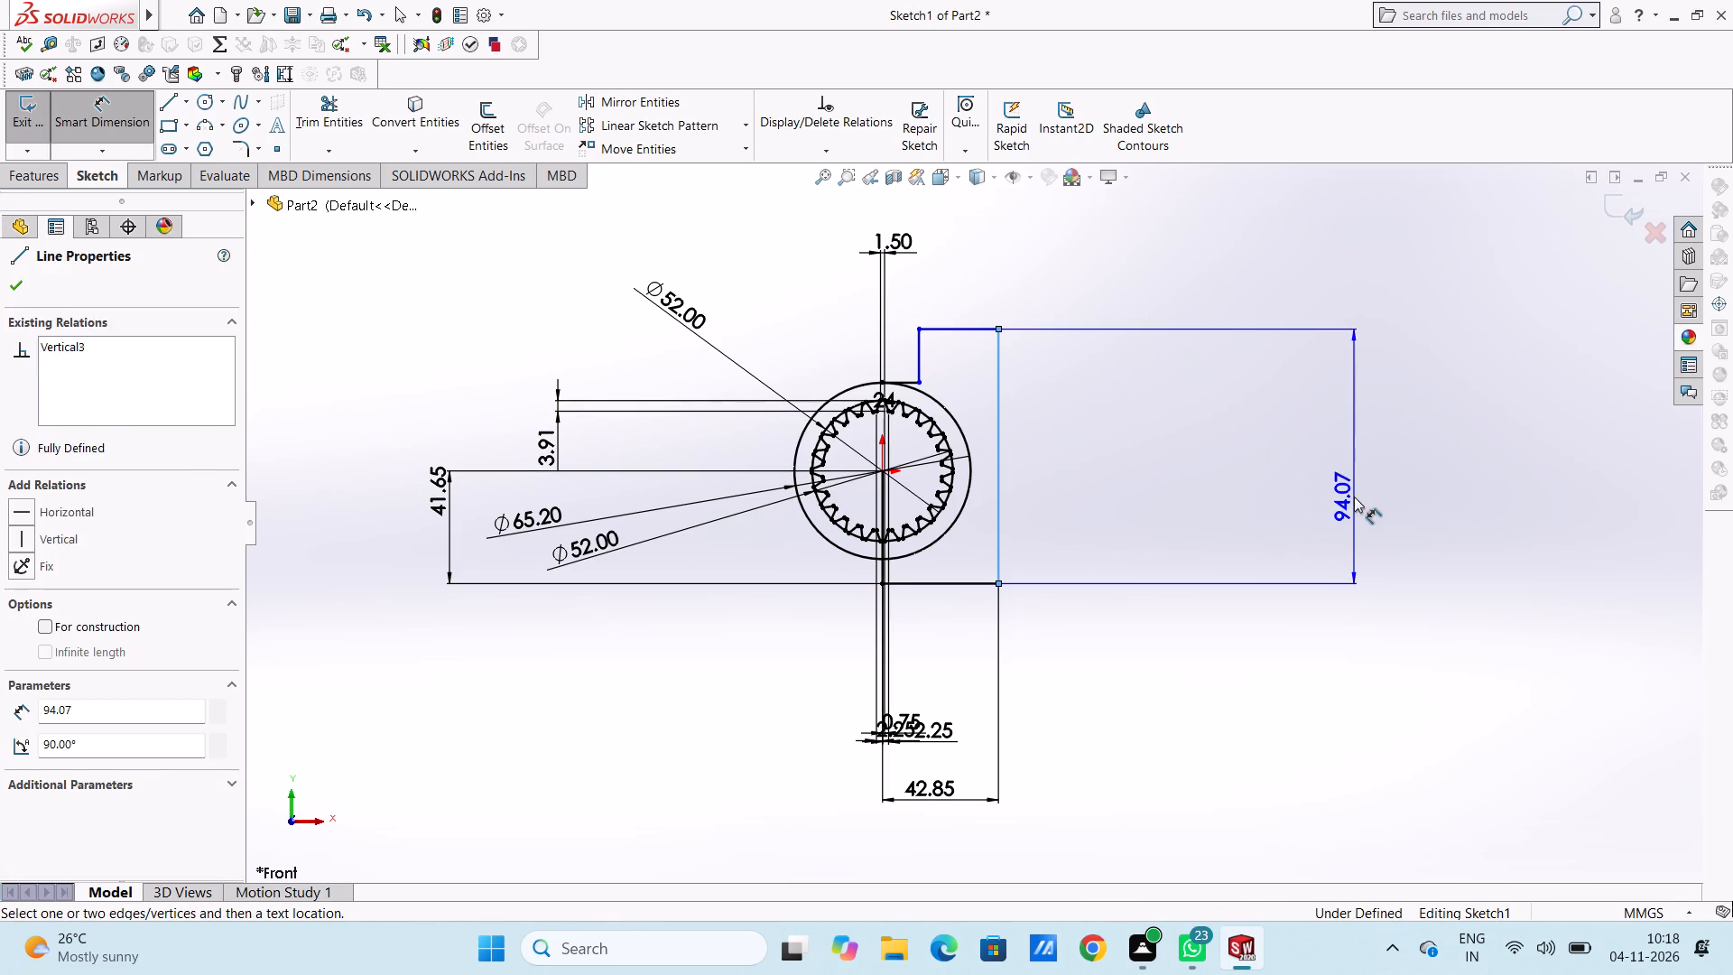
click(1354, 497)
click(1277, 467)
click(1258, 469)
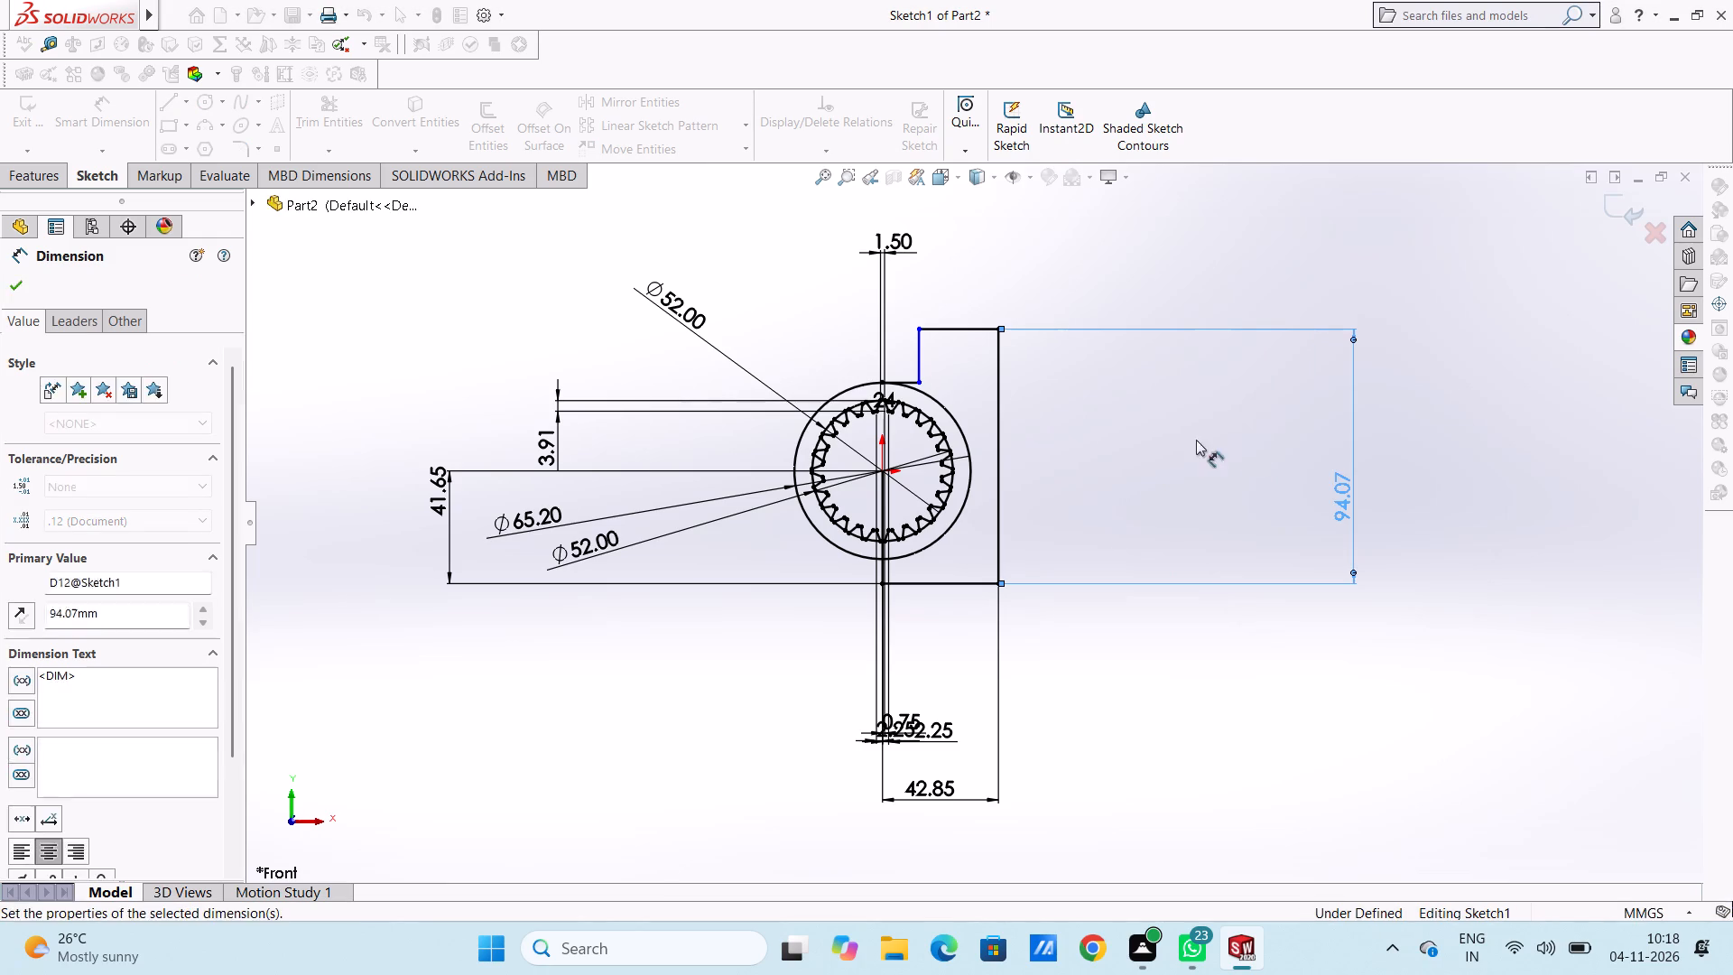
scroll(1007, 299, up, 3)
scroll(986, 348, down, 4)
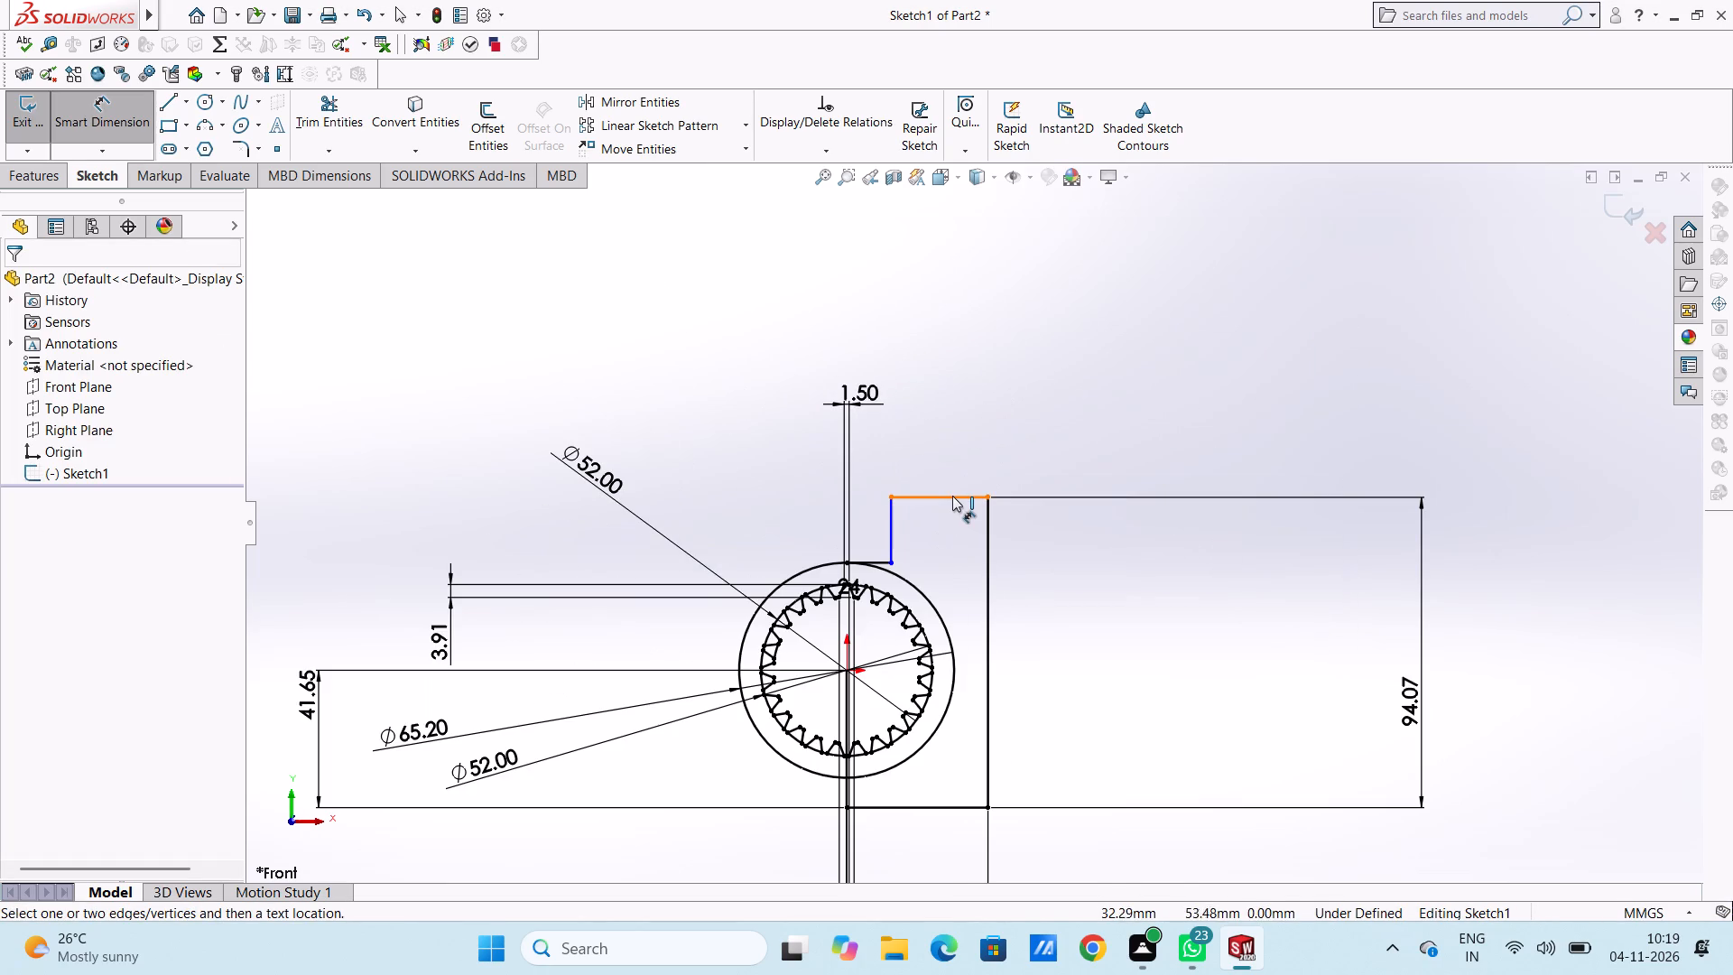
Dimension the top horizontal line of the stepped outline, placing the dimension above the sketch.
click(952, 496)
click(1127, 316)
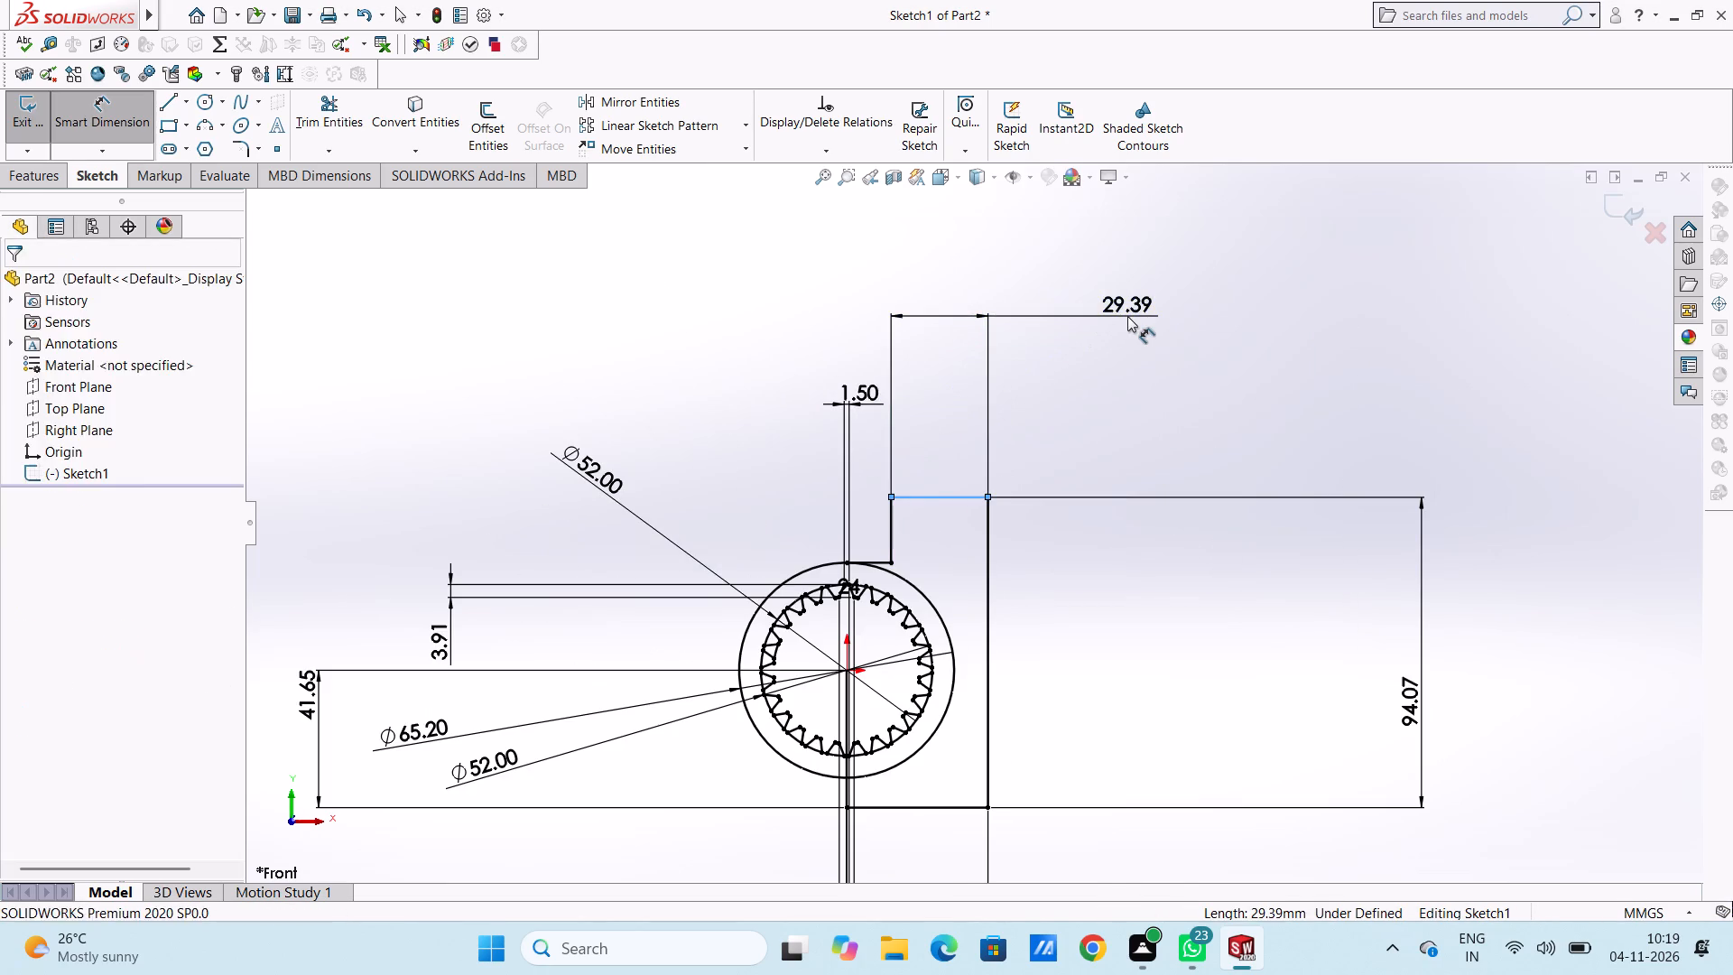
click(1061, 293)
click(1033, 269)
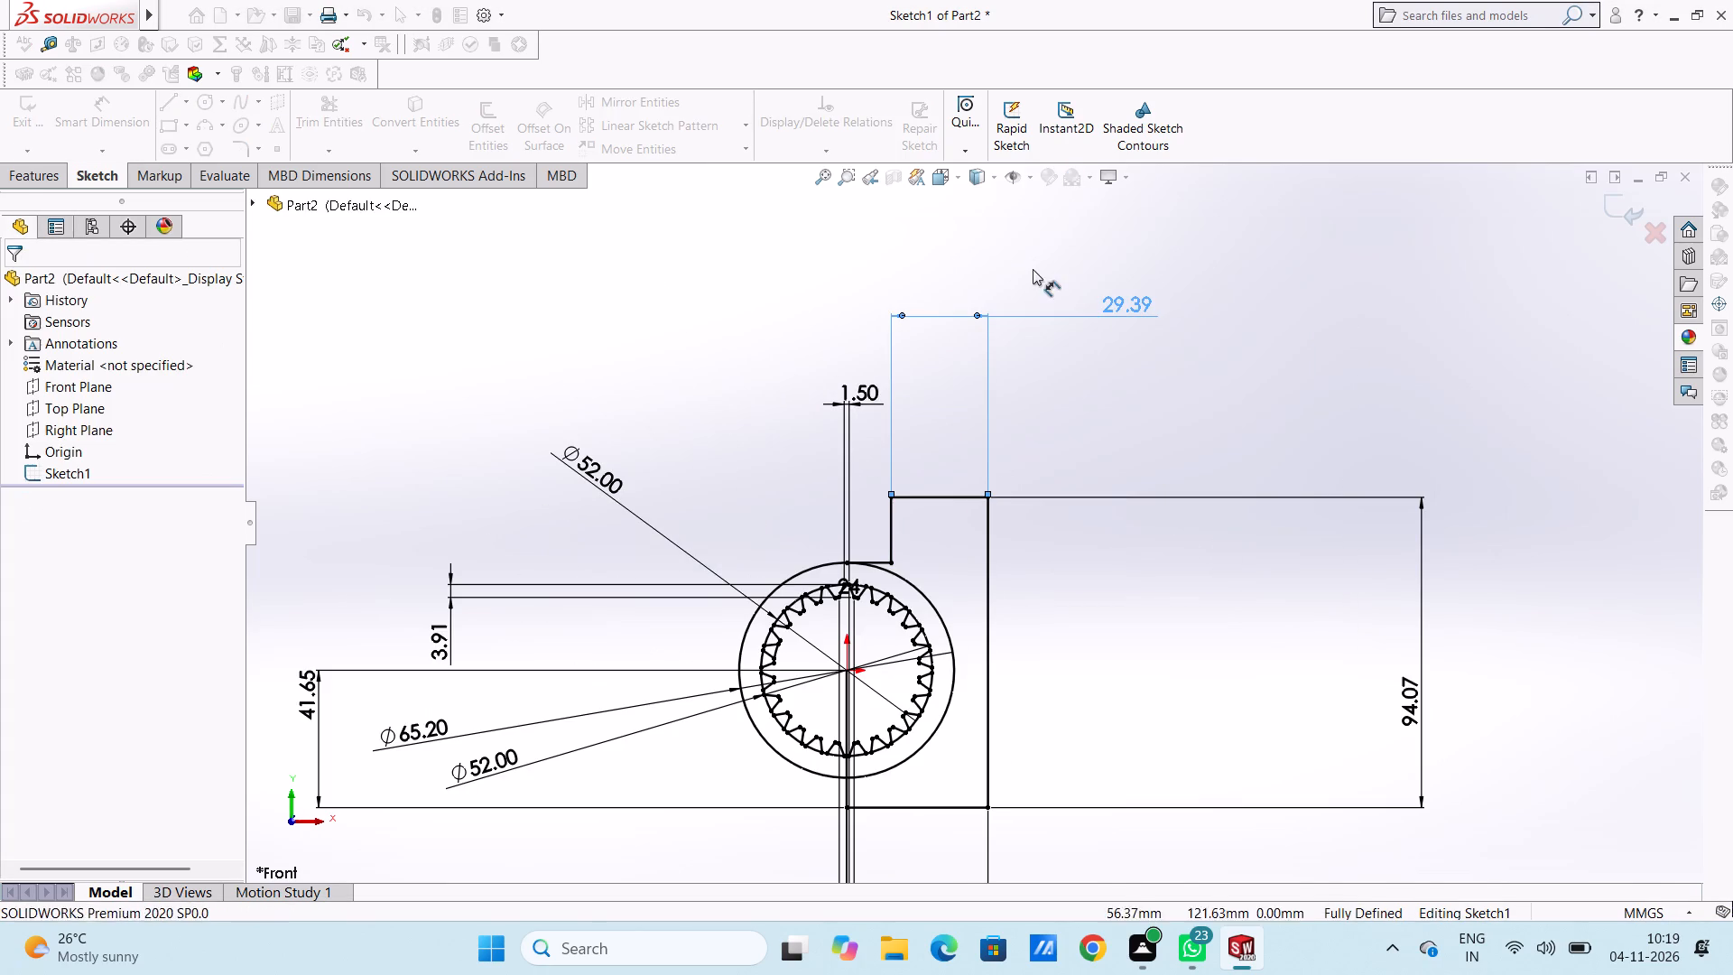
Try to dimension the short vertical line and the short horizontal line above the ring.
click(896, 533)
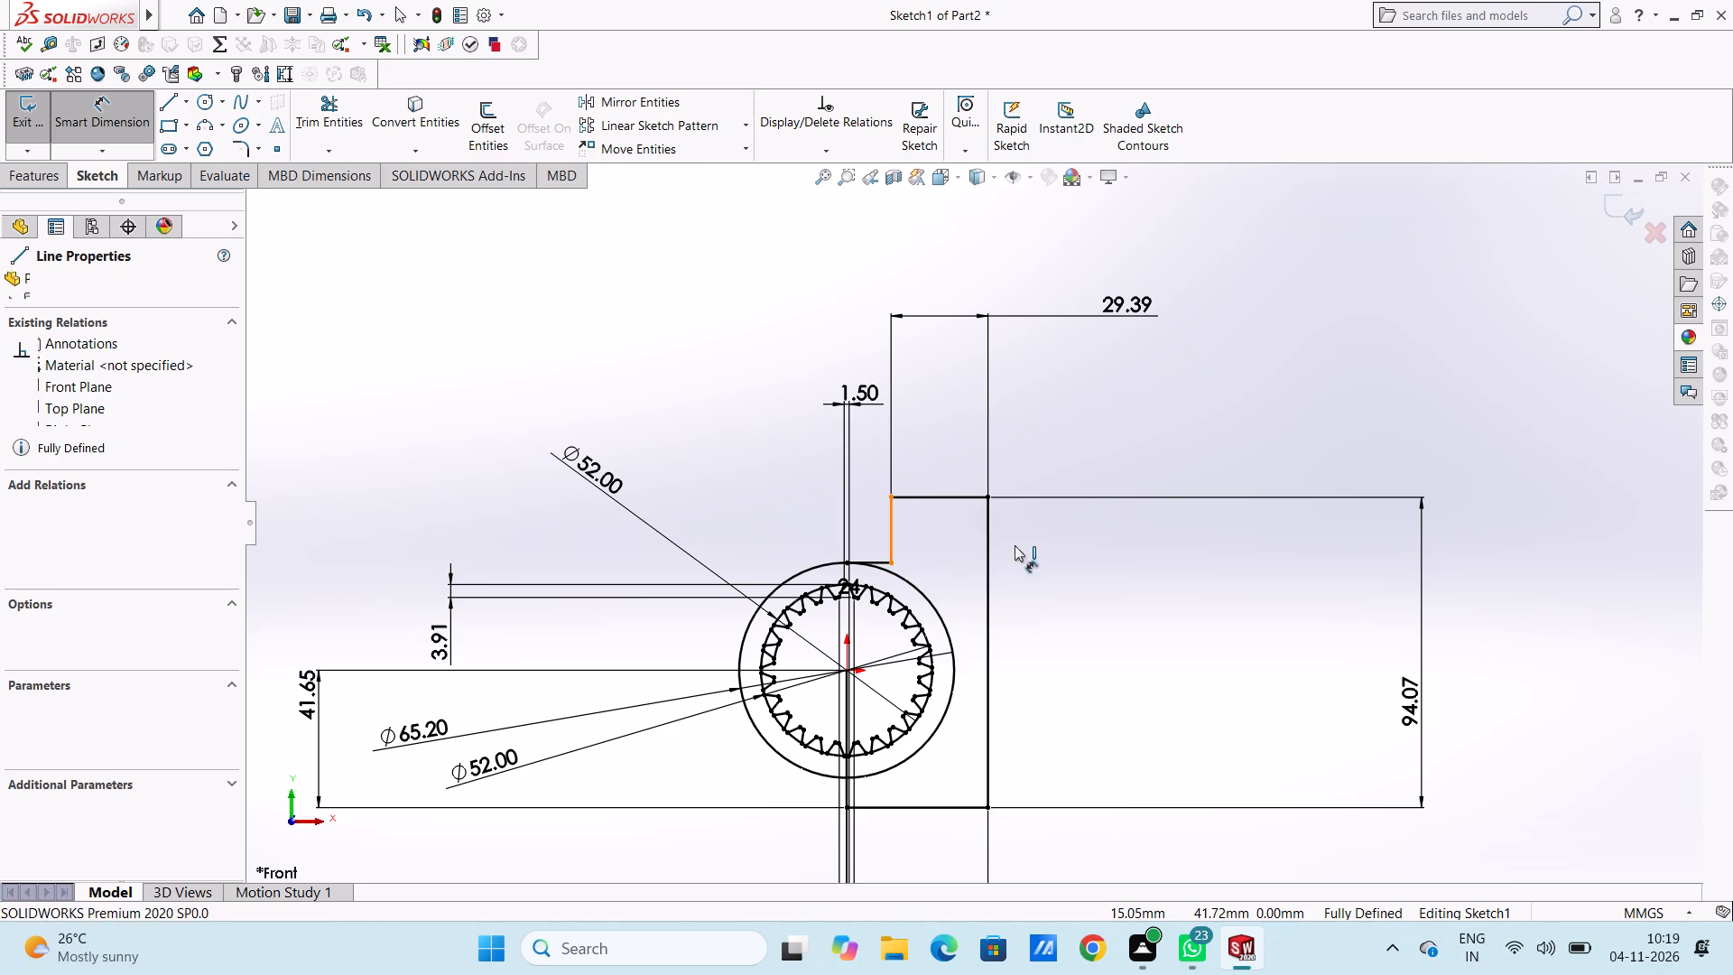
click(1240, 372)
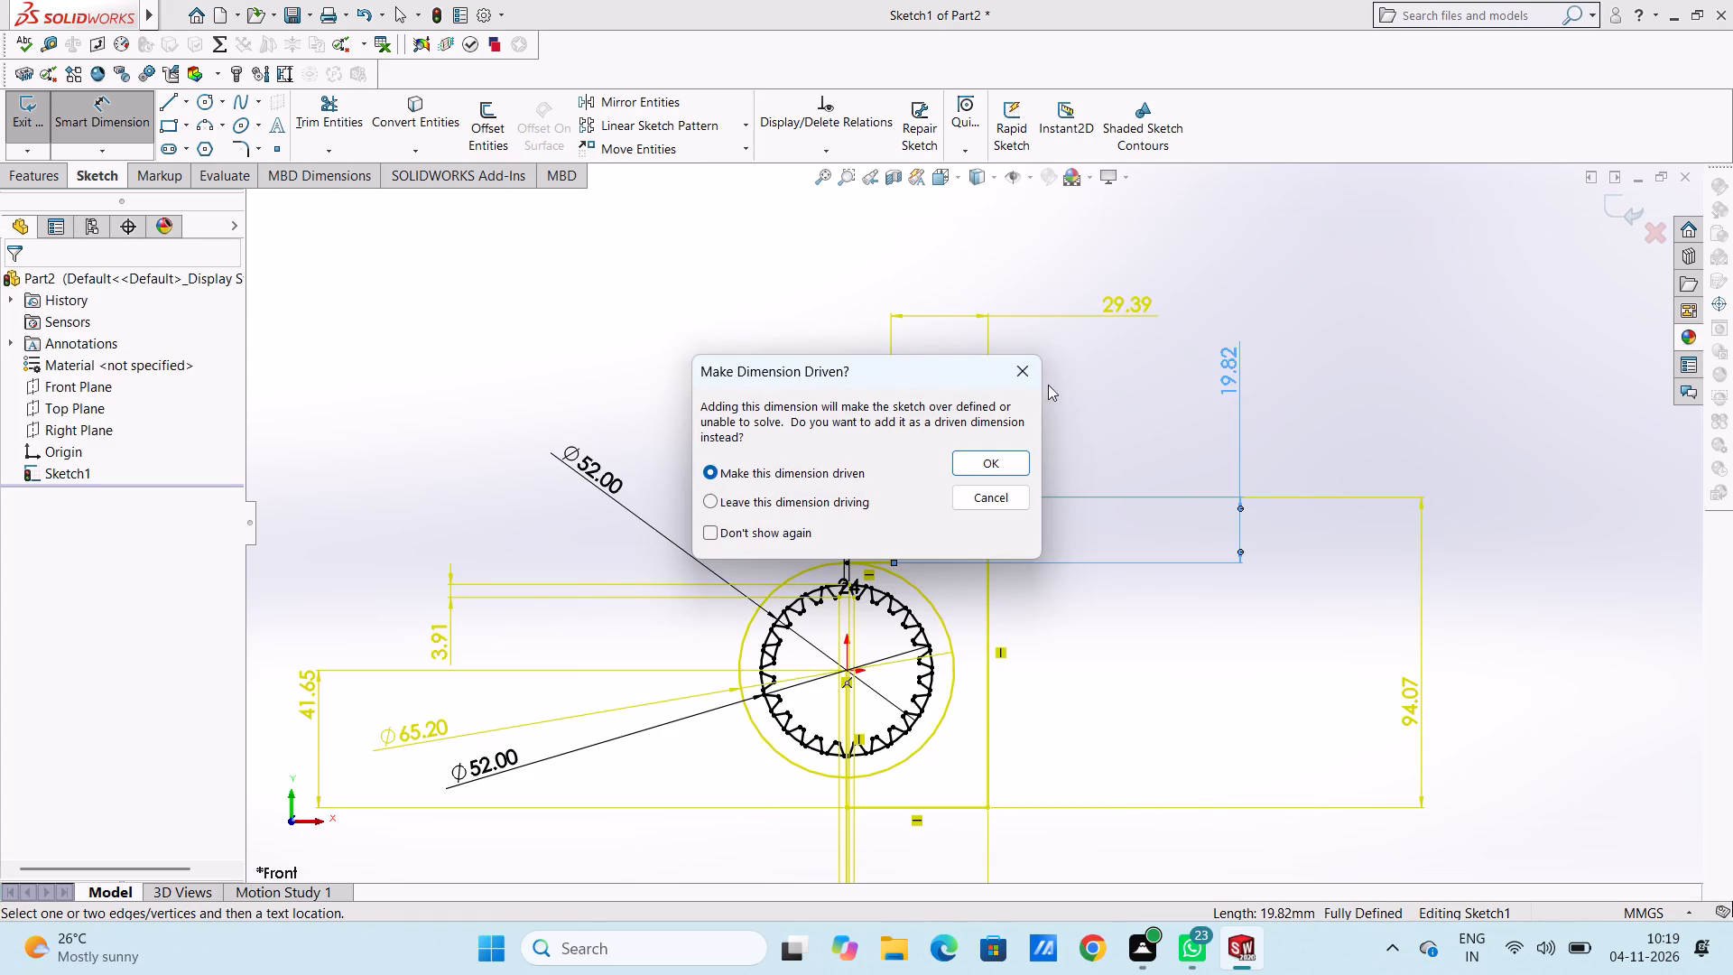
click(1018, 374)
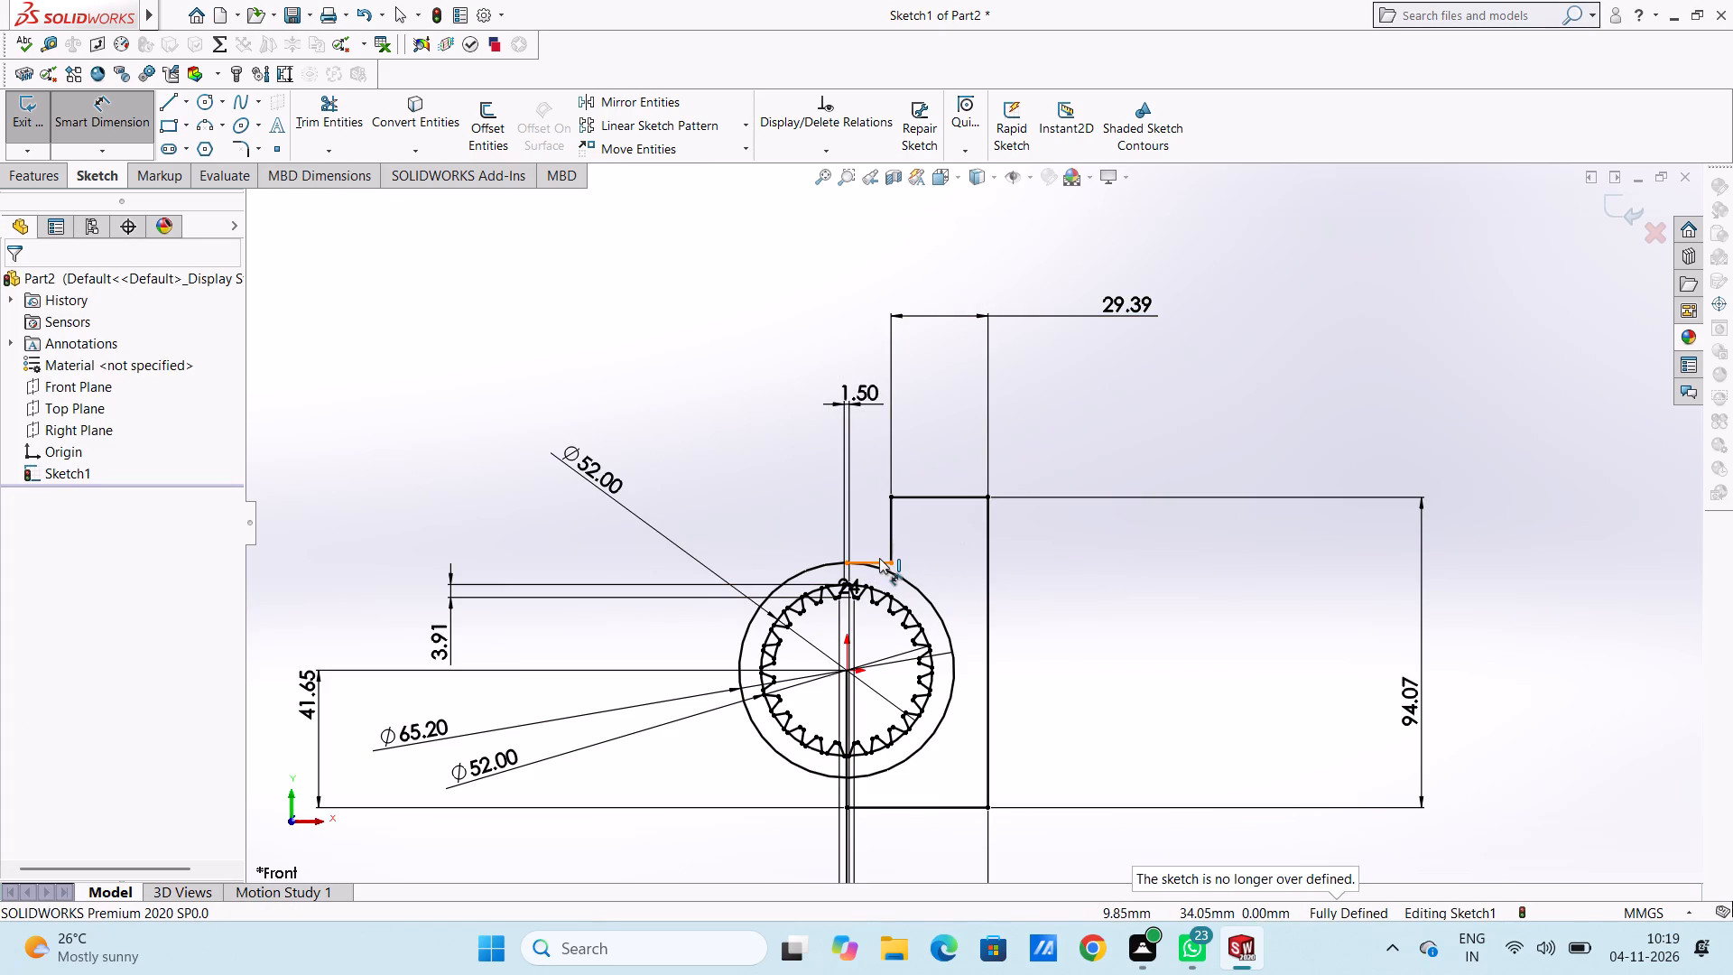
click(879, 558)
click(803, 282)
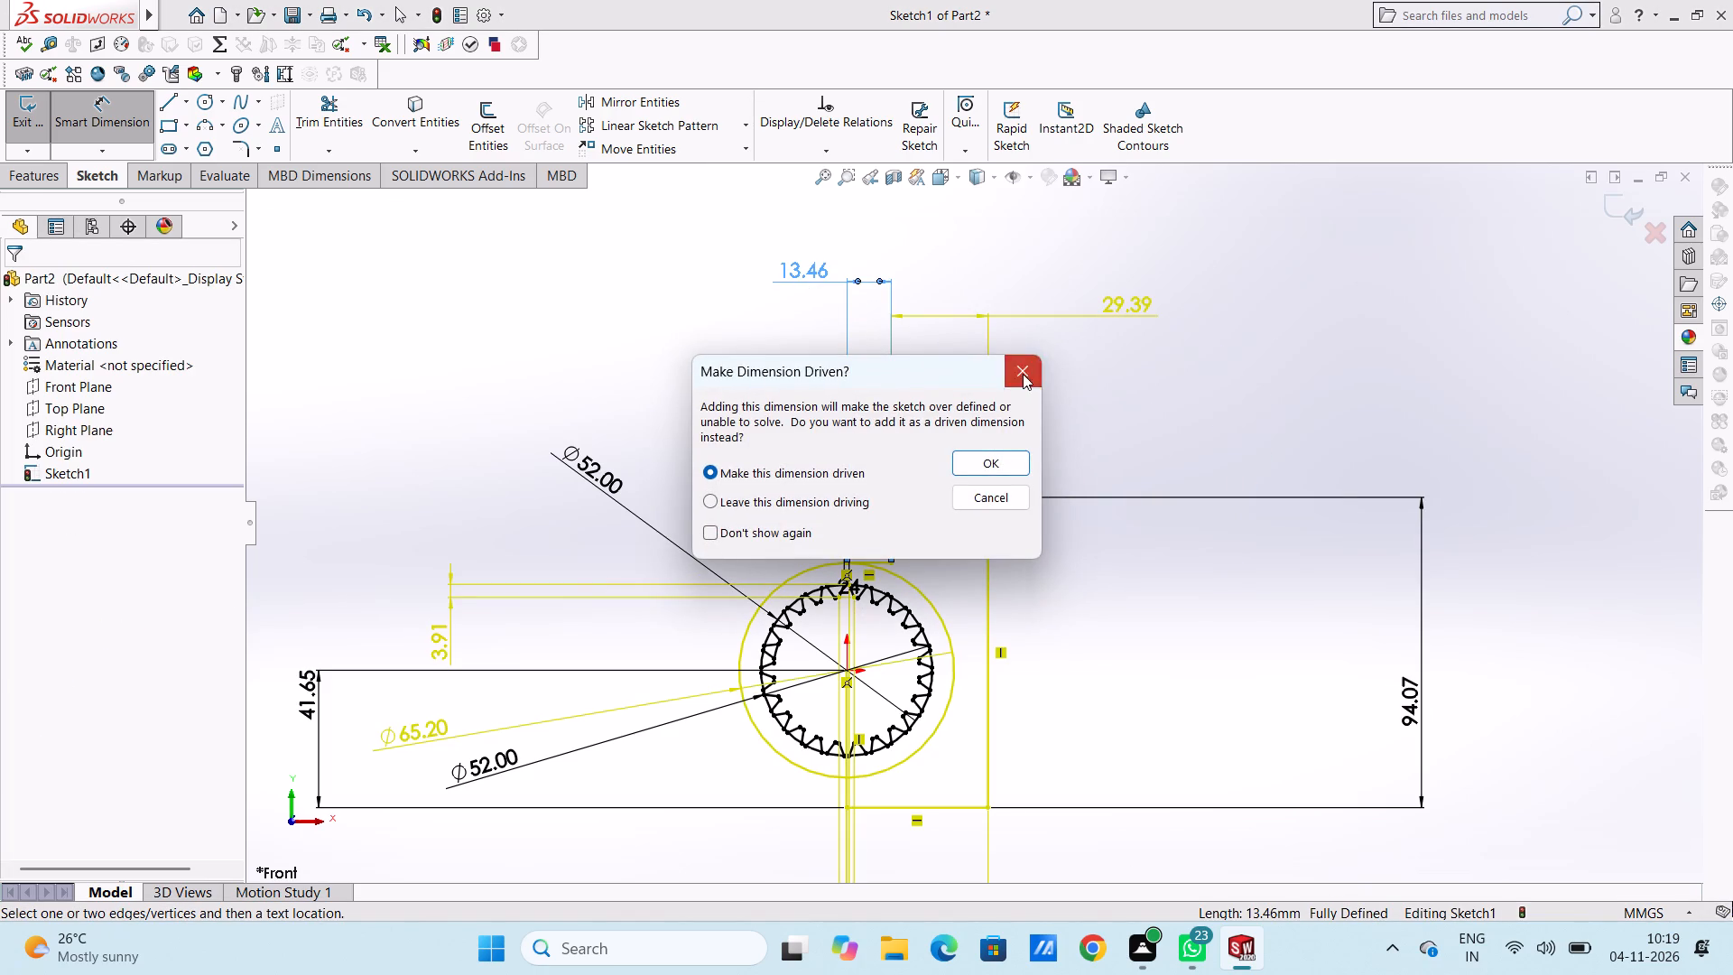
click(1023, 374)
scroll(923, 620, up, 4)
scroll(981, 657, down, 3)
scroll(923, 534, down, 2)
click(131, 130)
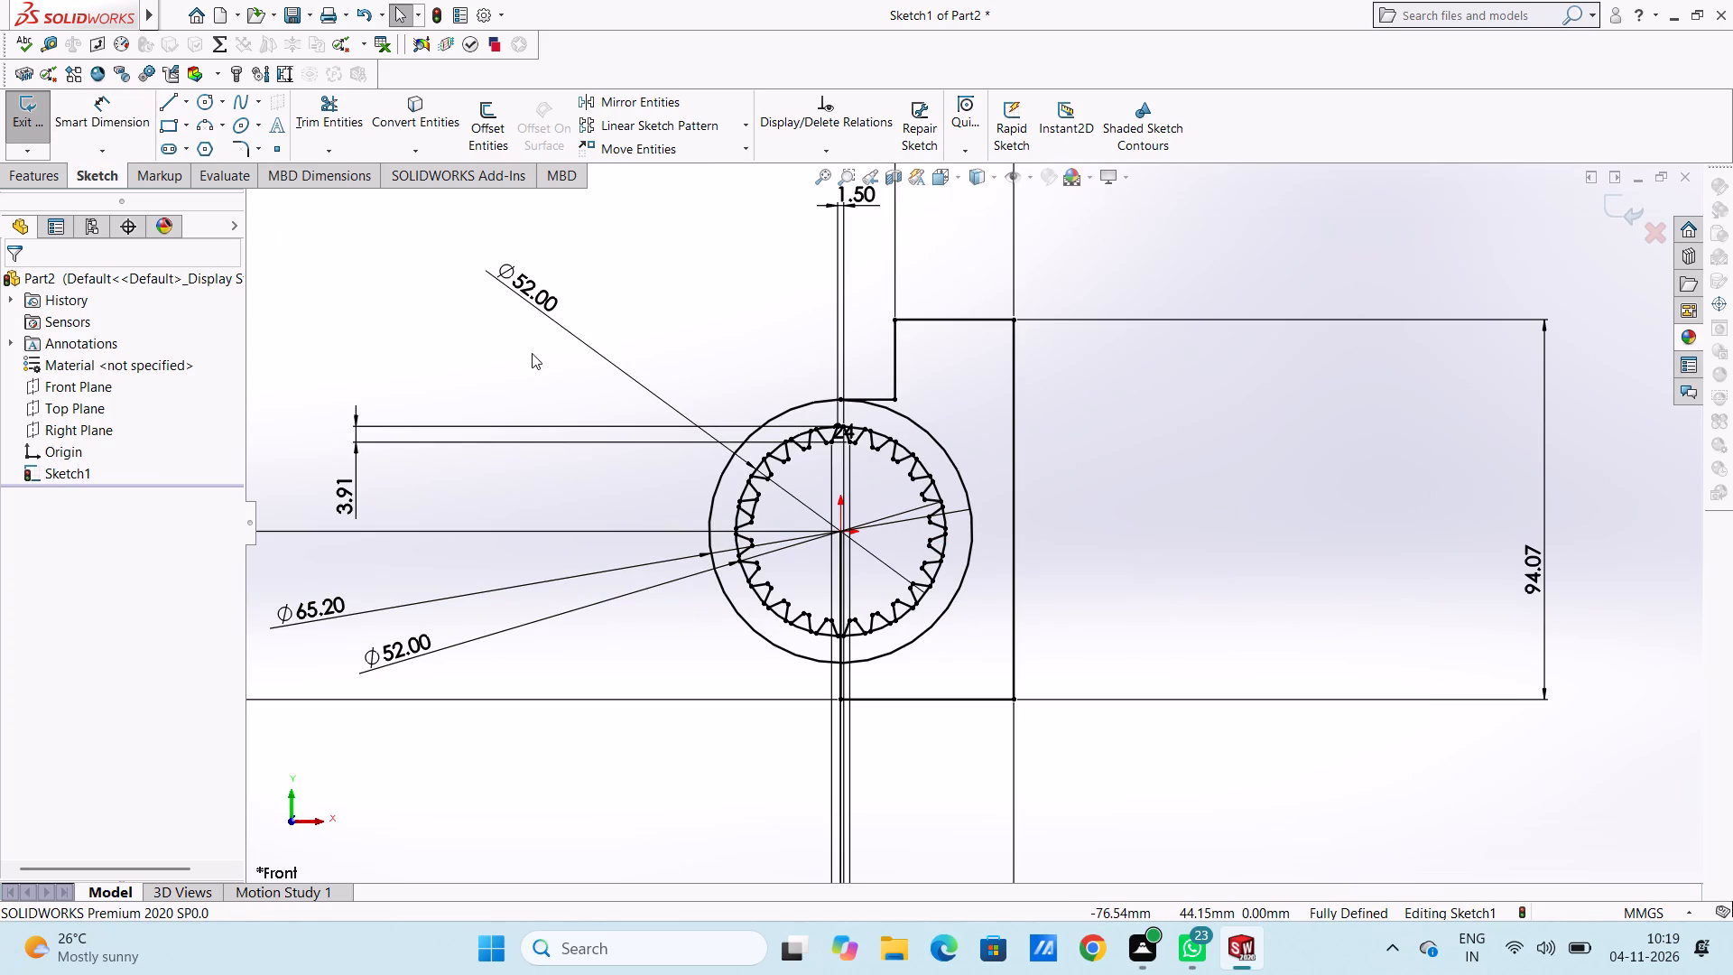
Apply 5 mm sketch fillets to all five corners of the stepped outline, three at the upper step and two along the bottom line.
click(235, 148)
key(5)
key(Return)
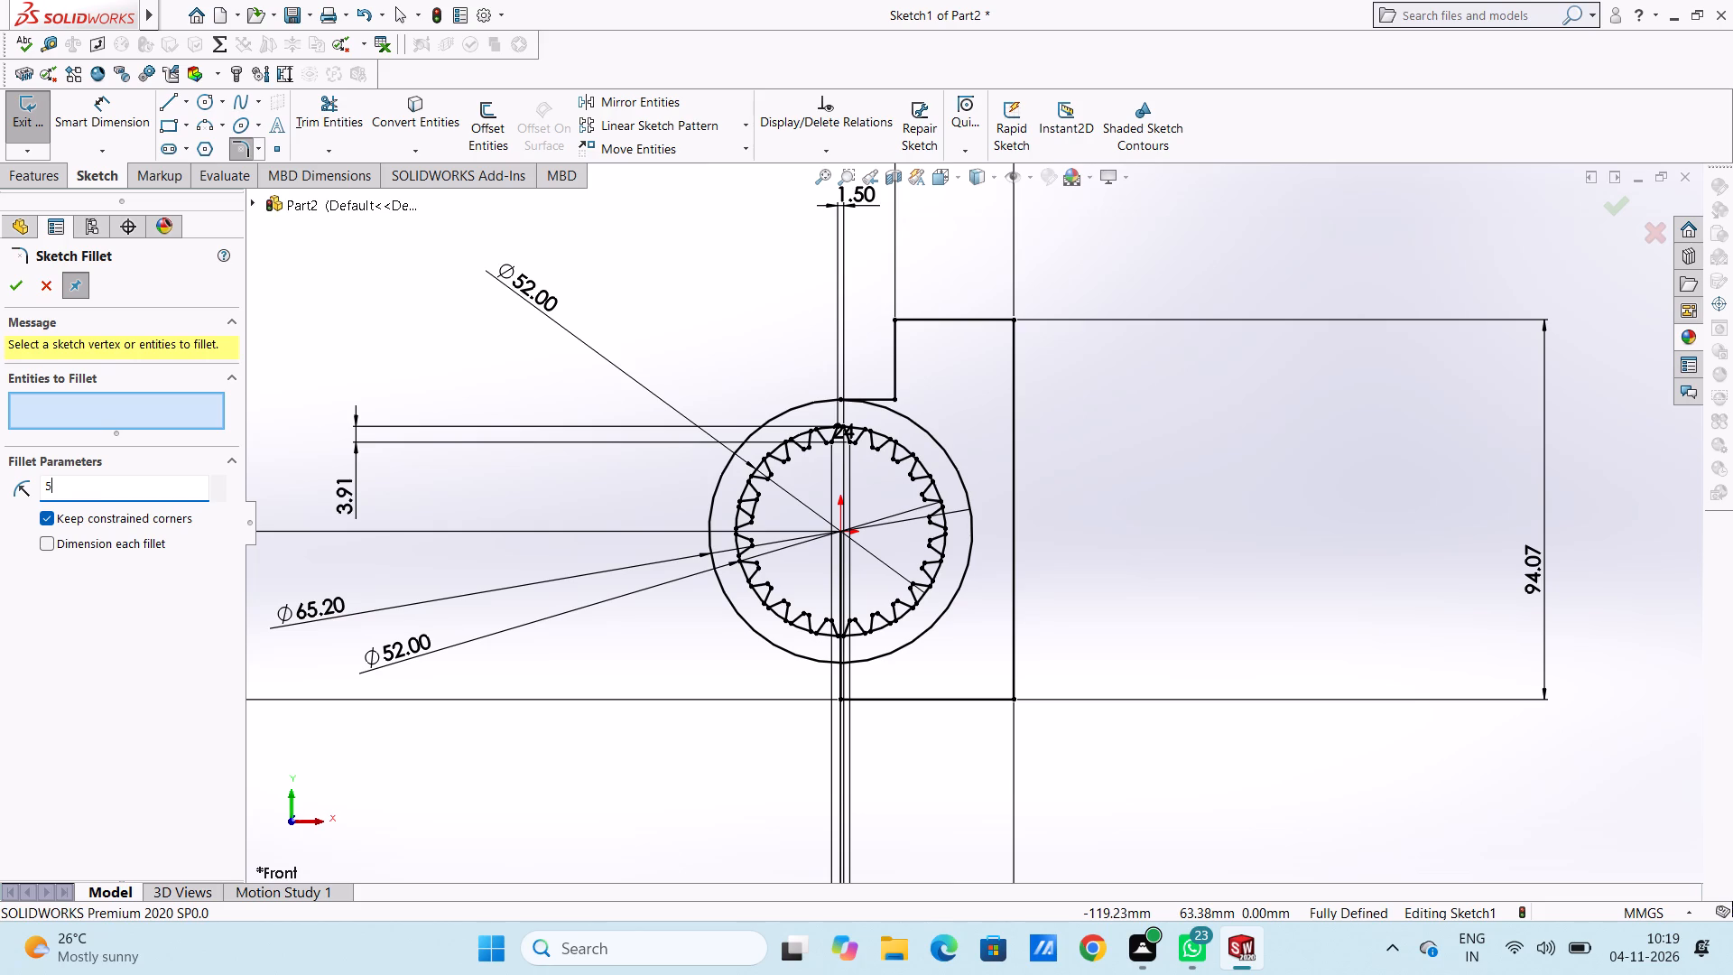
scroll(890, 395, down, 3)
click(912, 420)
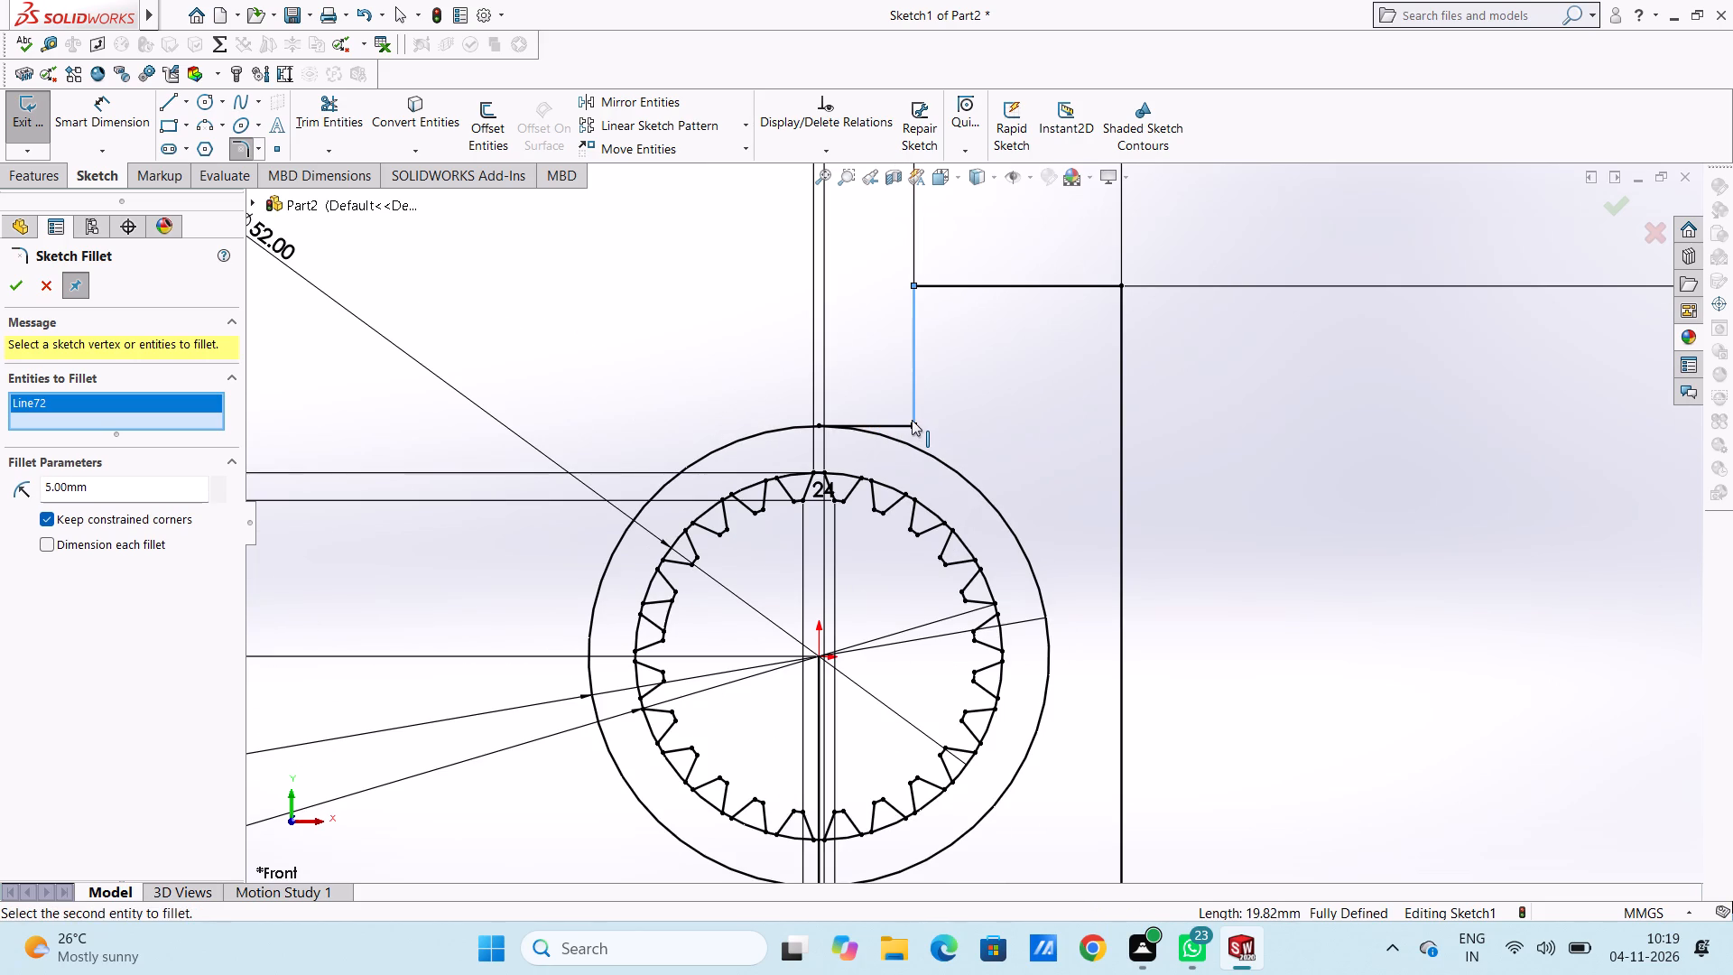
click(899, 429)
scroll(950, 426, up, 4)
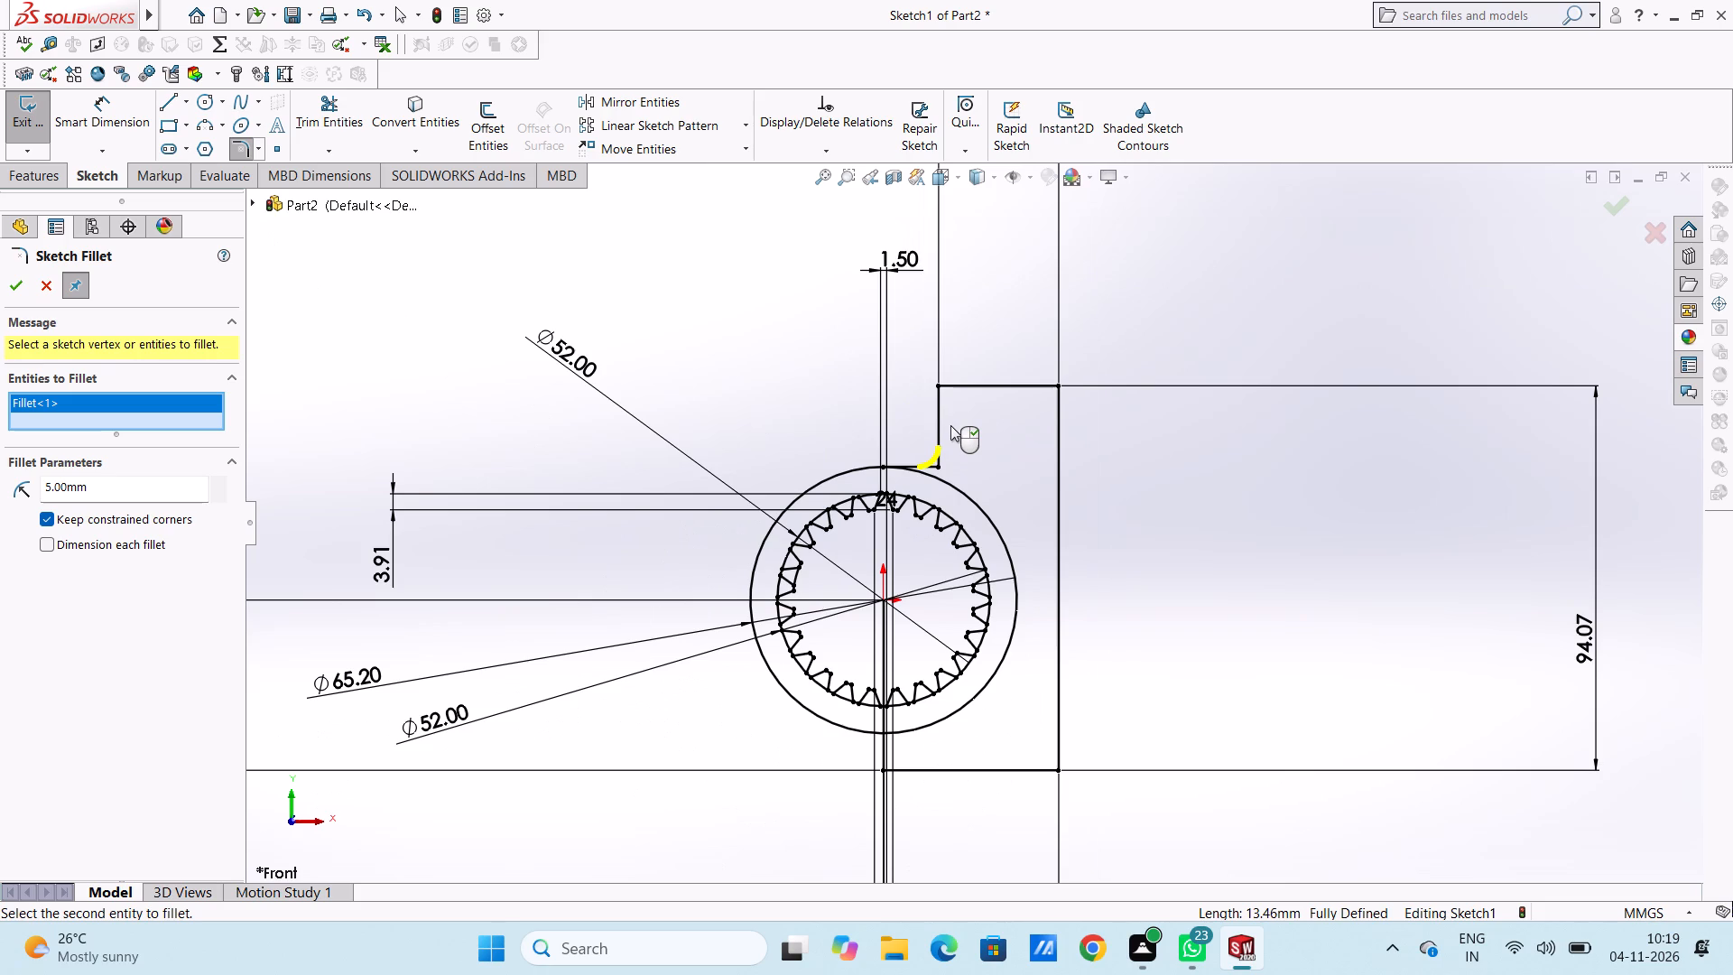
click(939, 385)
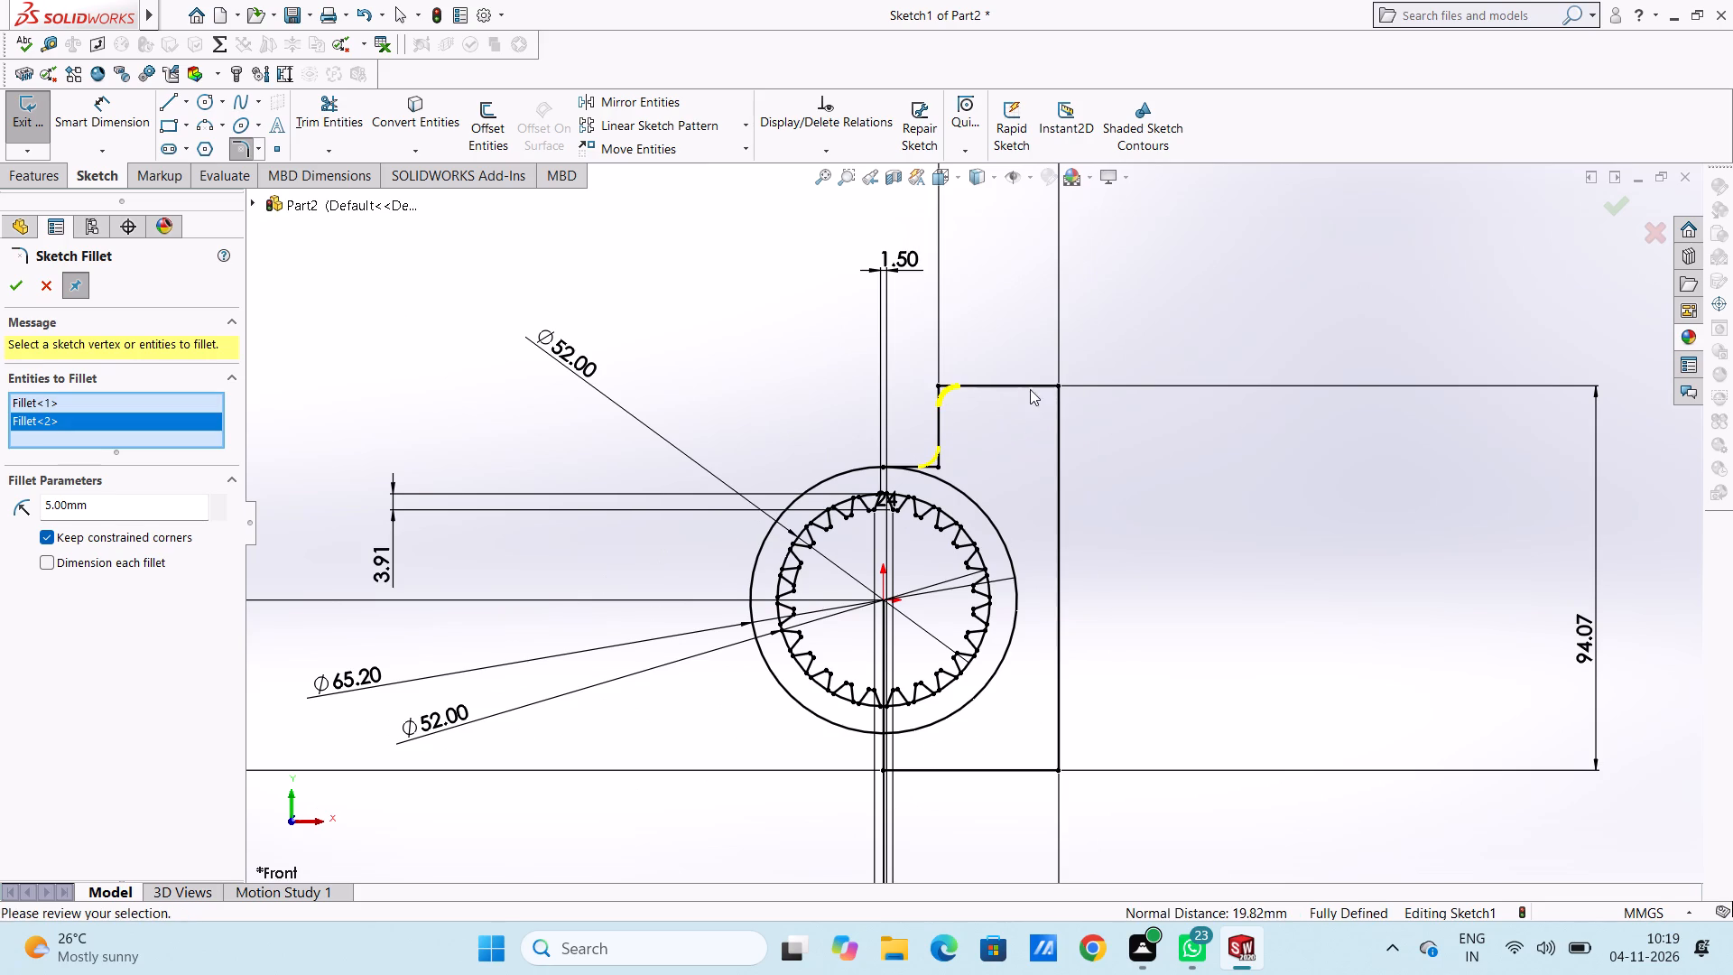
click(1060, 385)
scroll(1098, 429, up, 4)
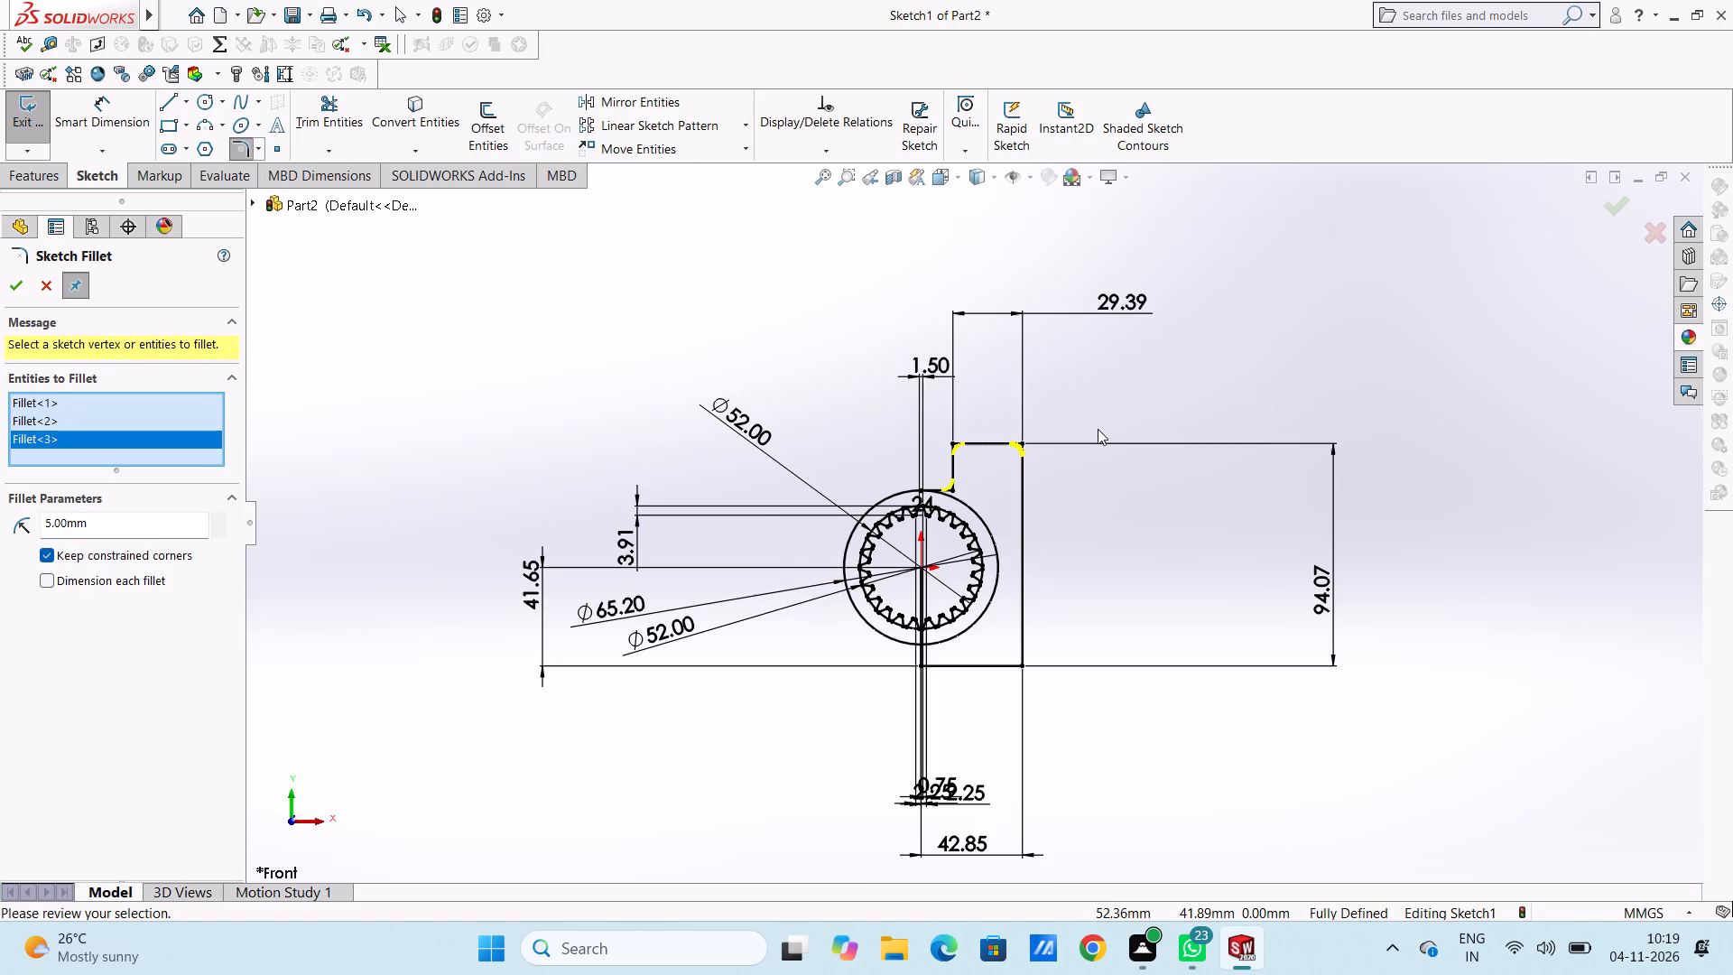
scroll(1021, 714, down, 4)
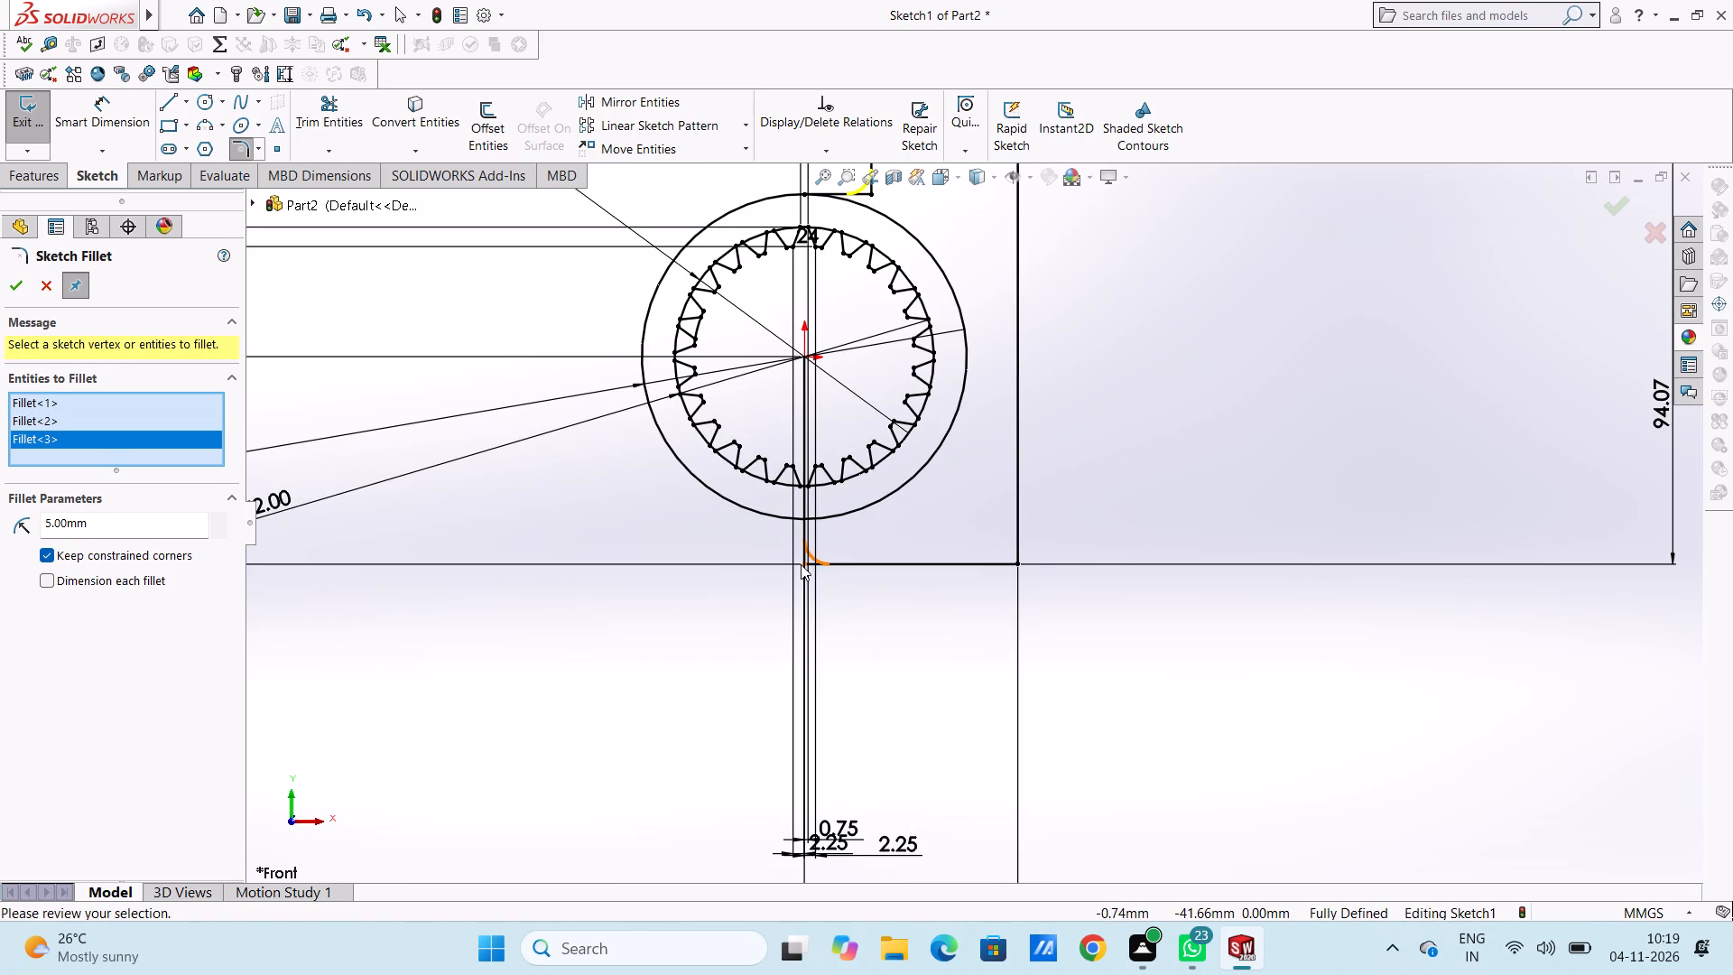
click(801, 564)
click(1018, 562)
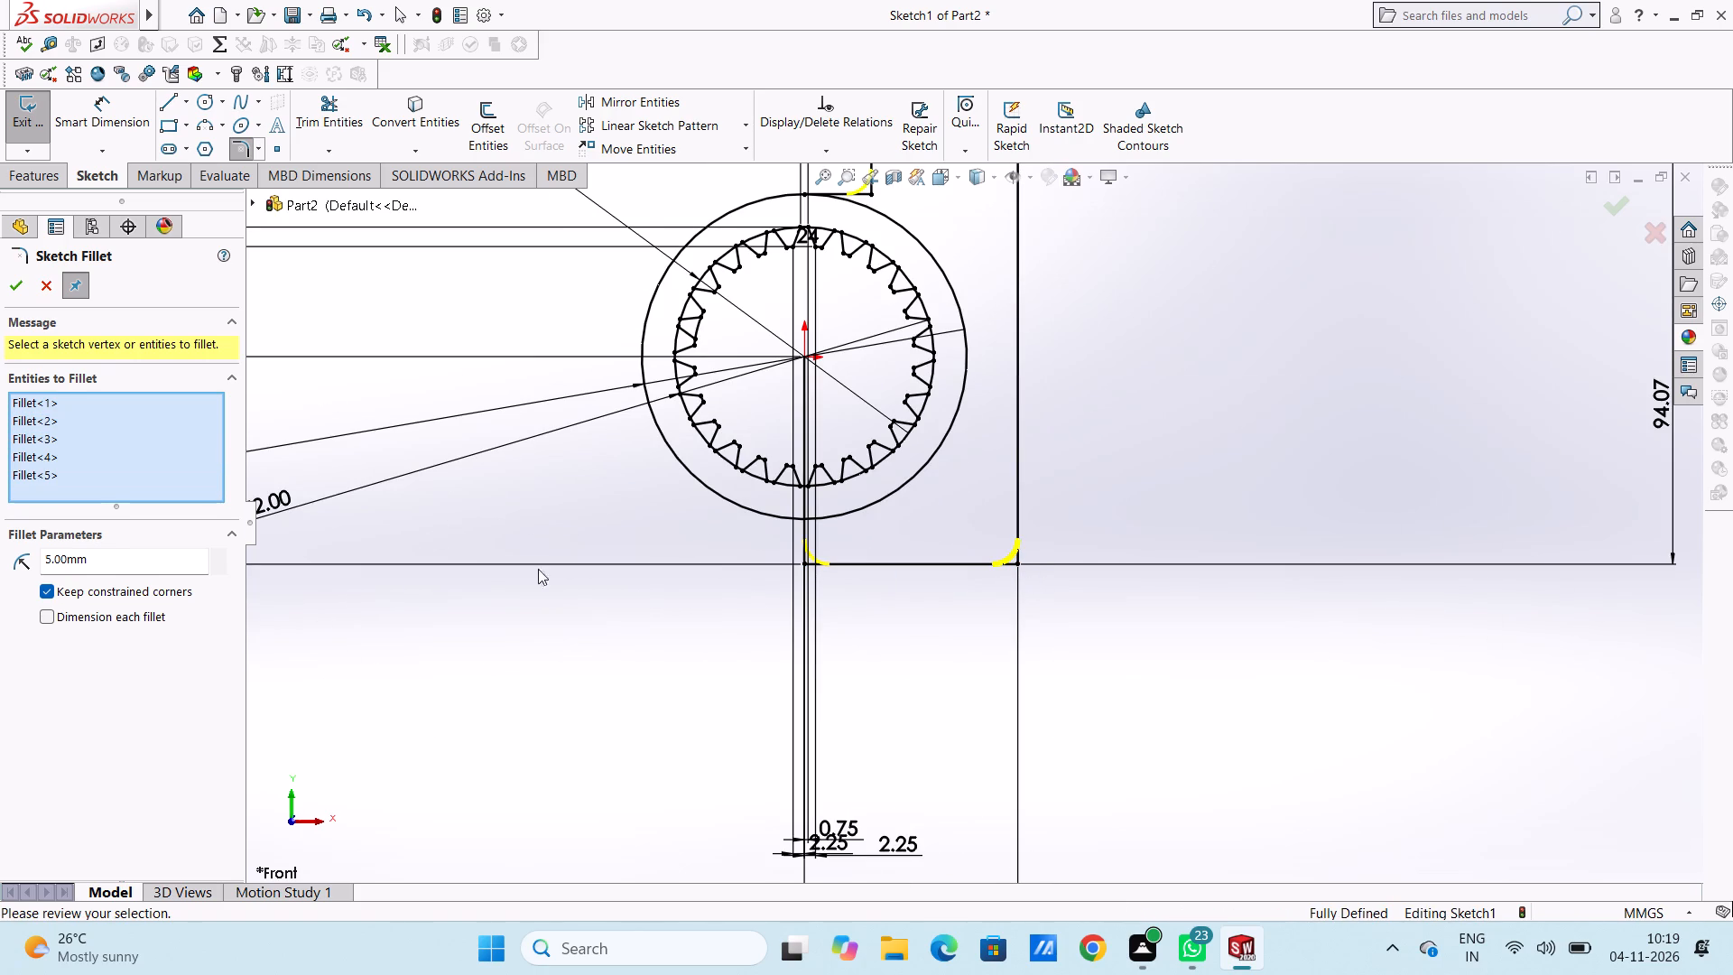
click(23, 286)
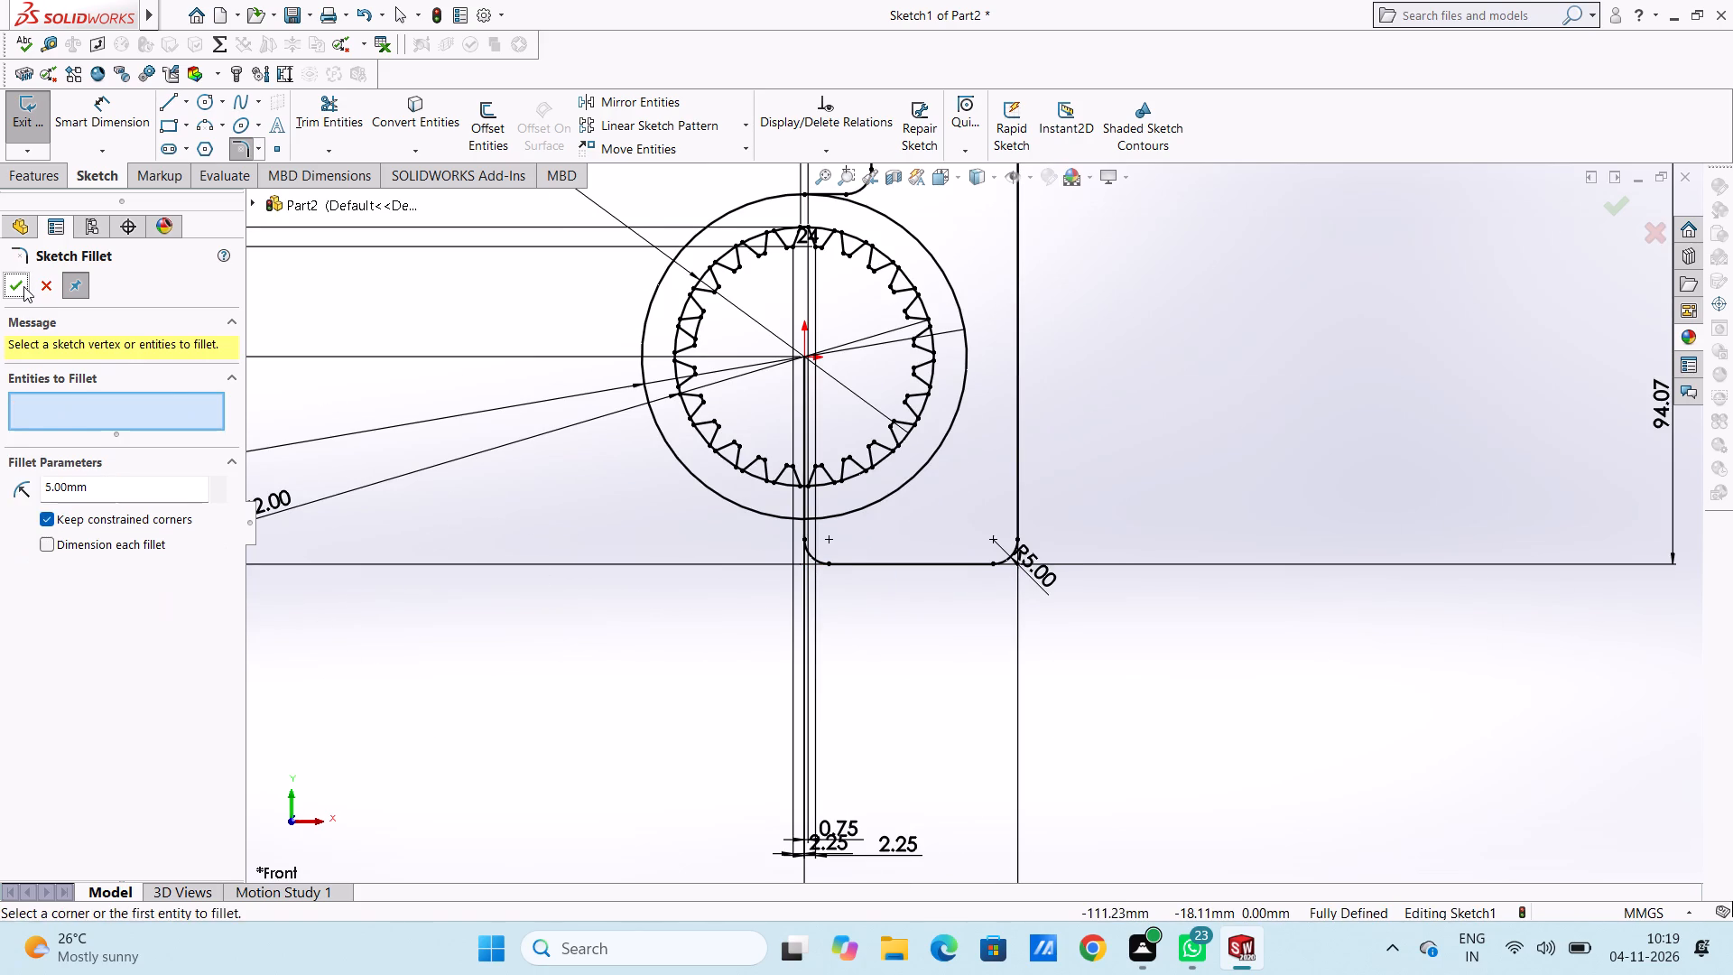
click(23, 286)
Move the fillet radius dimension well clear of the outline, diagonally down from the lower outer corner.
scroll(564, 510, up, 4)
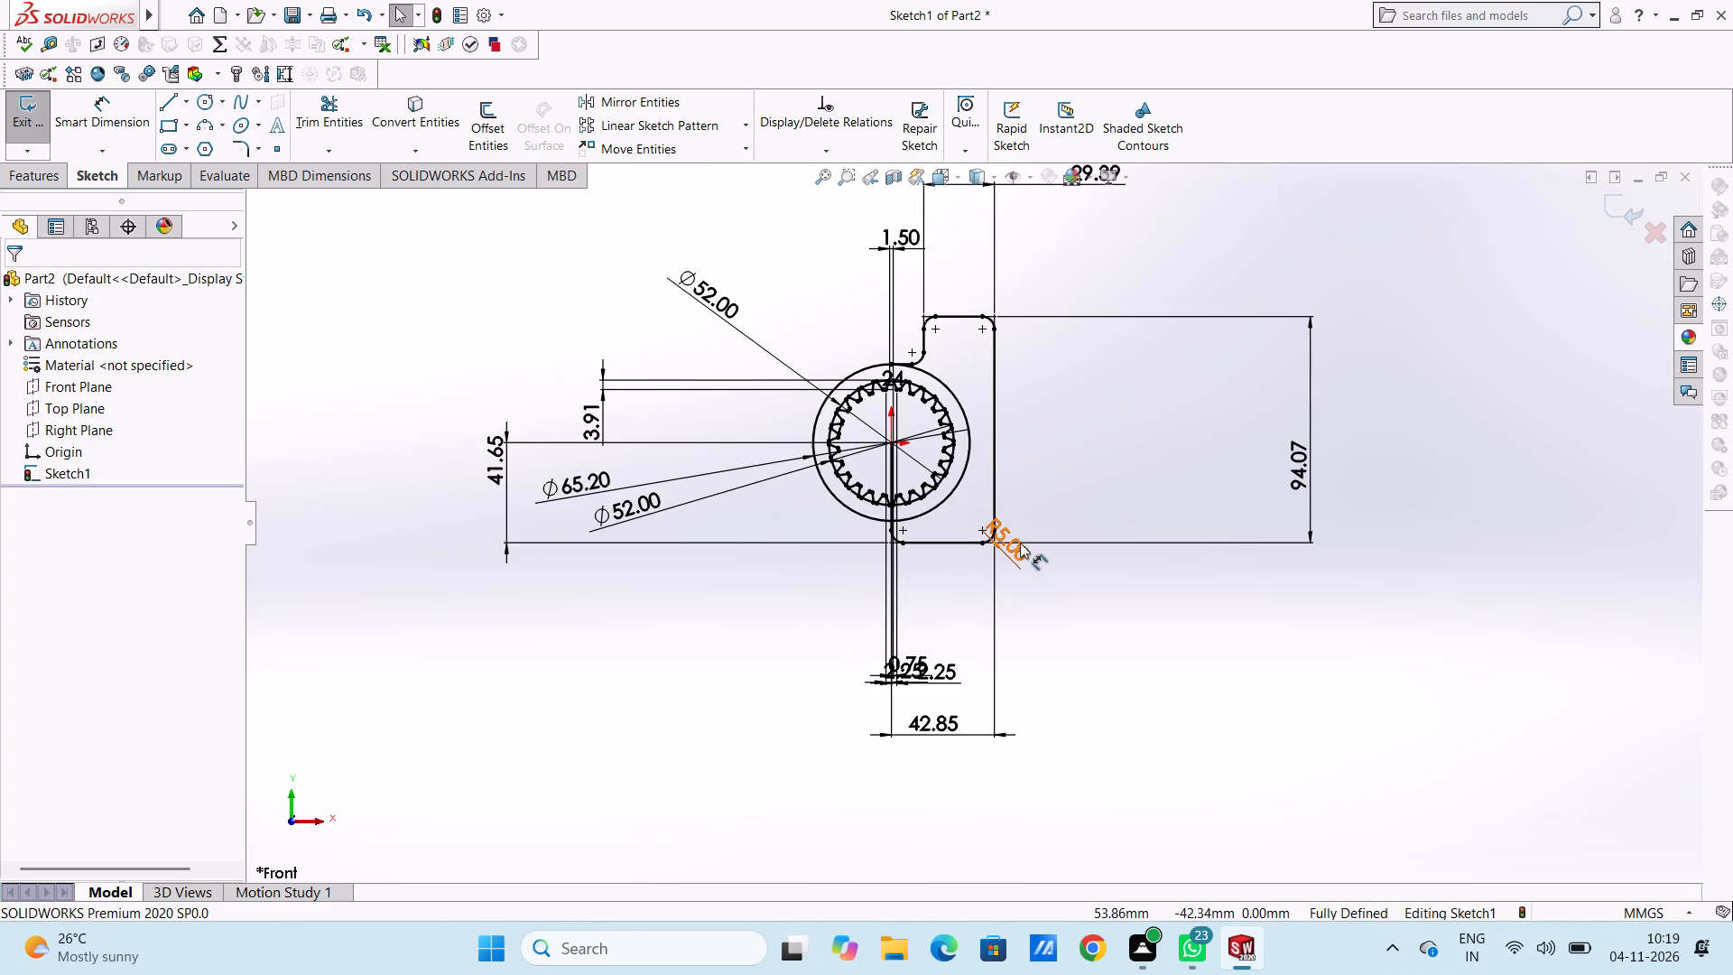
drag(1017, 543, 1215, 744)
click(1172, 656)
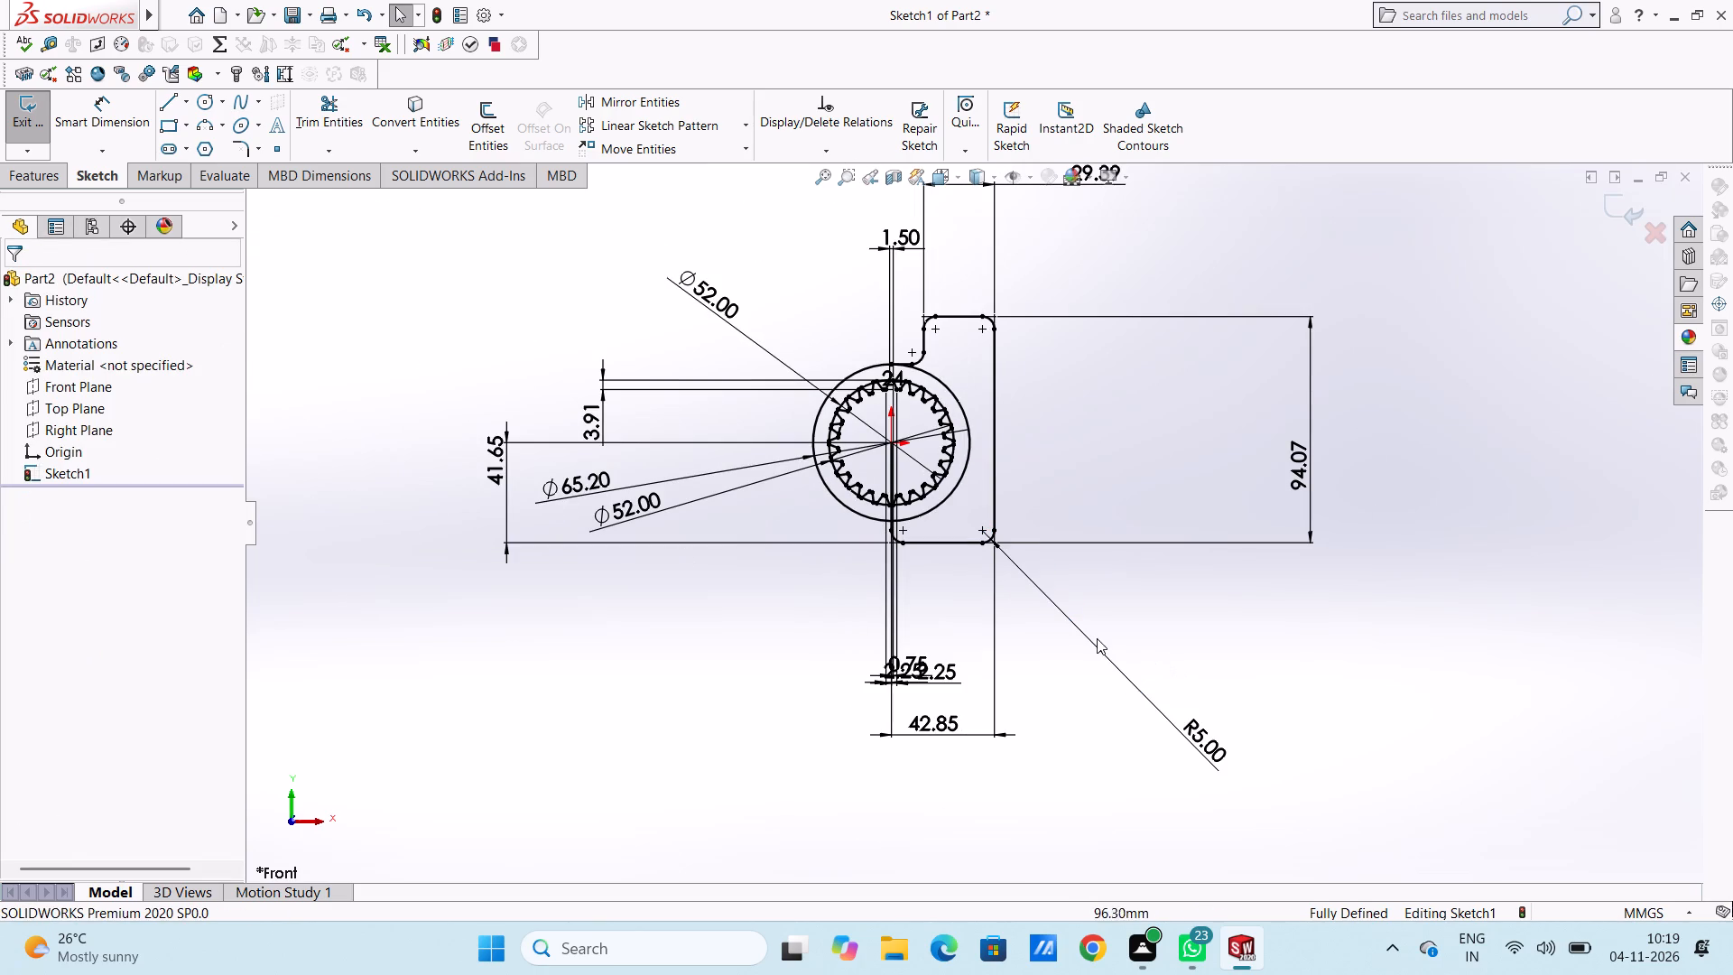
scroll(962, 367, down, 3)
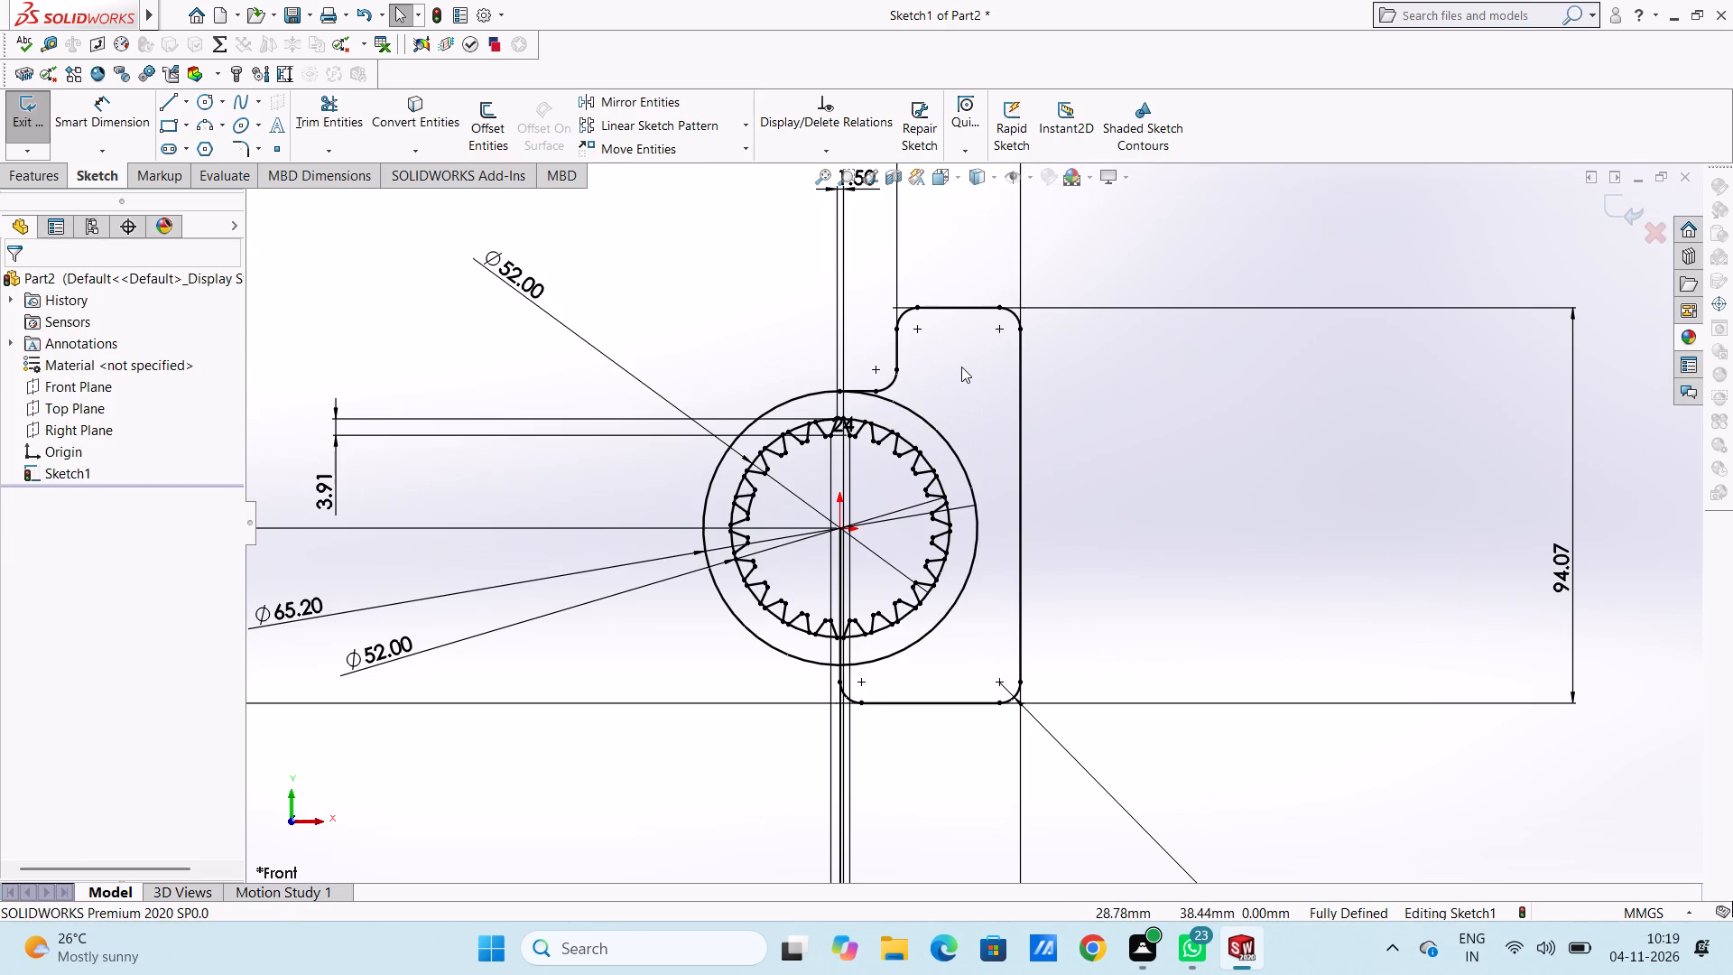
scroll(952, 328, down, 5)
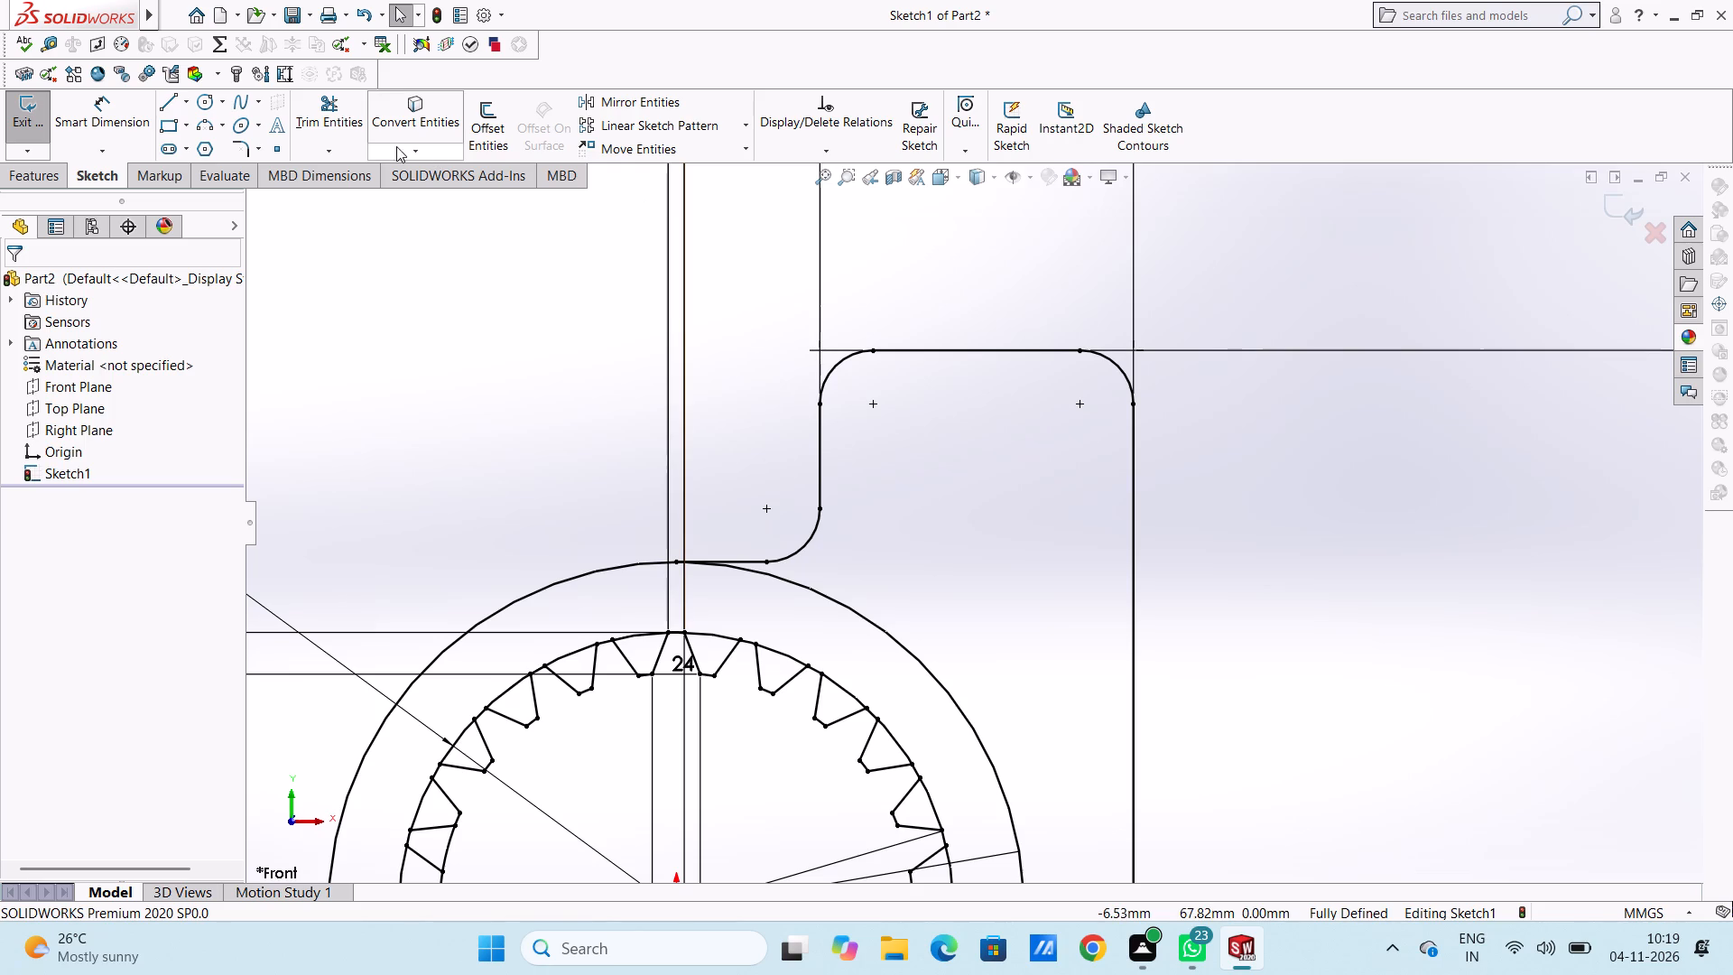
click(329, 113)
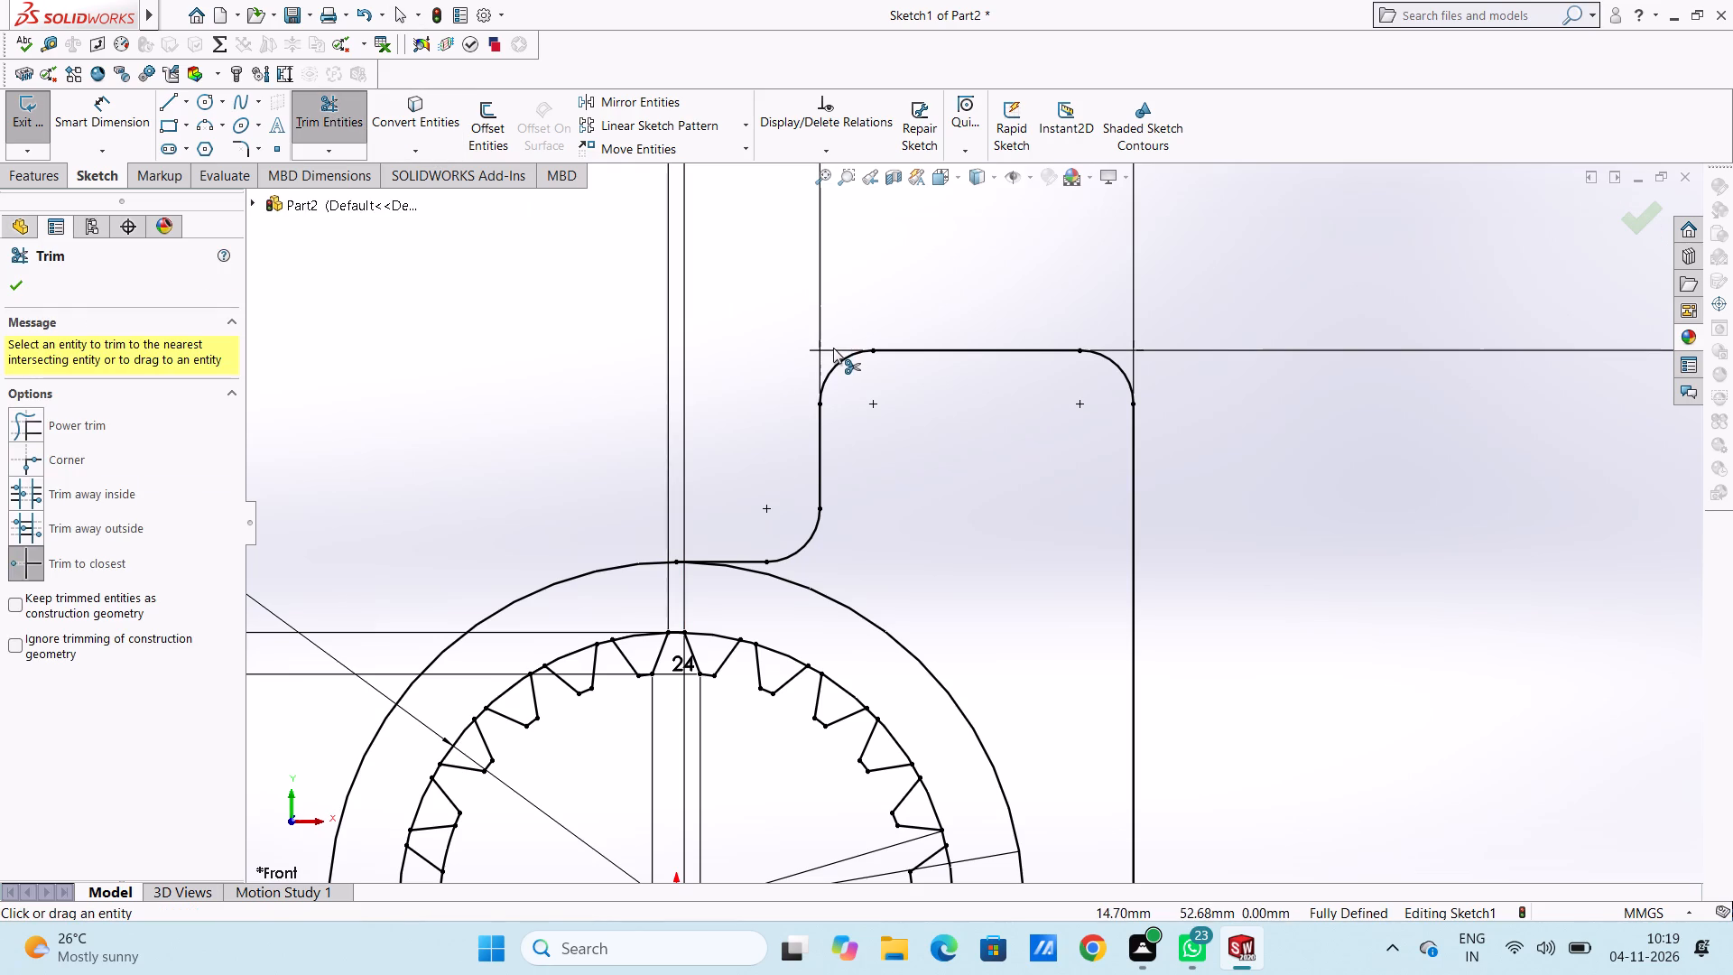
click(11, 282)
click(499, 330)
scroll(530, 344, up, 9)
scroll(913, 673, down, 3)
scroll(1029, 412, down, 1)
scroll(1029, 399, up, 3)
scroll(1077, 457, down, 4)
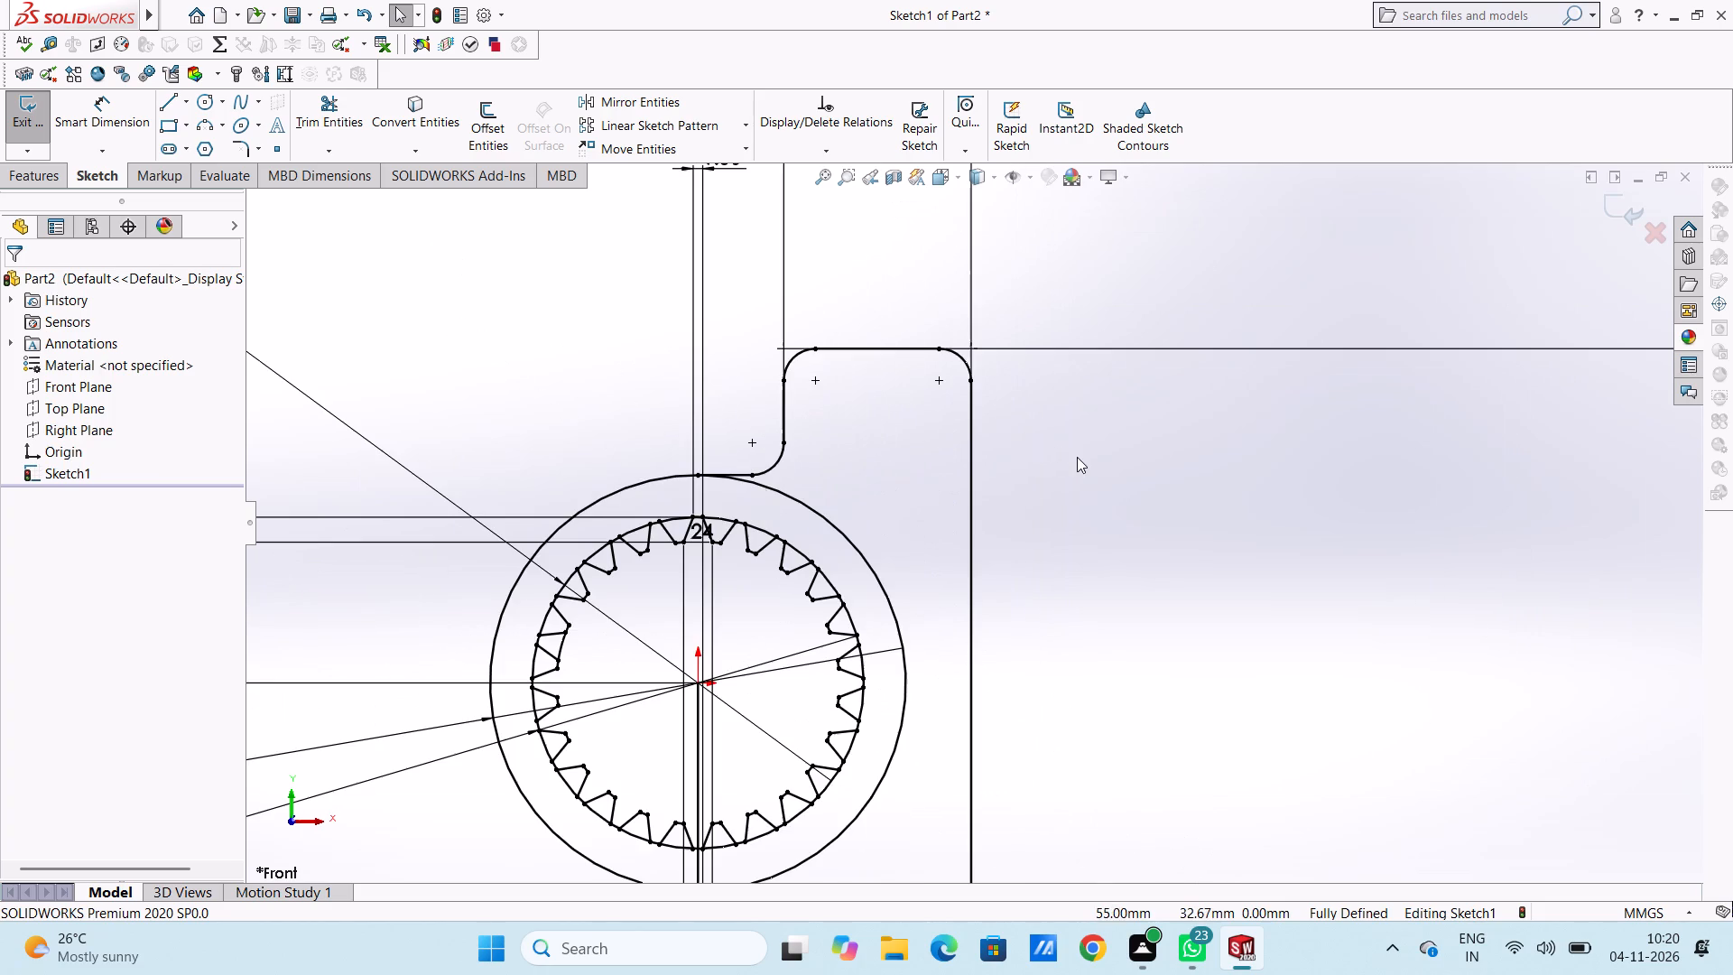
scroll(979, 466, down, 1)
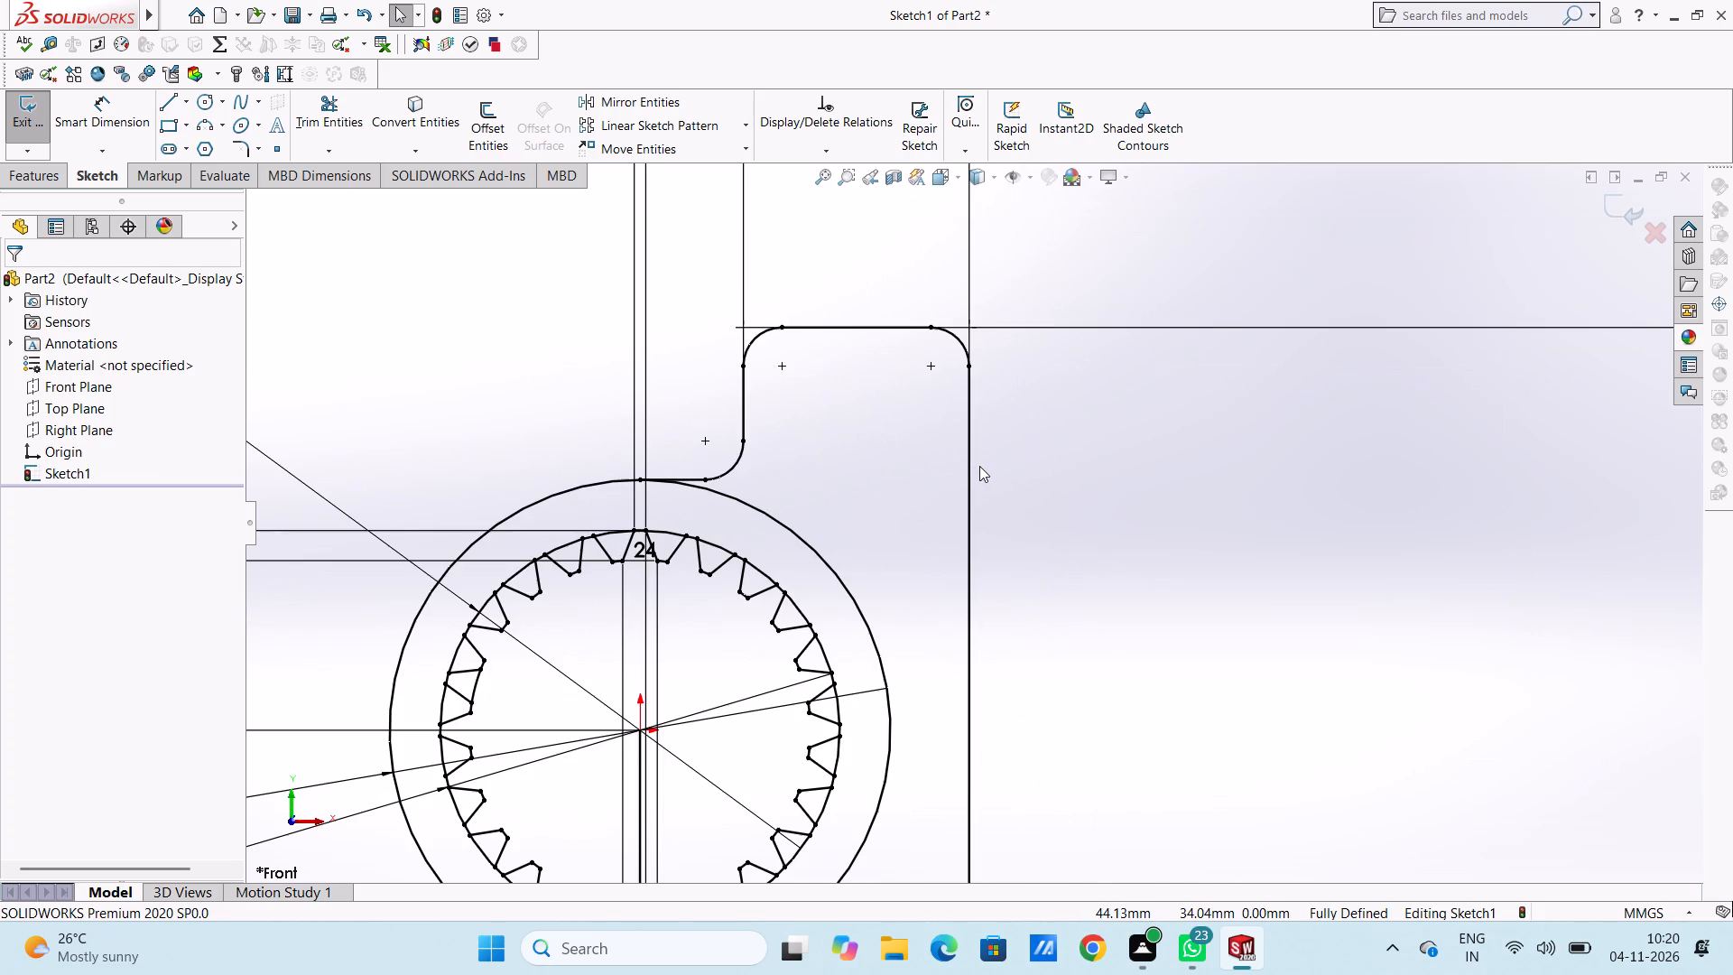
Draw a circle about 11 mm in diameter inside the upper step of the outline, below the top line.
click(209, 107)
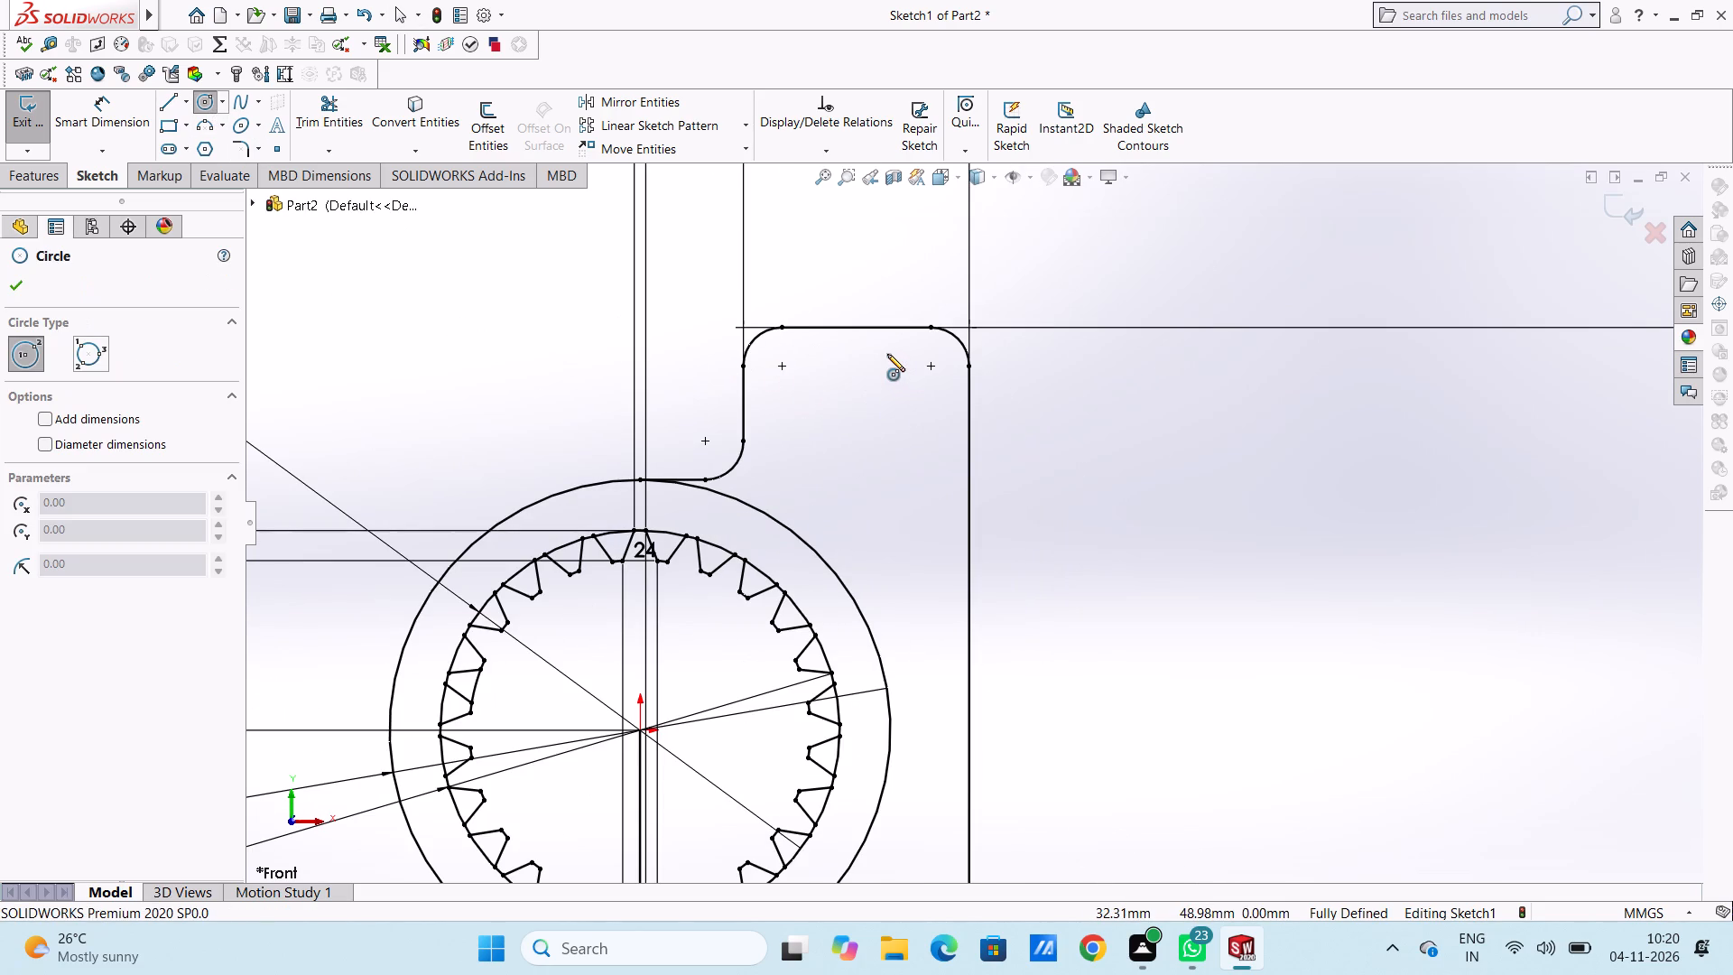
click(859, 398)
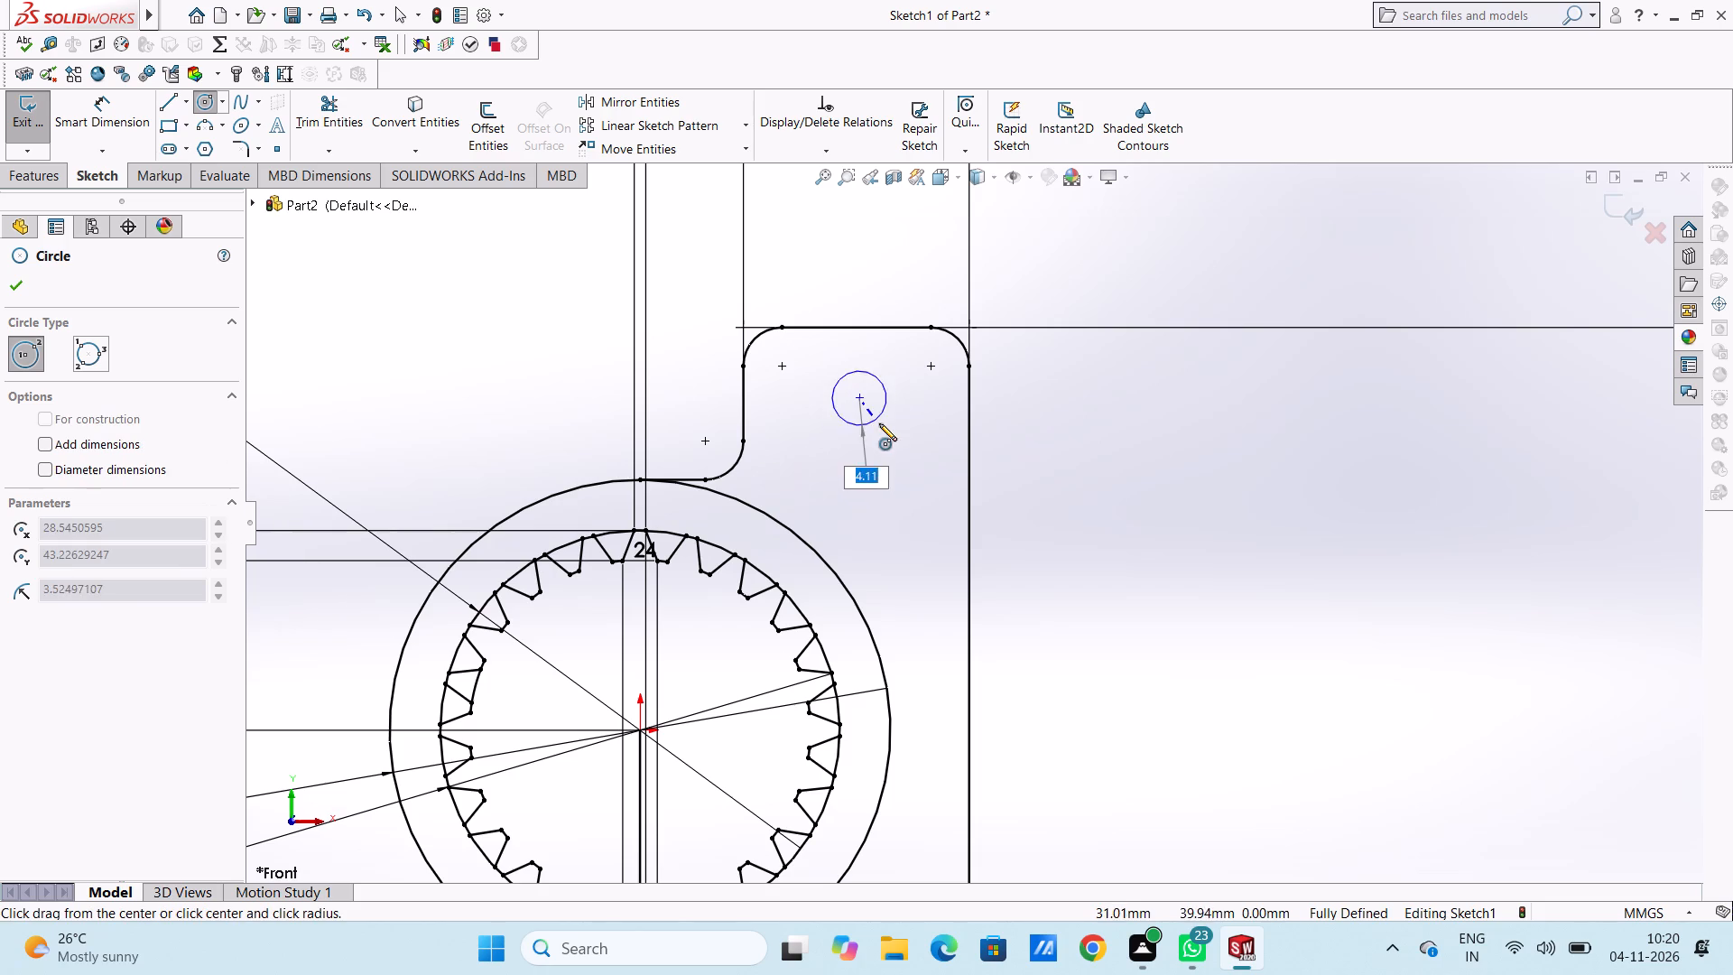
click(885, 432)
click(23, 280)
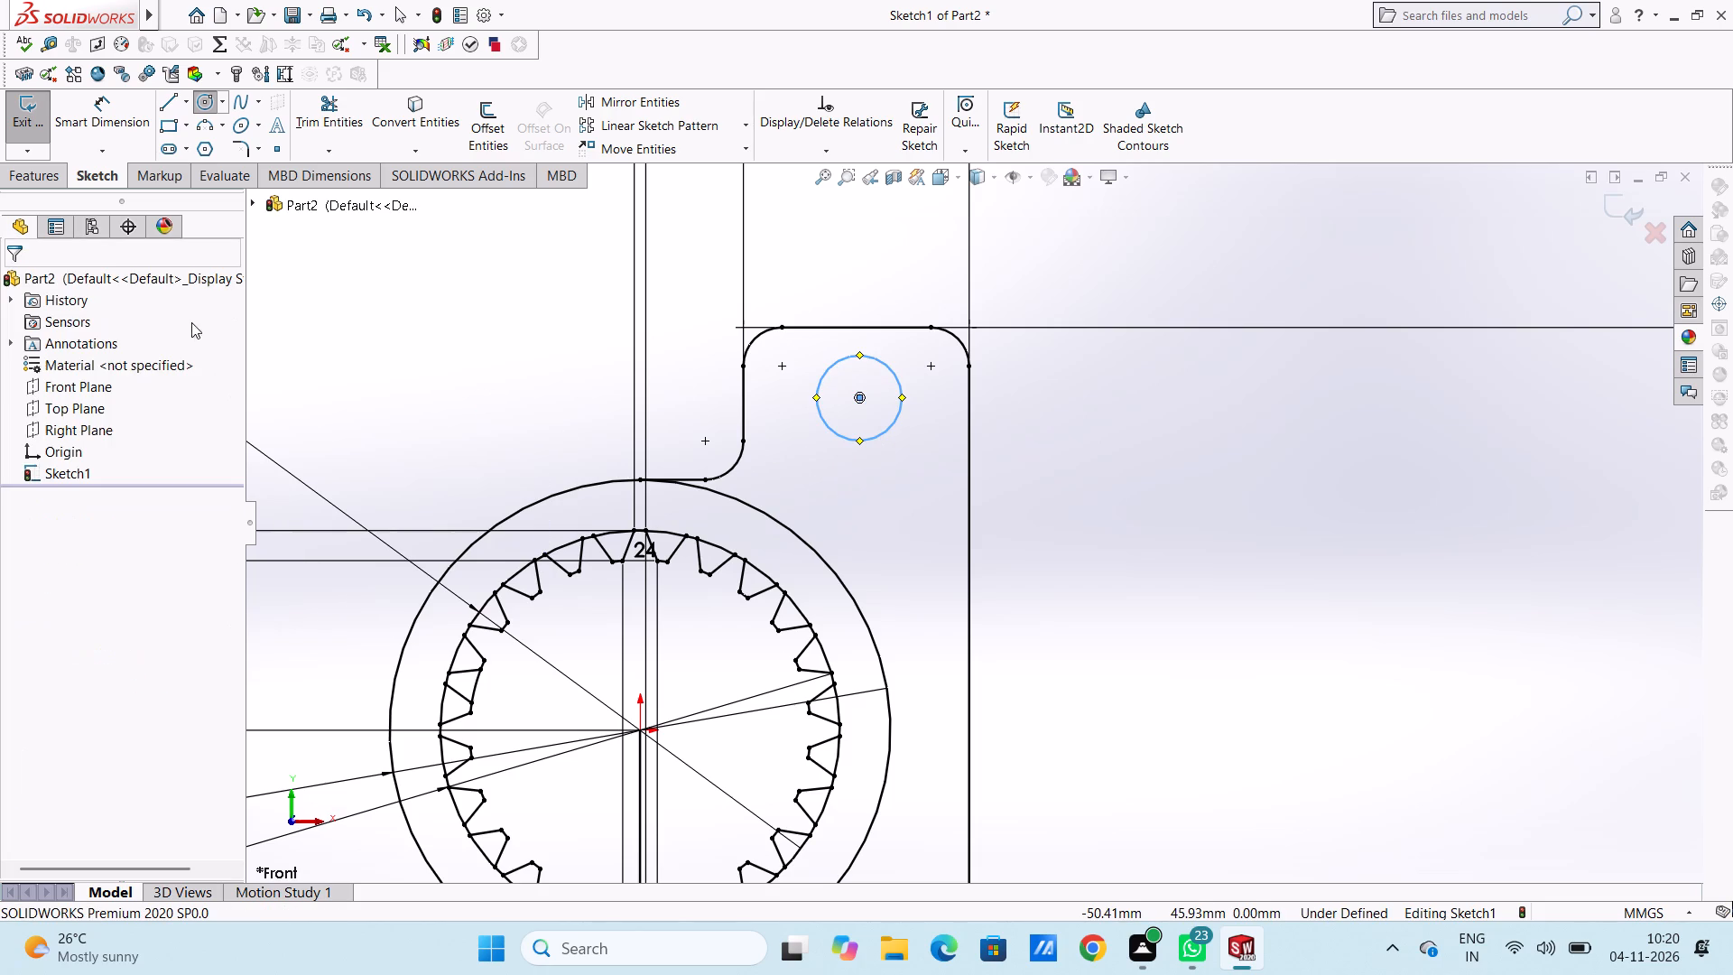
click(403, 326)
Dimension the new circle in the upper step with a diameter of 10 mm.
click(98, 124)
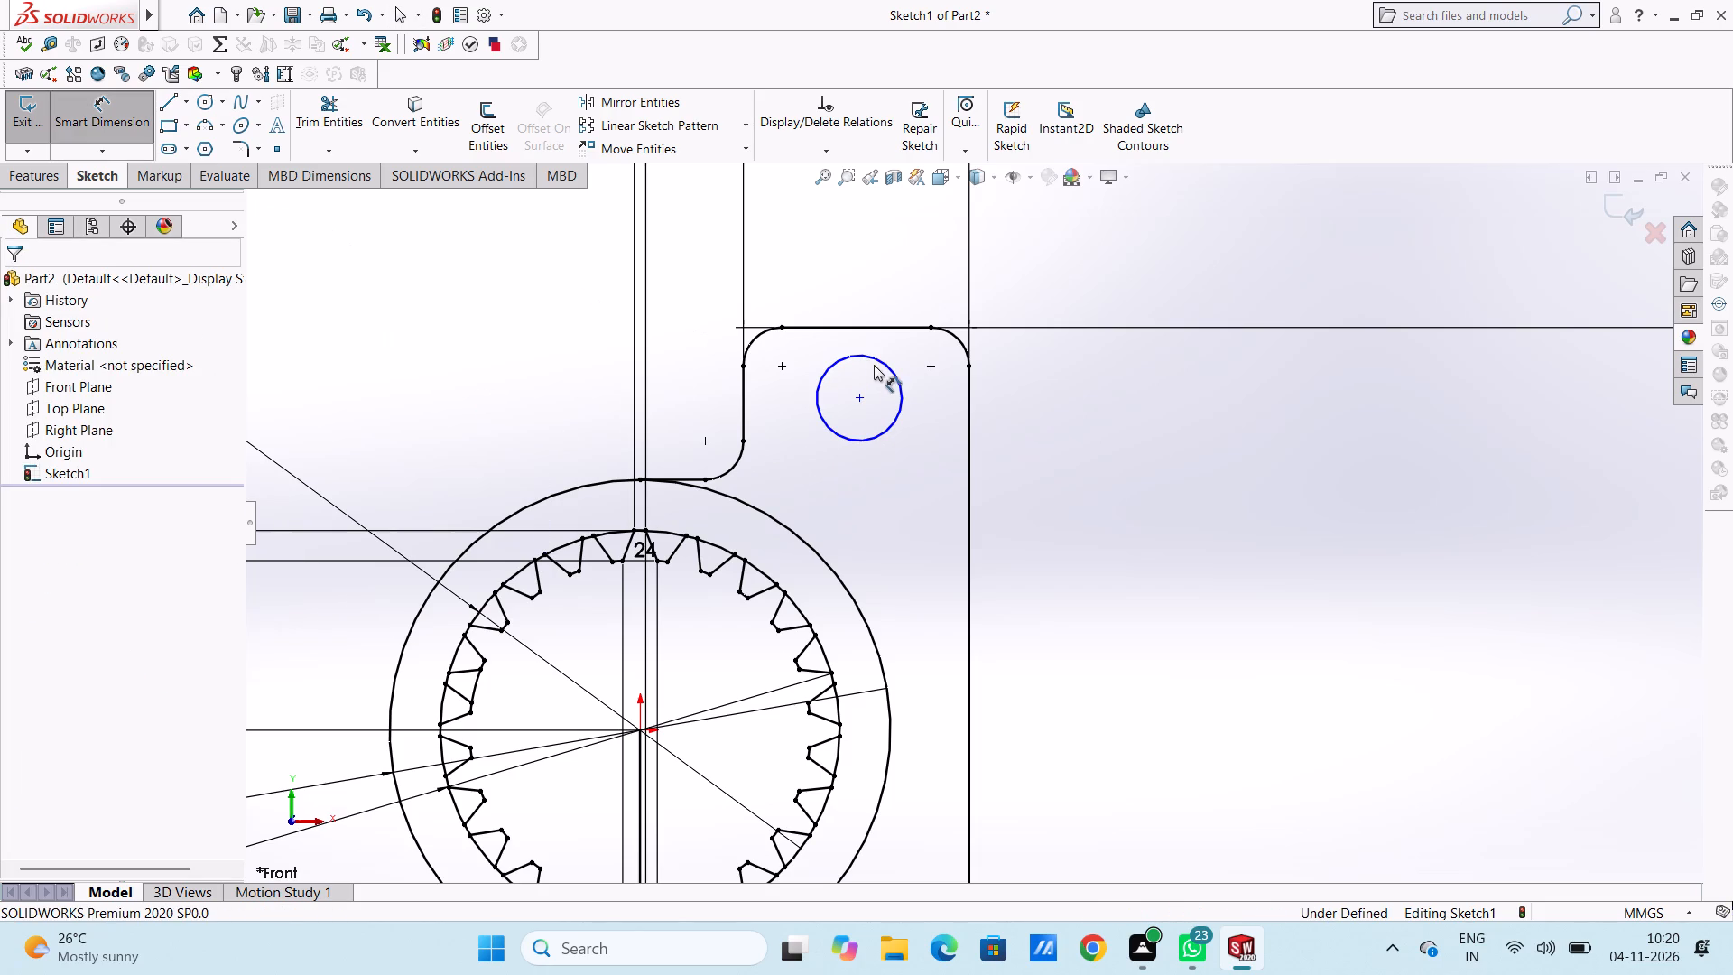
click(876, 363)
click(1312, 249)
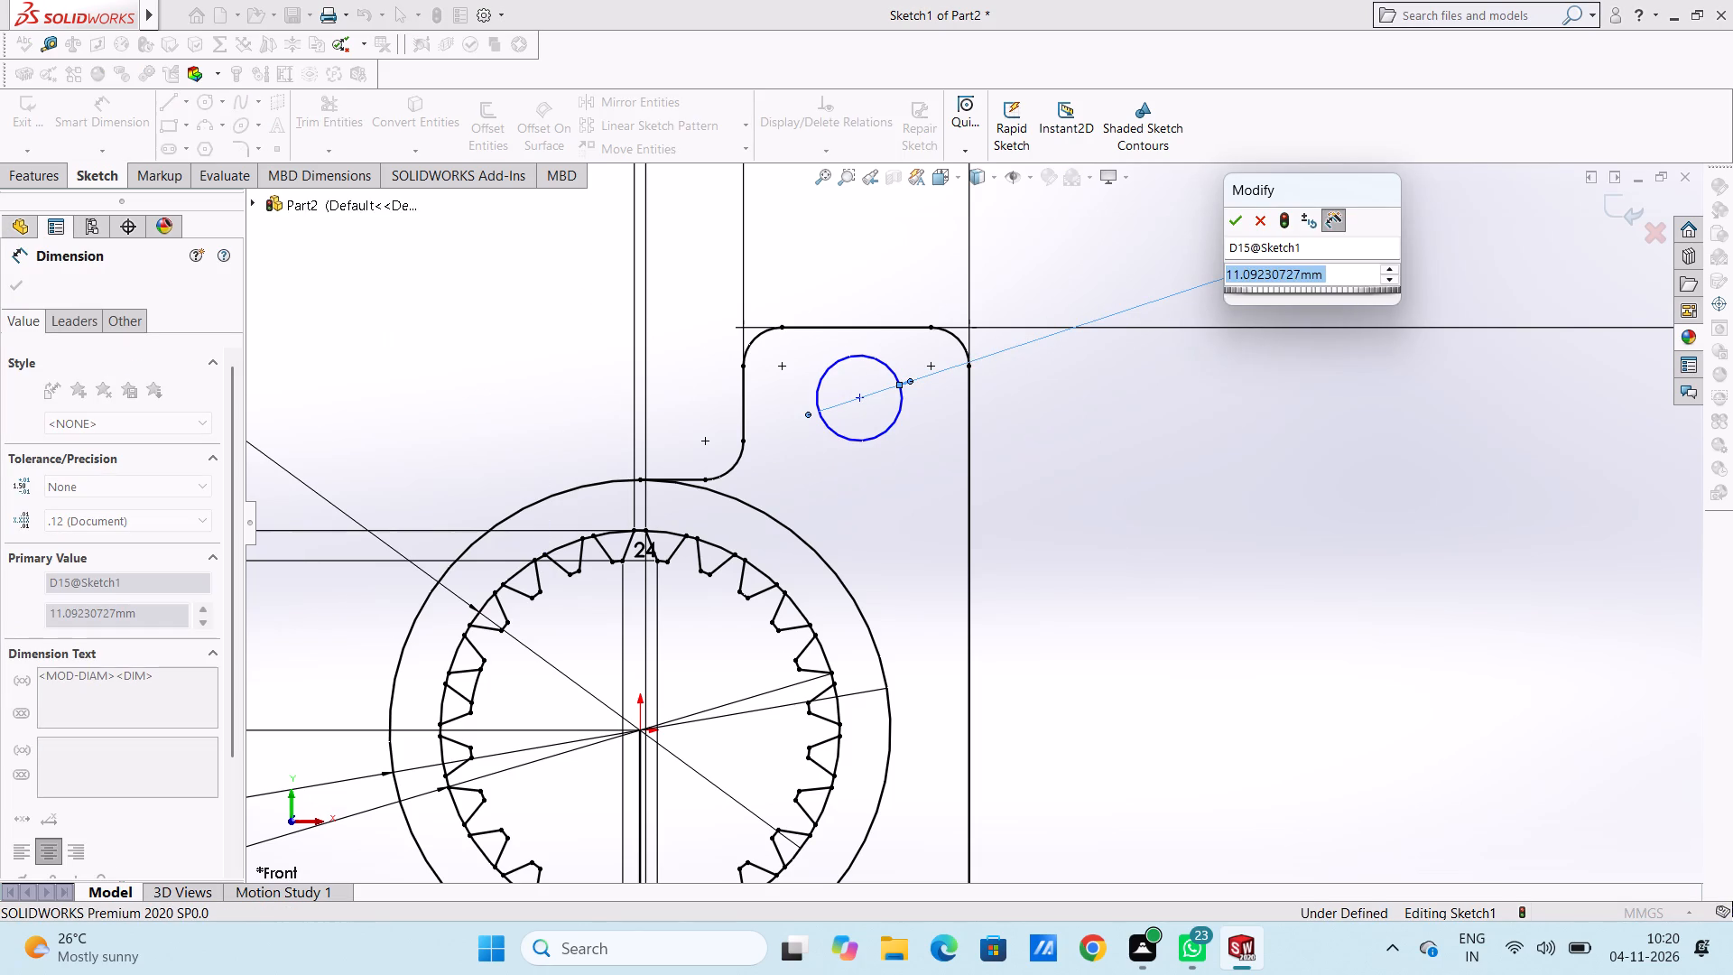
text(10)
key(Return)
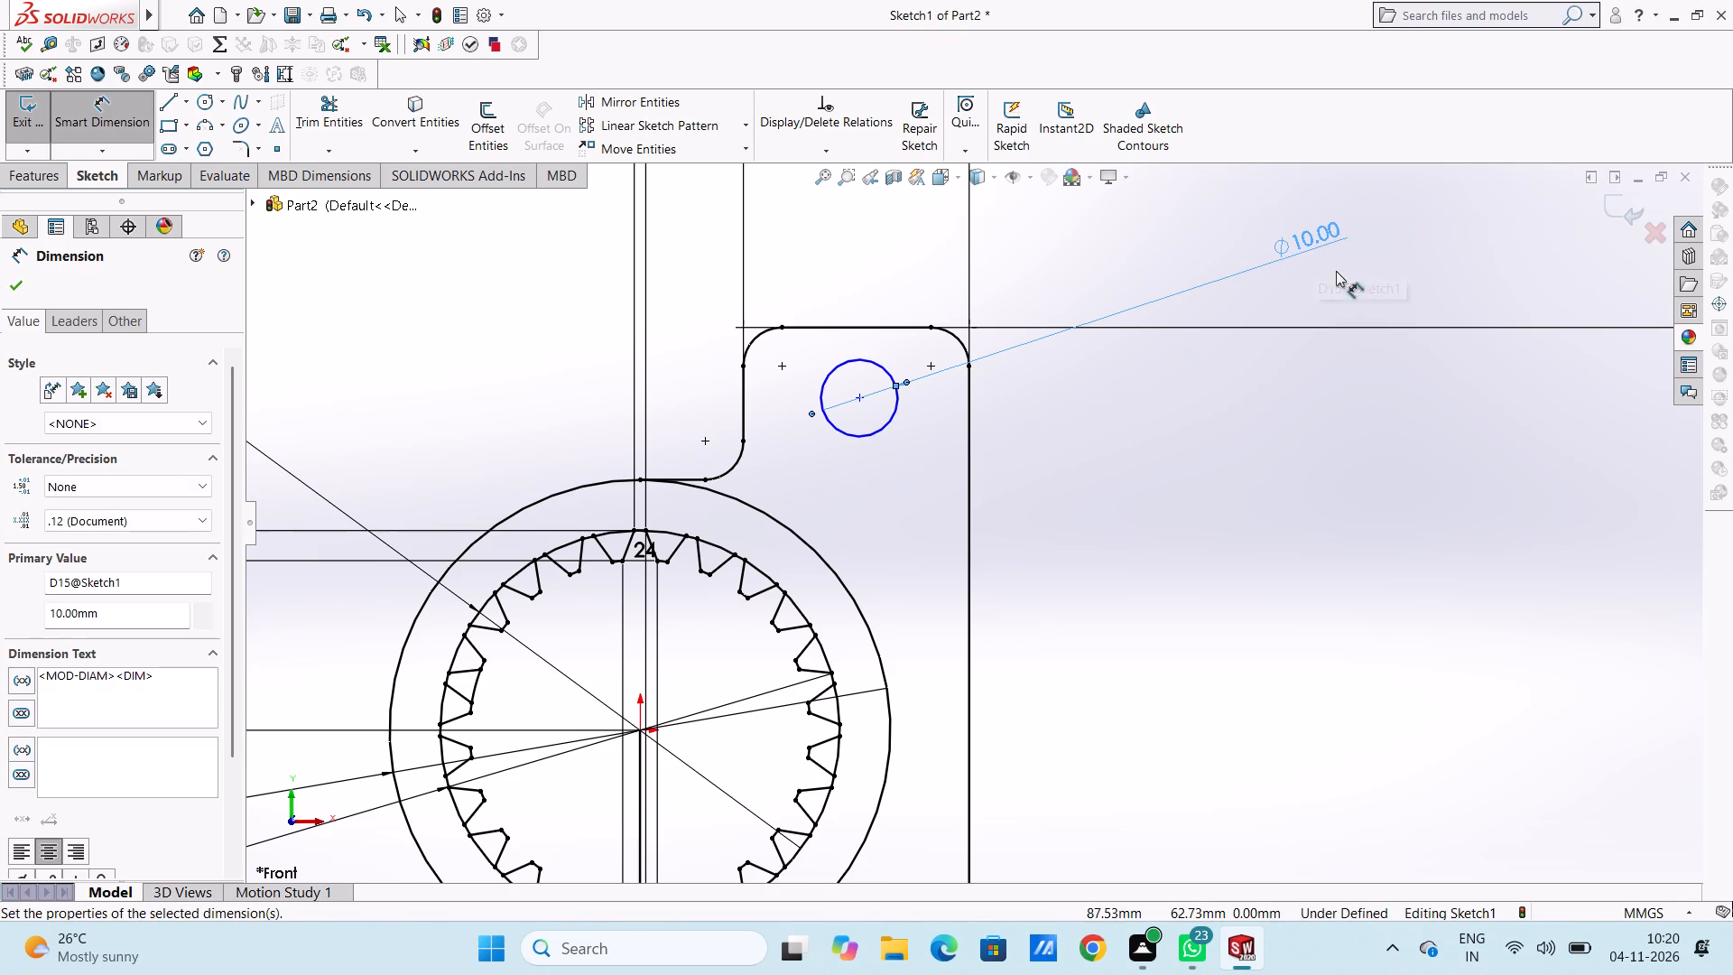
click(1183, 614)
Dimension the hole's centre 14.69 mm horizontally from the outline's long outer vertical line.
click(864, 396)
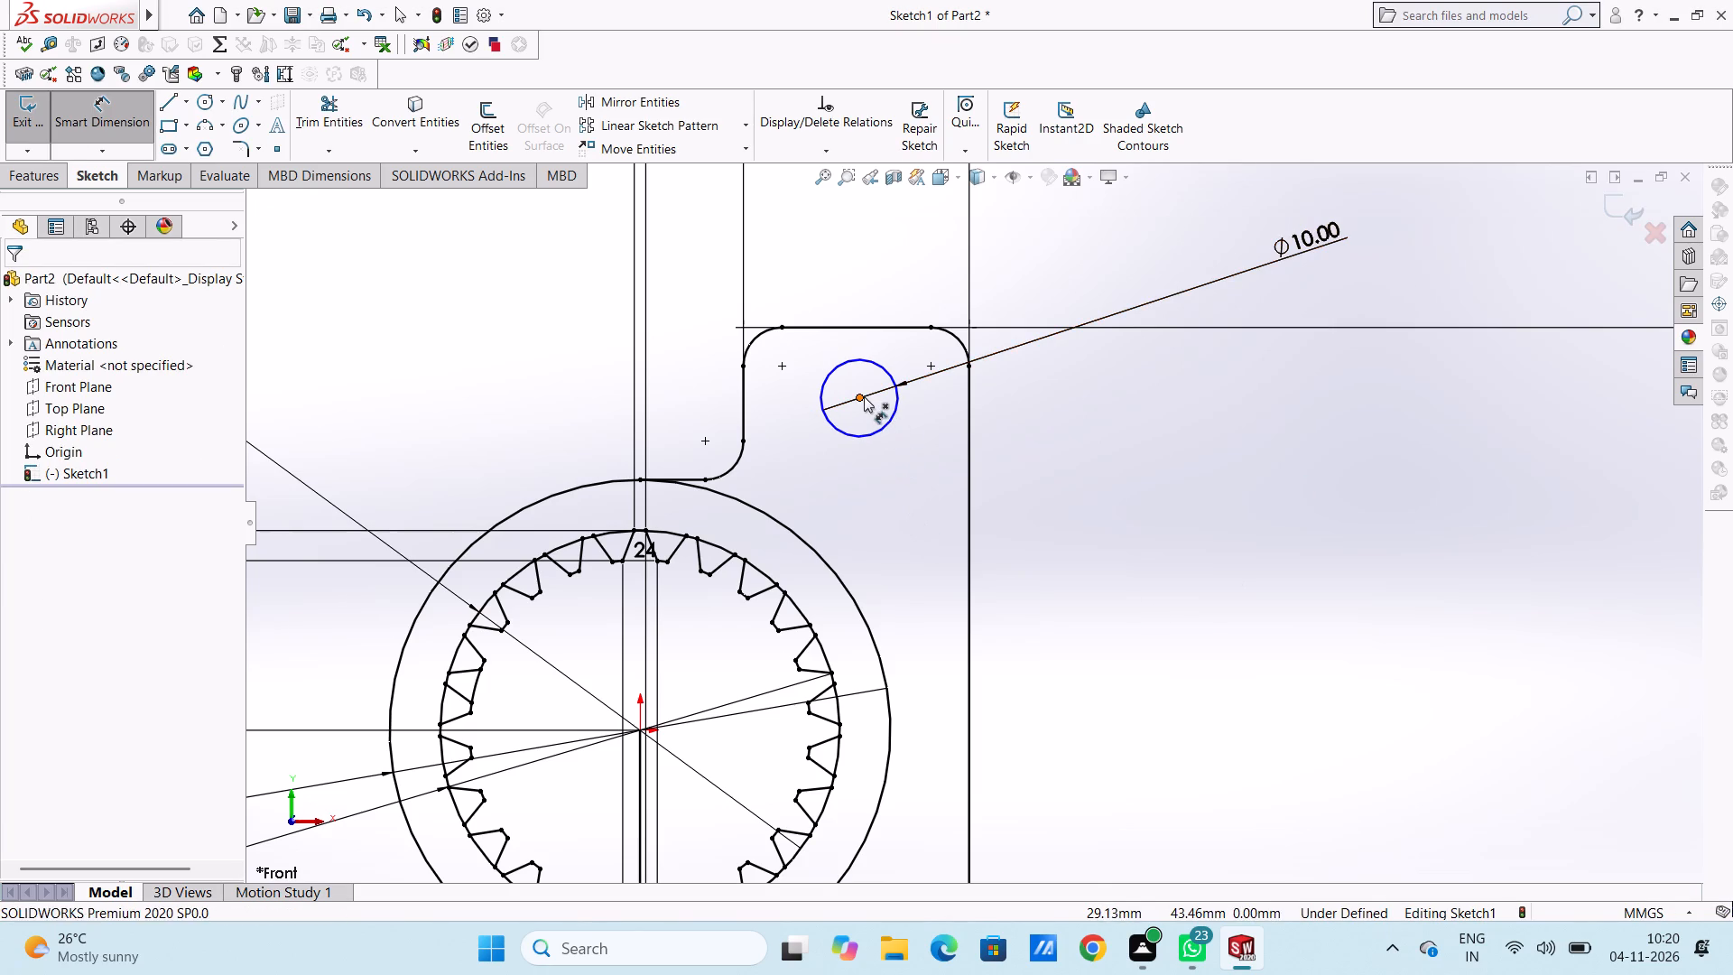
click(969, 432)
scroll(883, 324, up, 4)
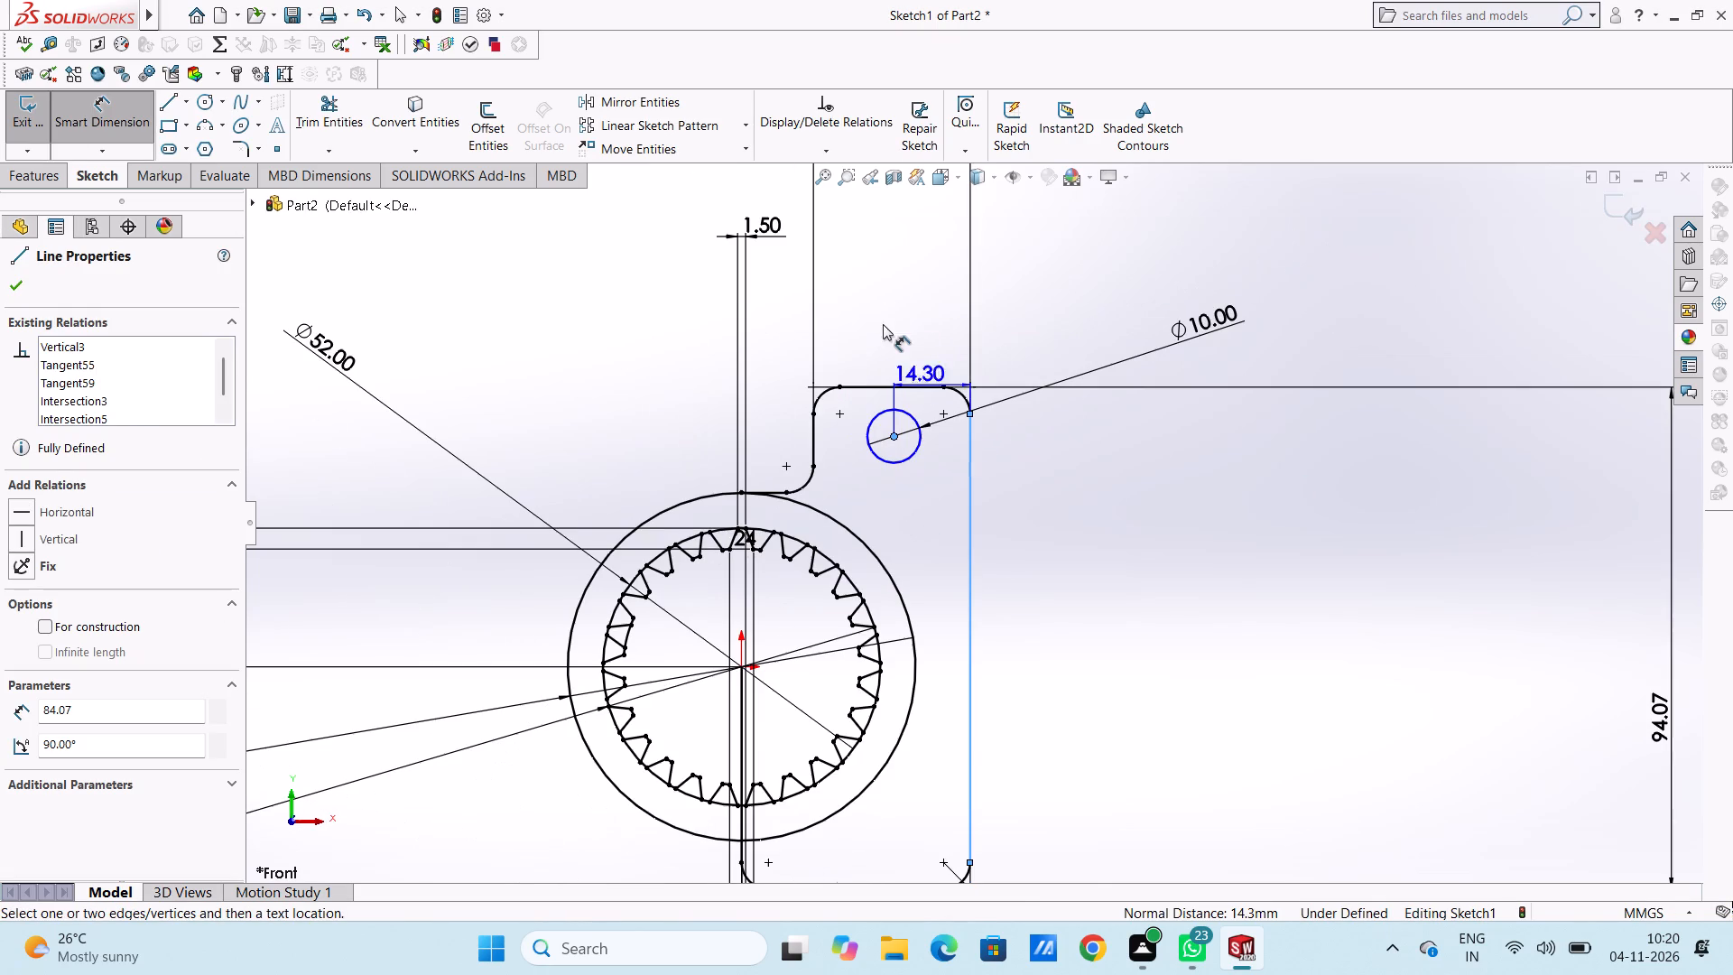
scroll(898, 256, up, 4)
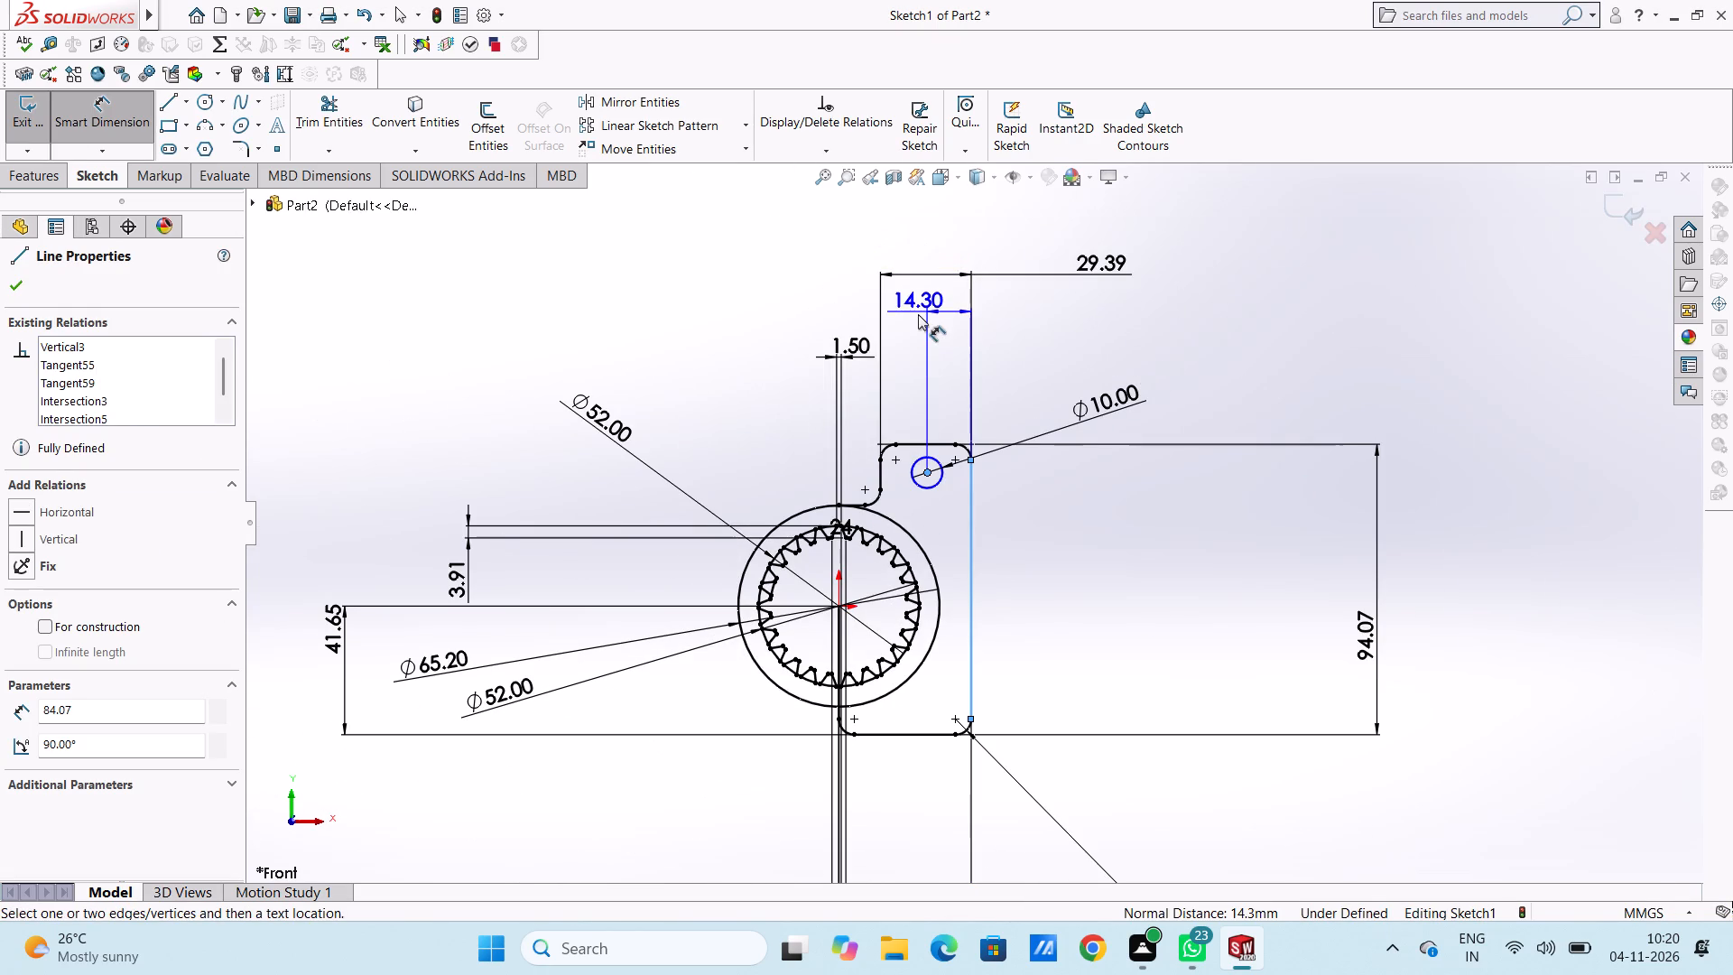
click(916, 319)
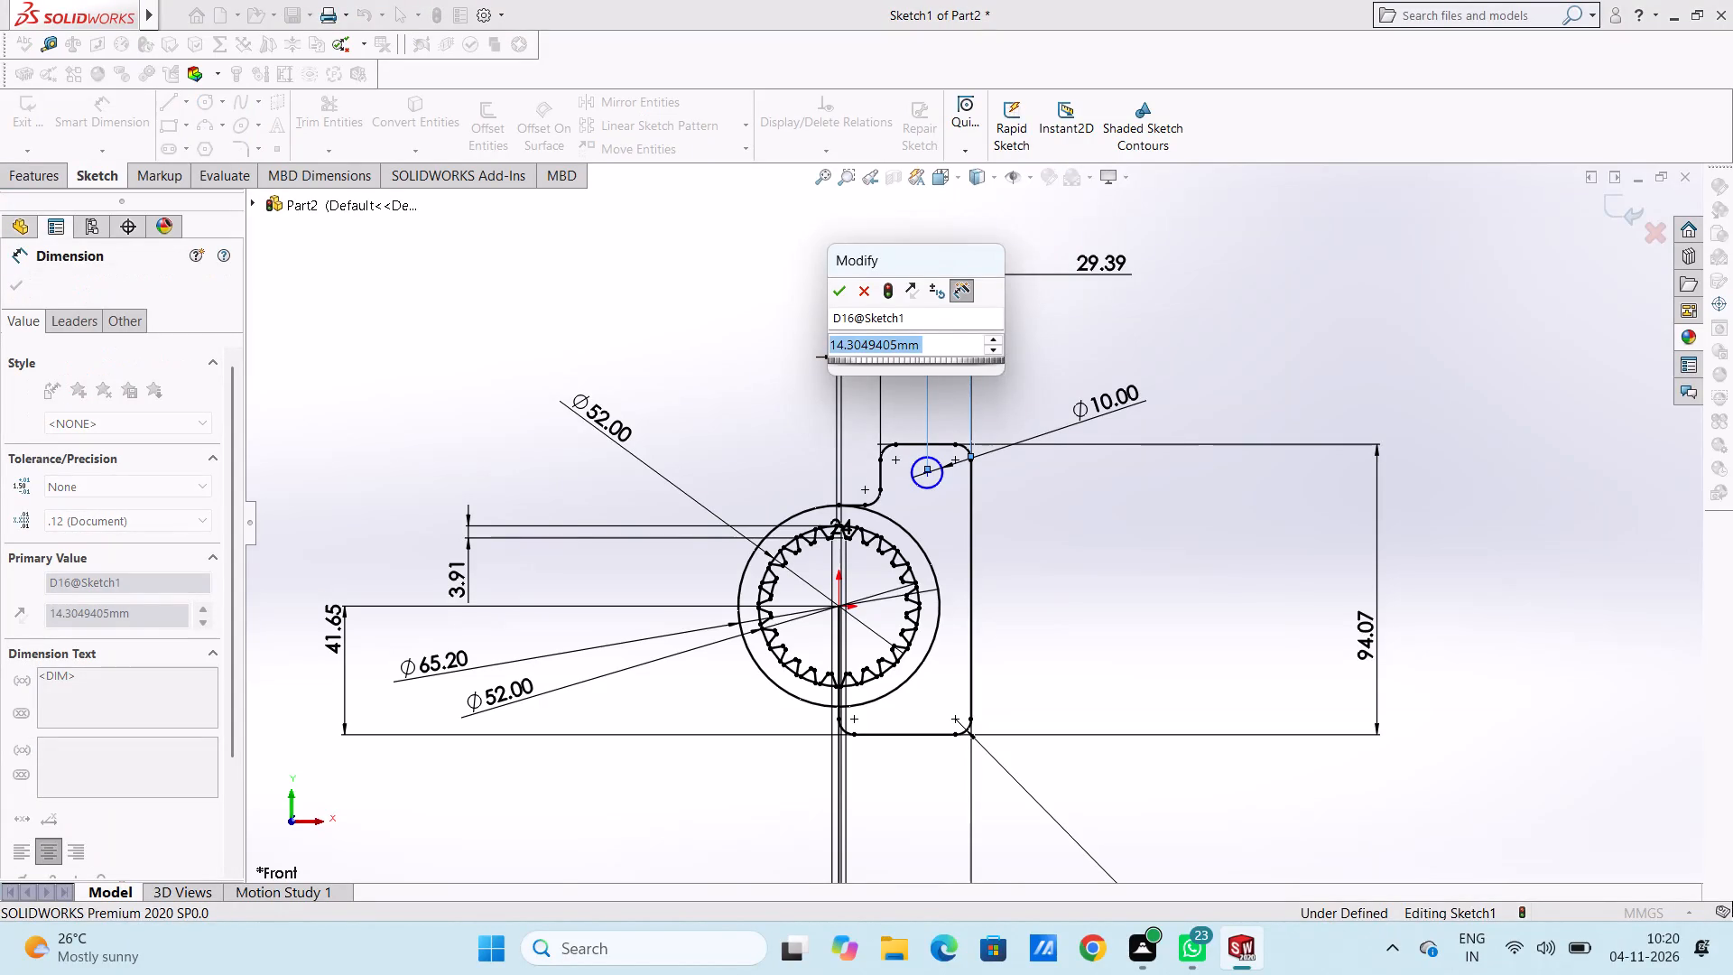
text(14.69)
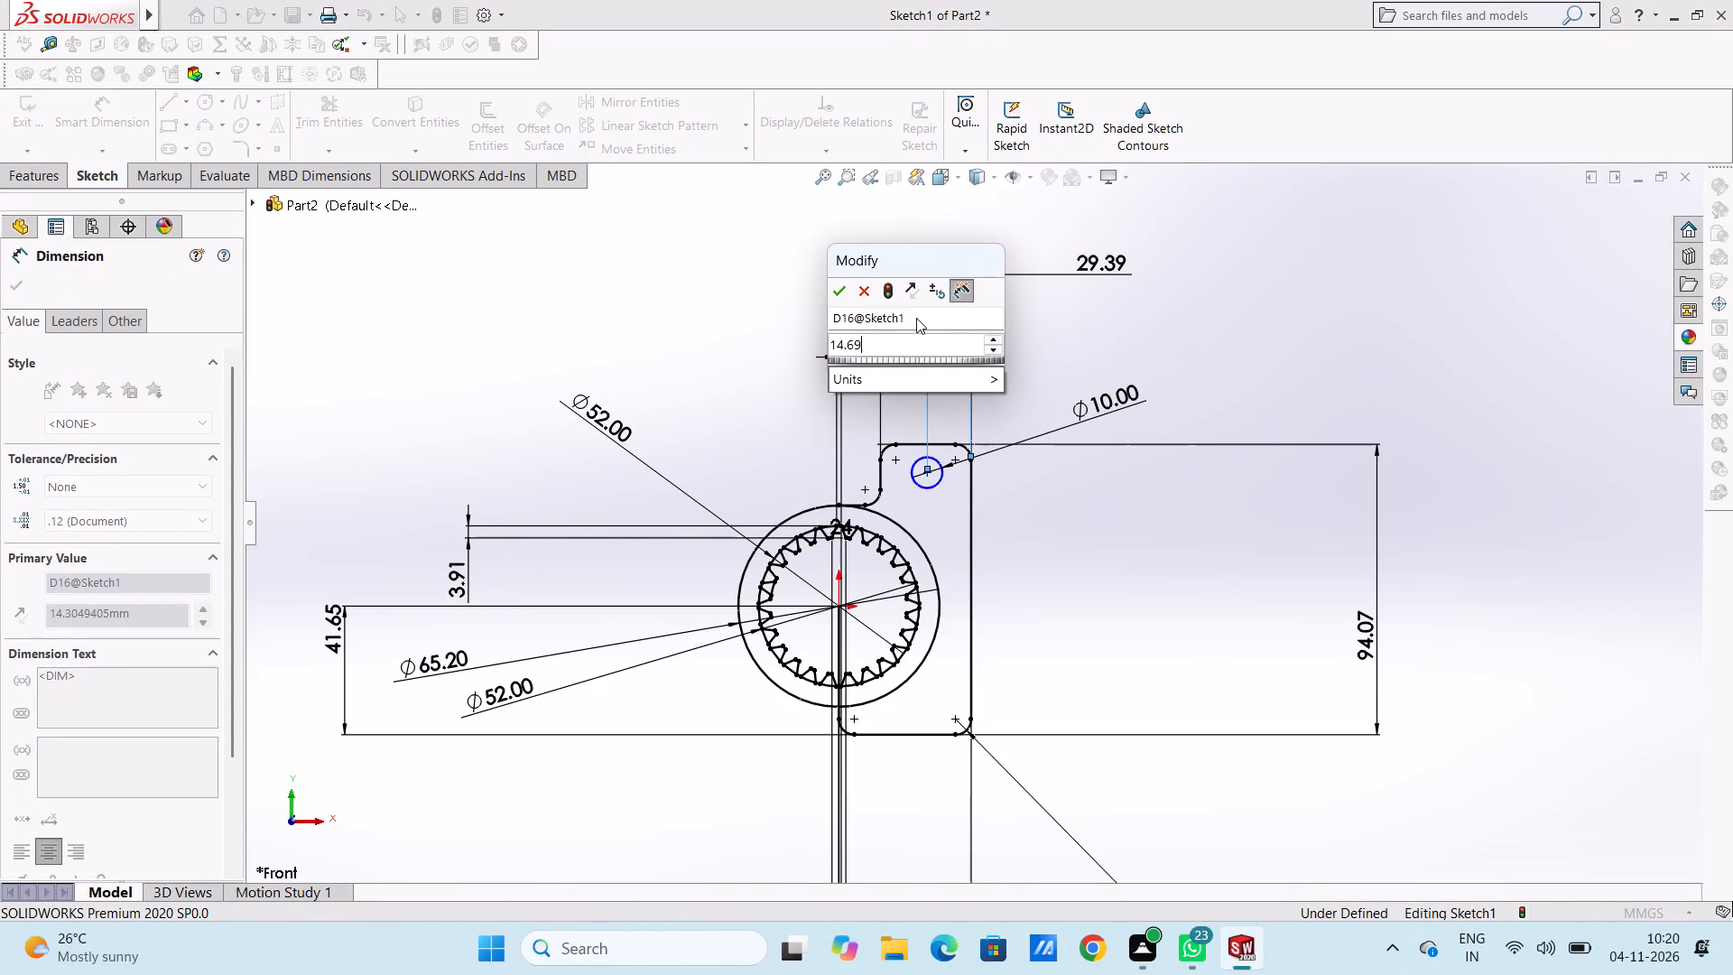
key(Return)
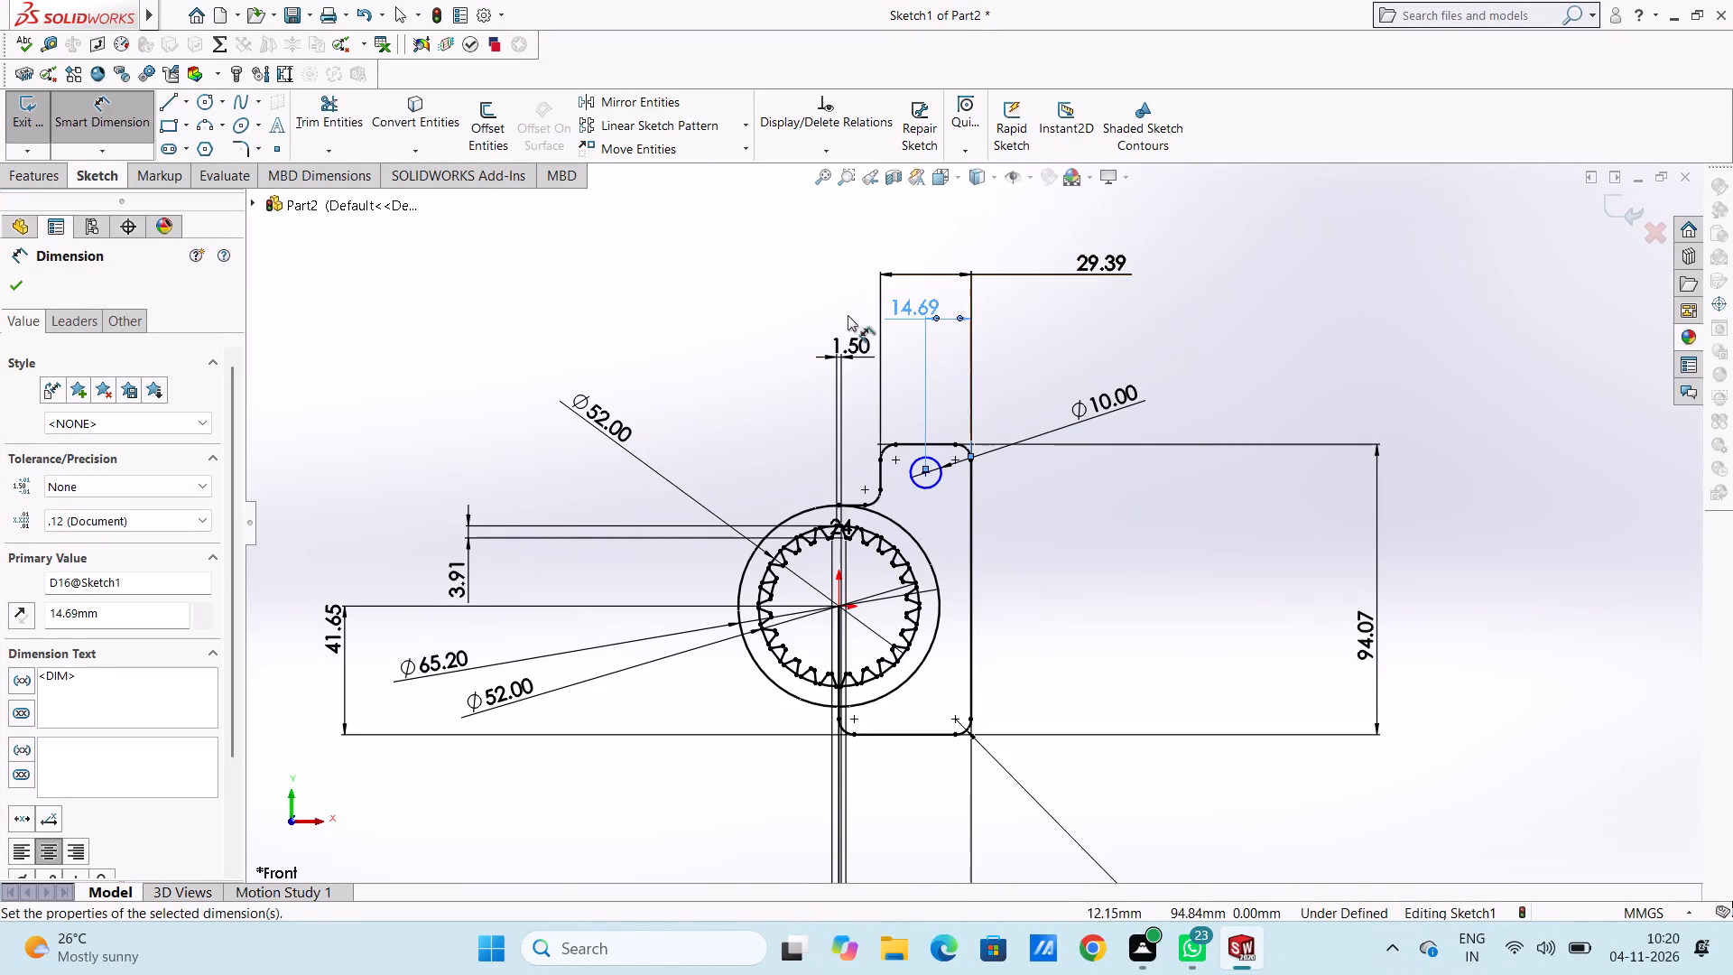
click(700, 339)
Dimension the hole's centre 10 mm below the outline's top line.
scroll(913, 487, down, 5)
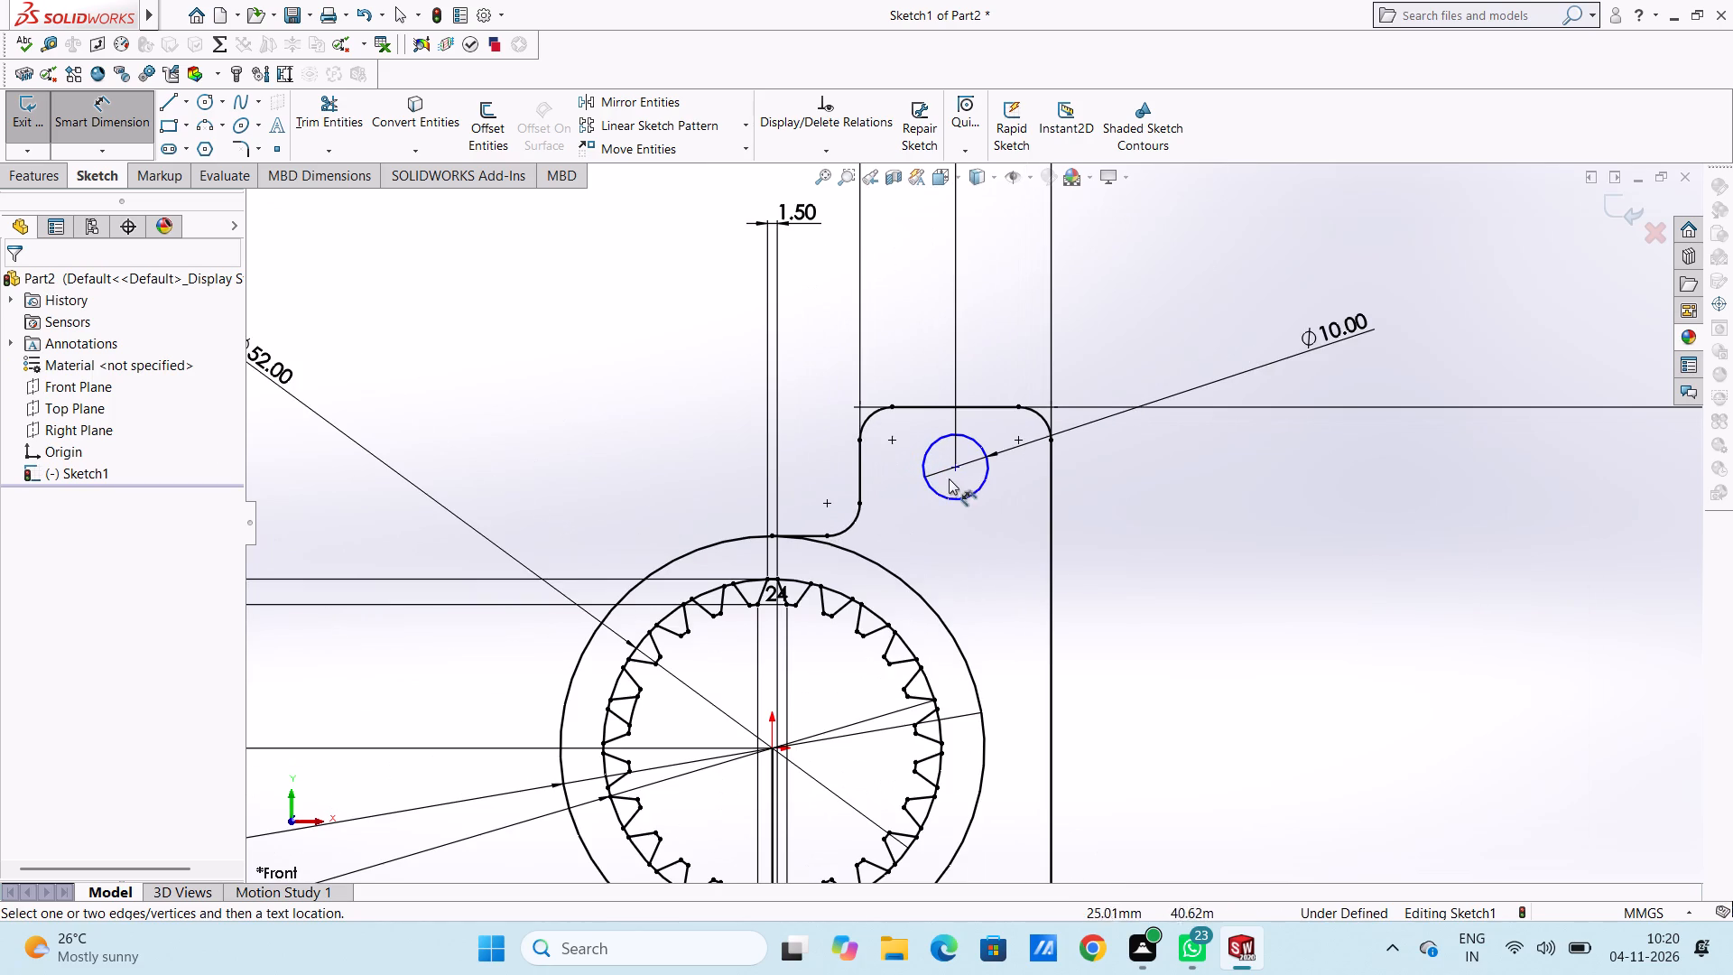
click(954, 468)
click(926, 411)
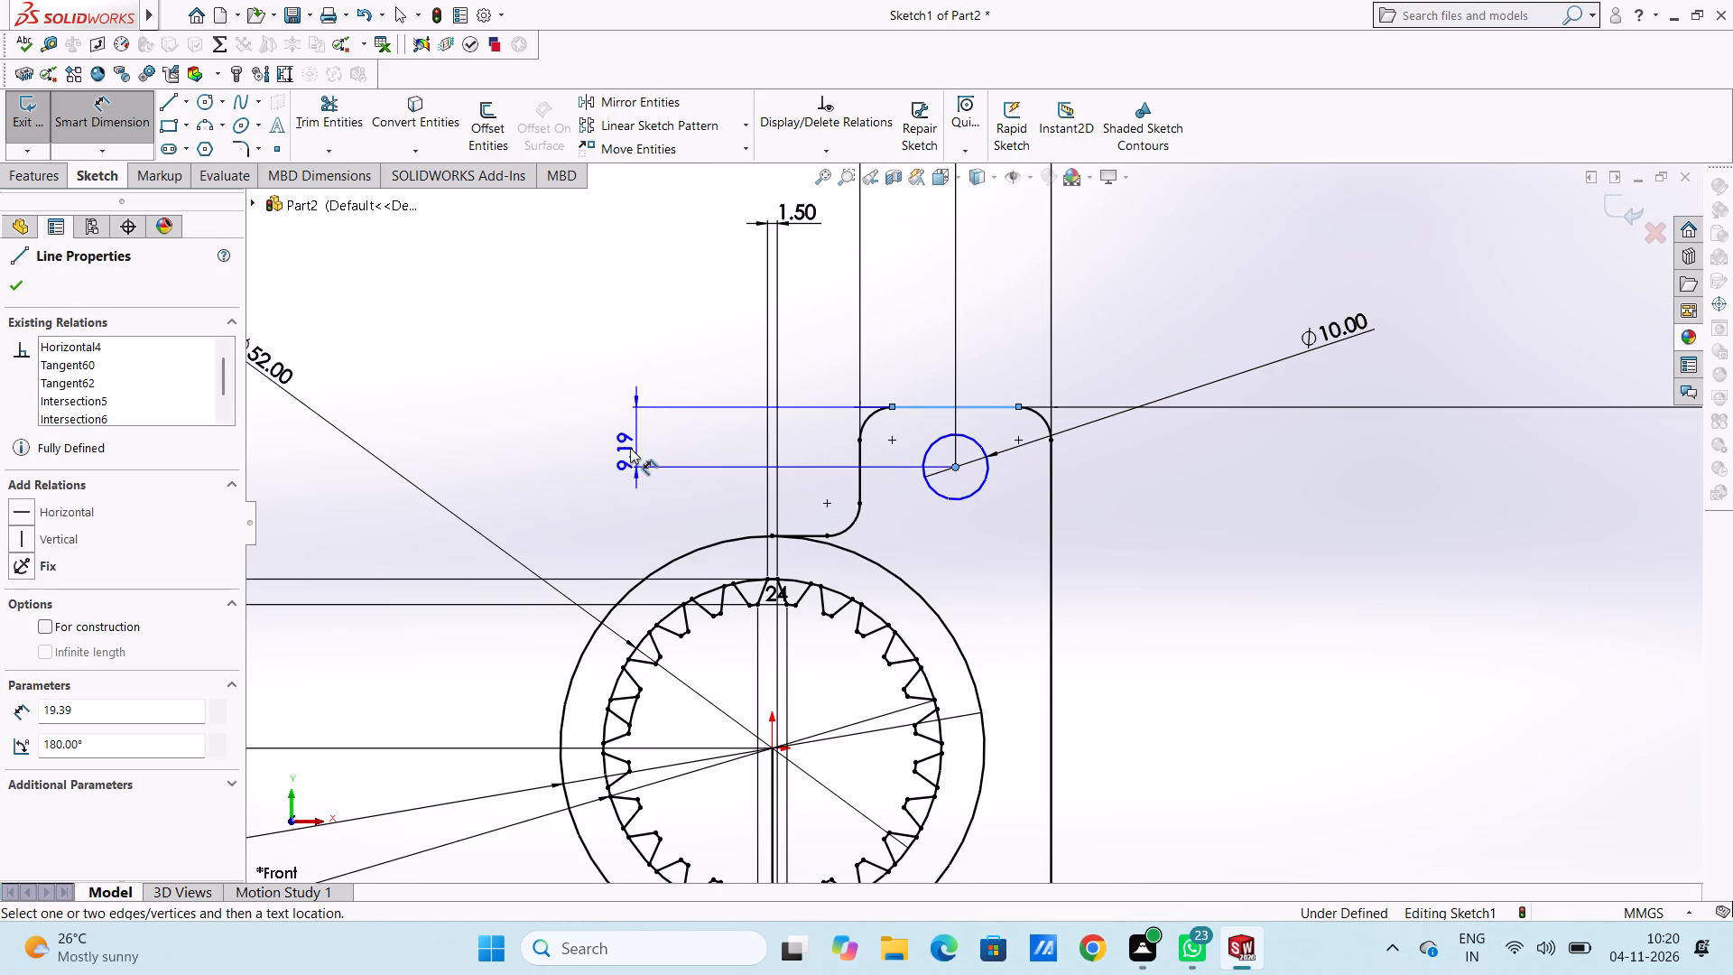
scroll(626, 446, up, 1)
scroll(1467, 456, up, 3)
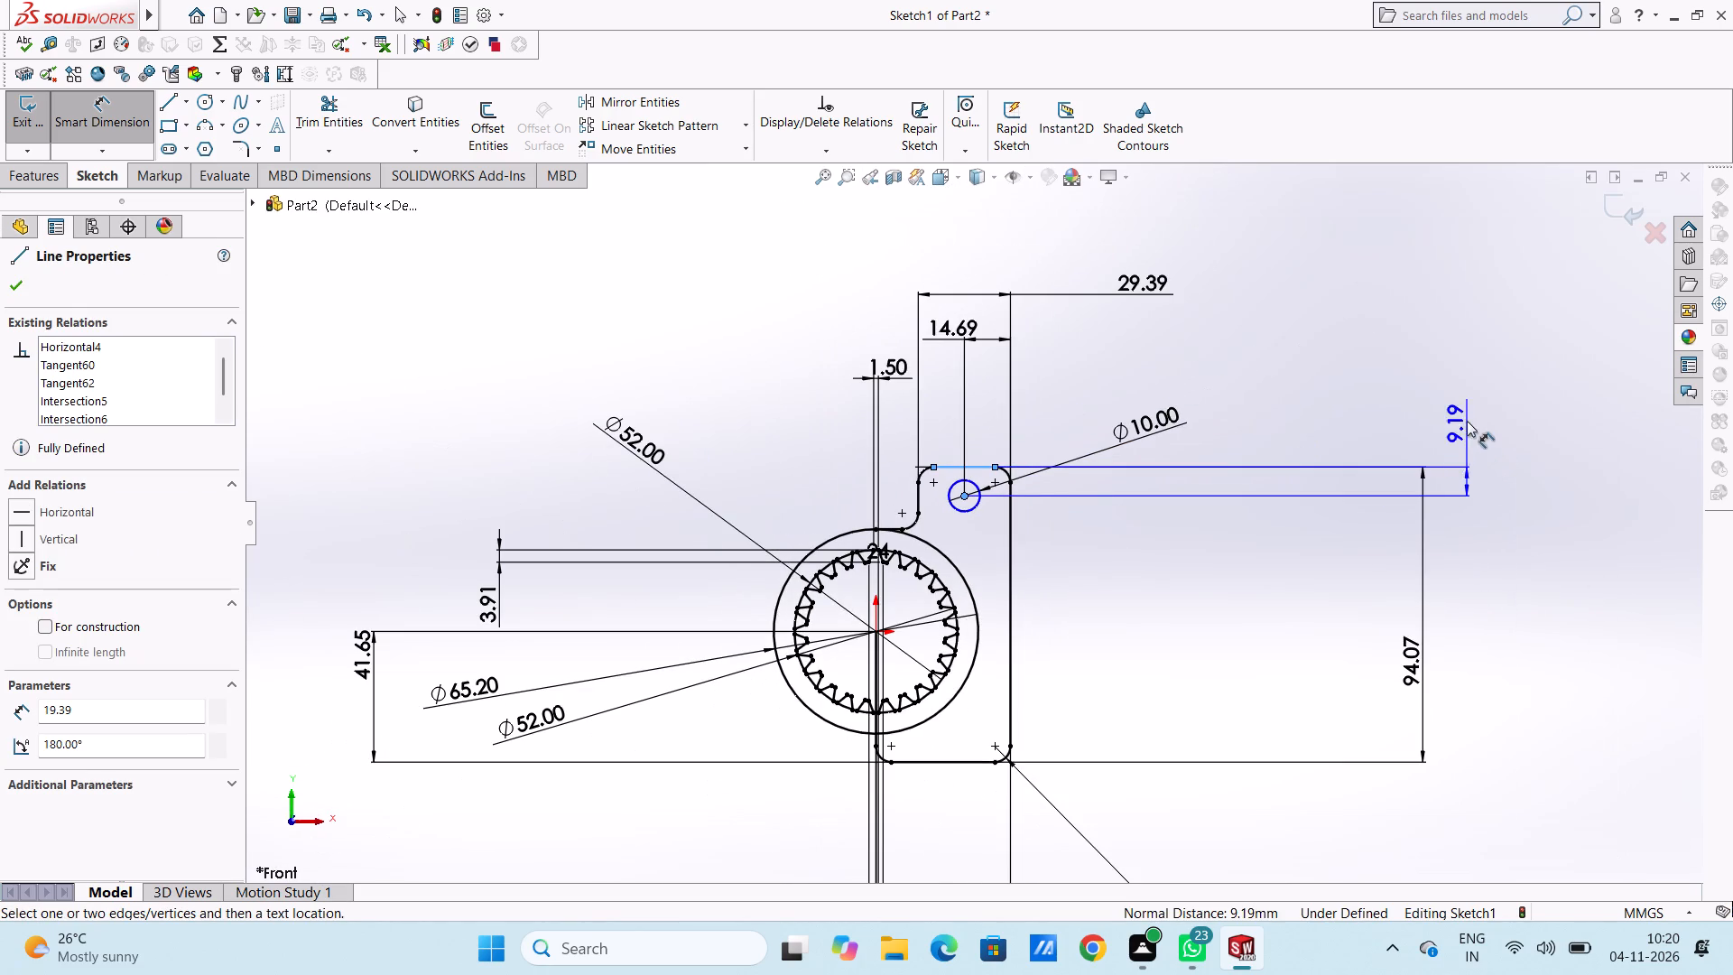
click(1337, 353)
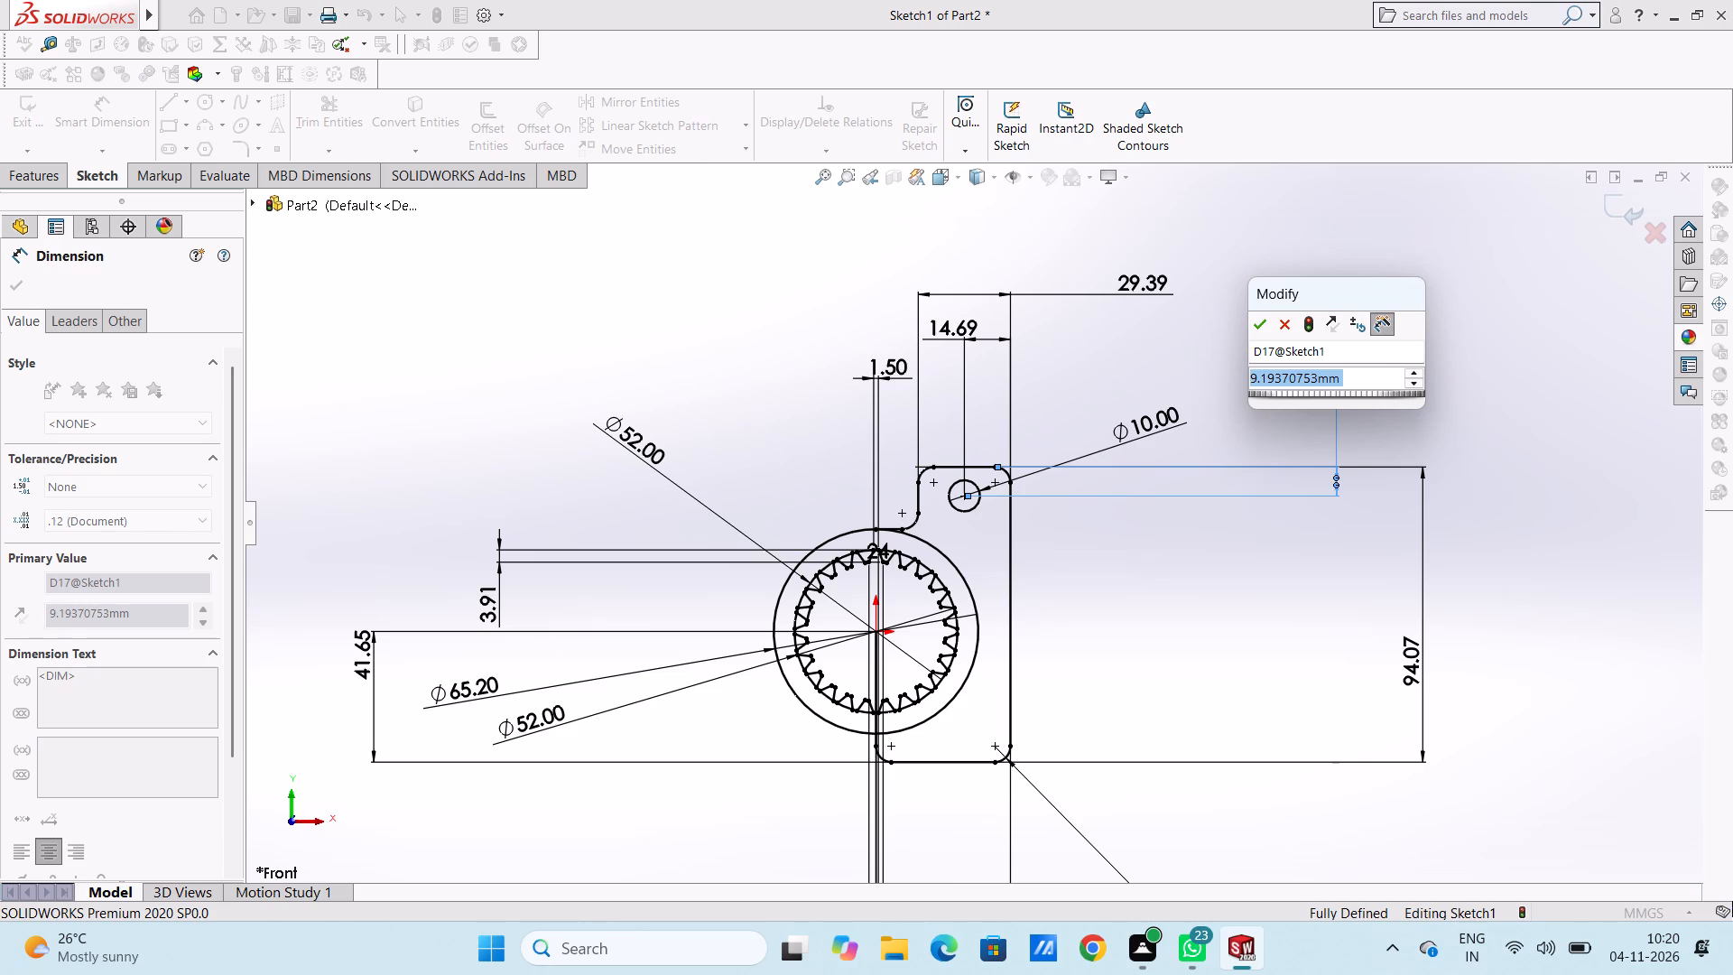
text(10)
key(Return)
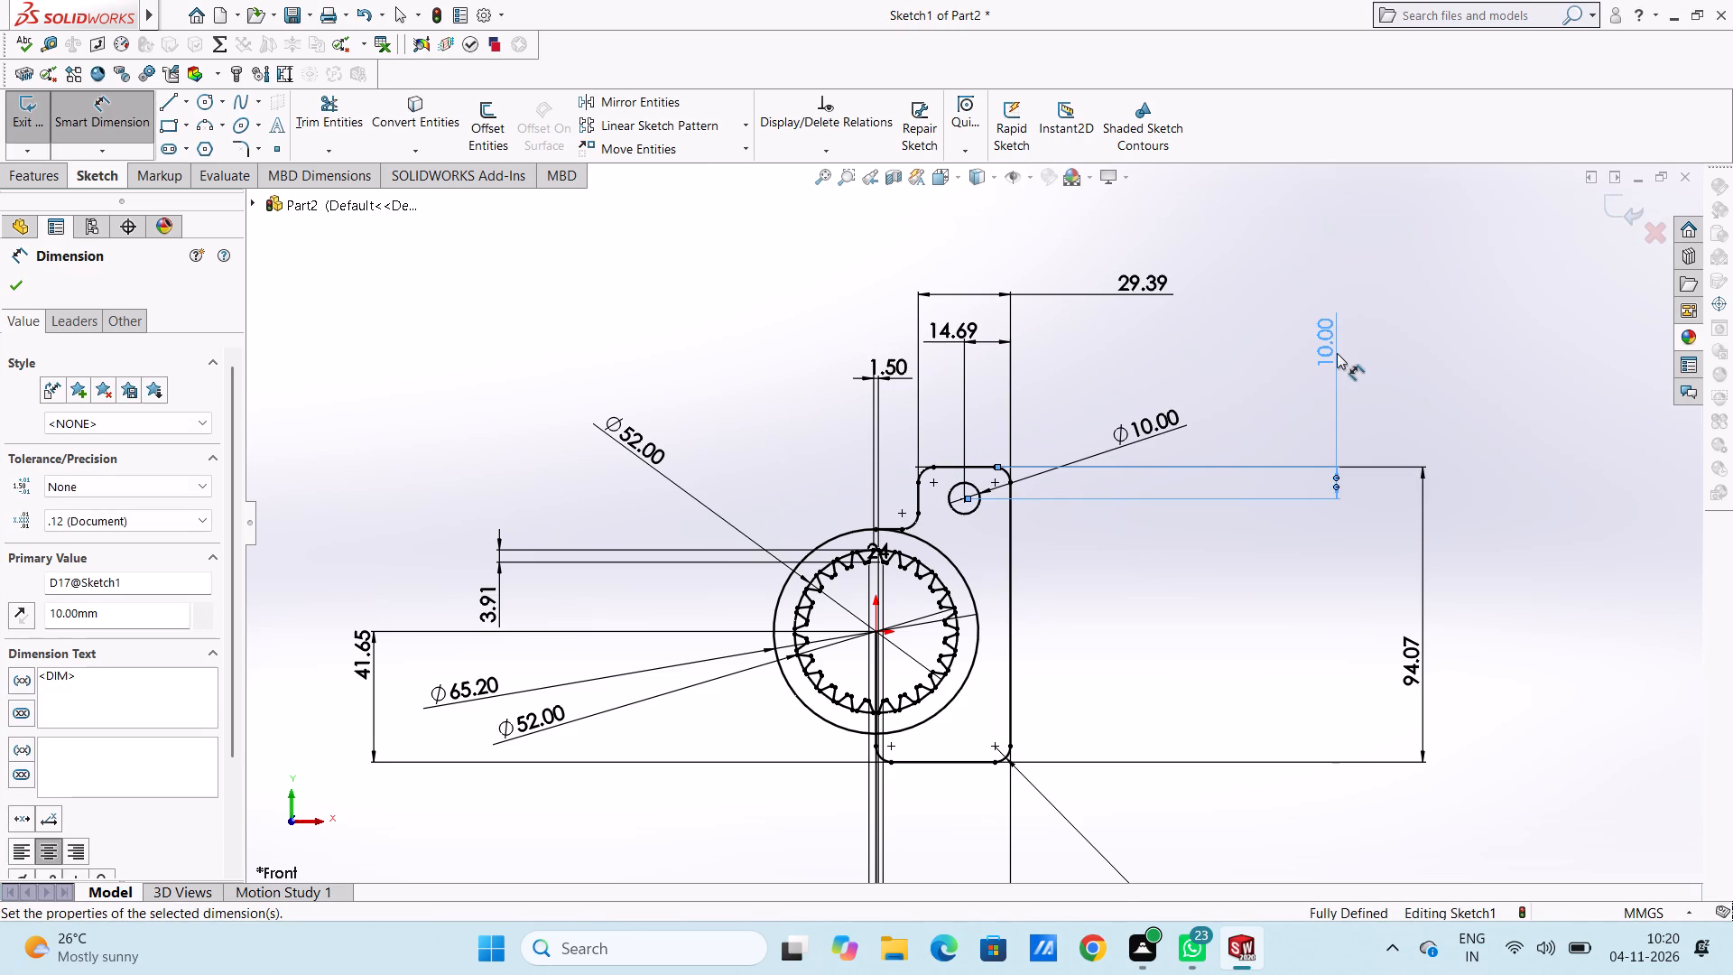
click(1201, 362)
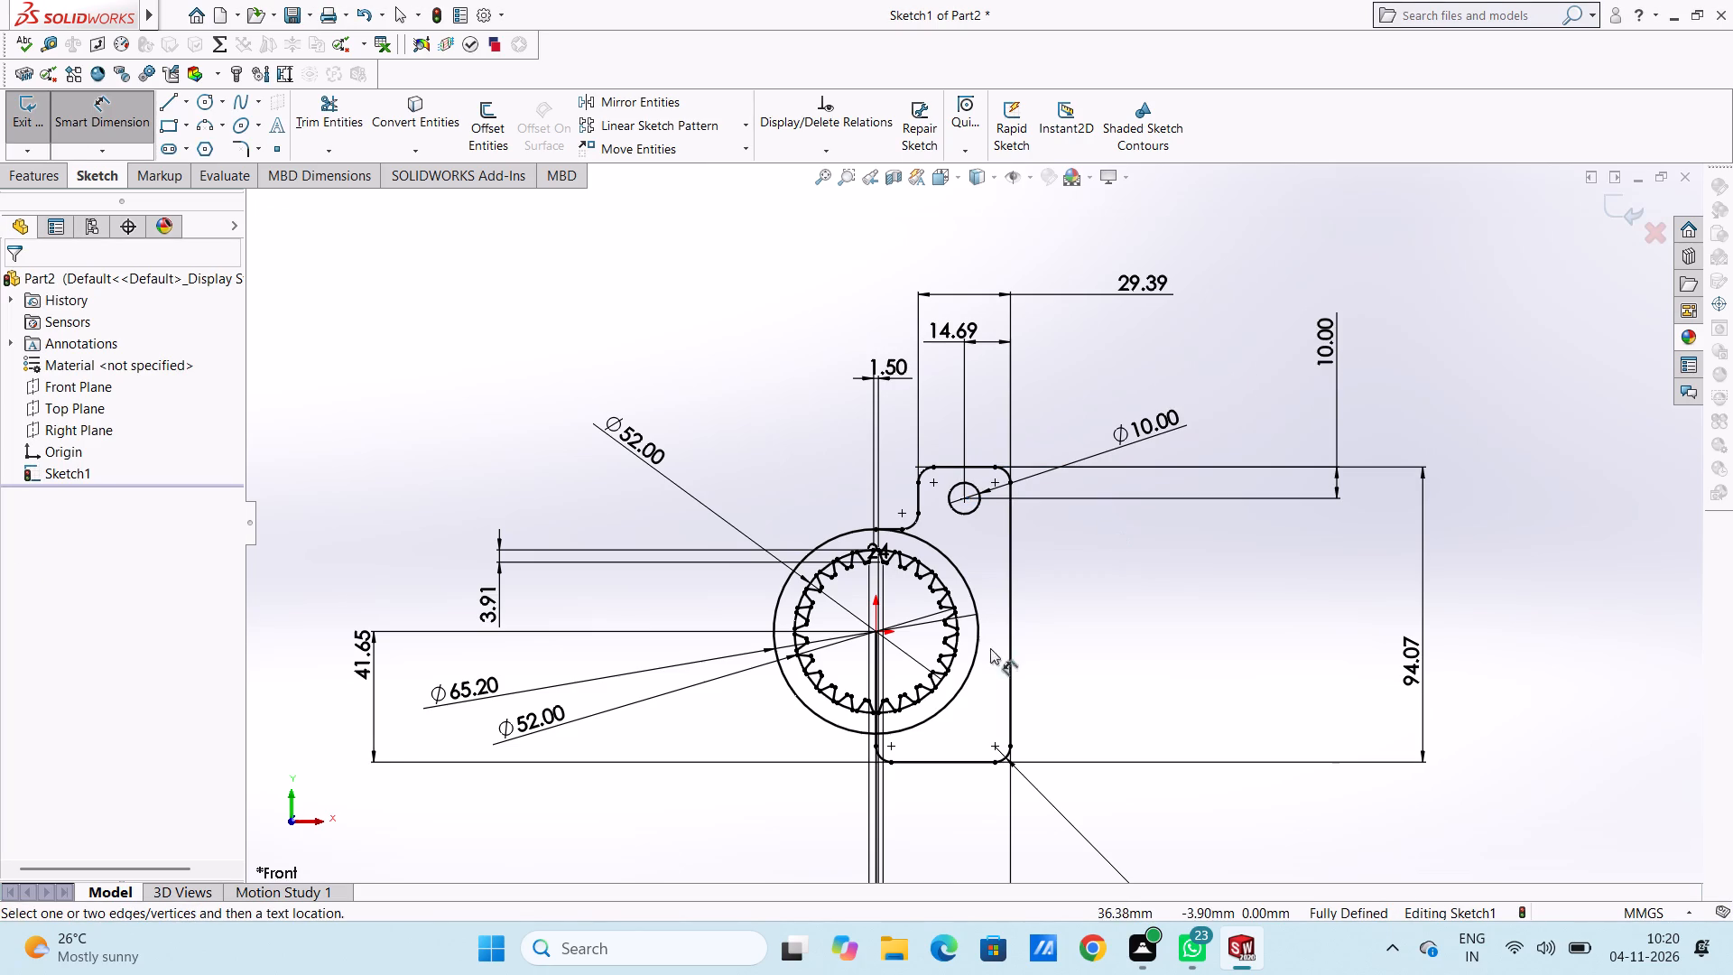
Move the upper 52 mm diameter dimension and the 3.91 and 41.65 mm vertical dimensions farther out from the ring.
scroll(1073, 636, down, 1)
scroll(1073, 636, up, 3)
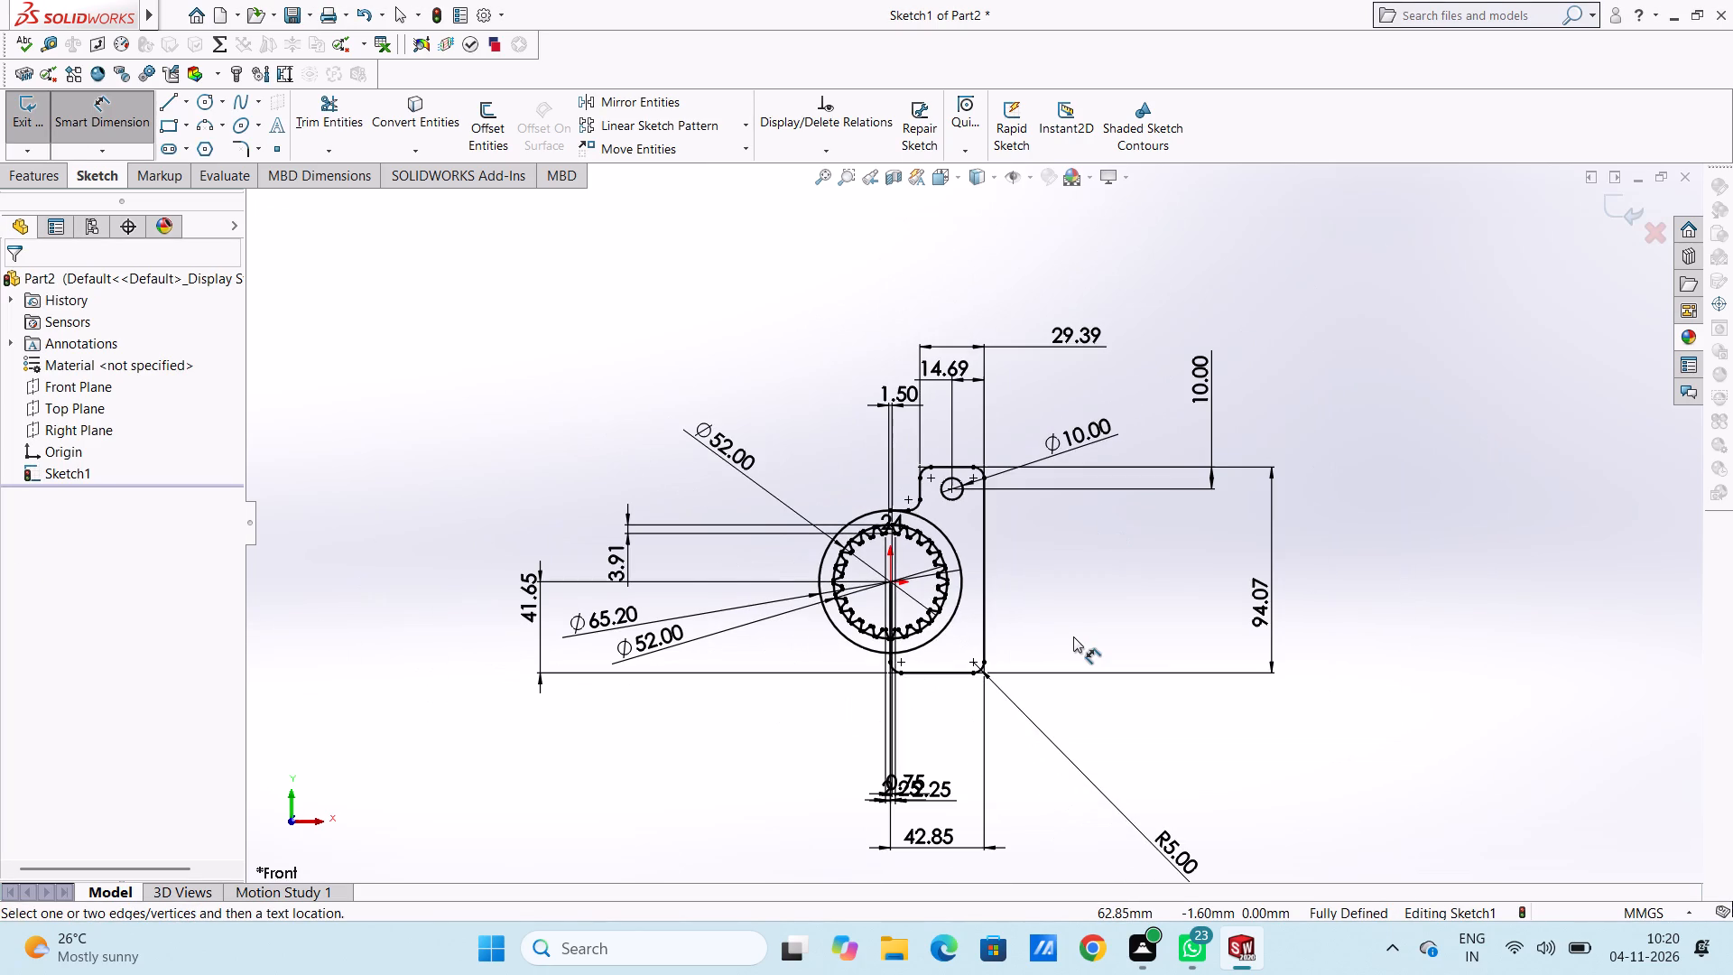
click(99, 115)
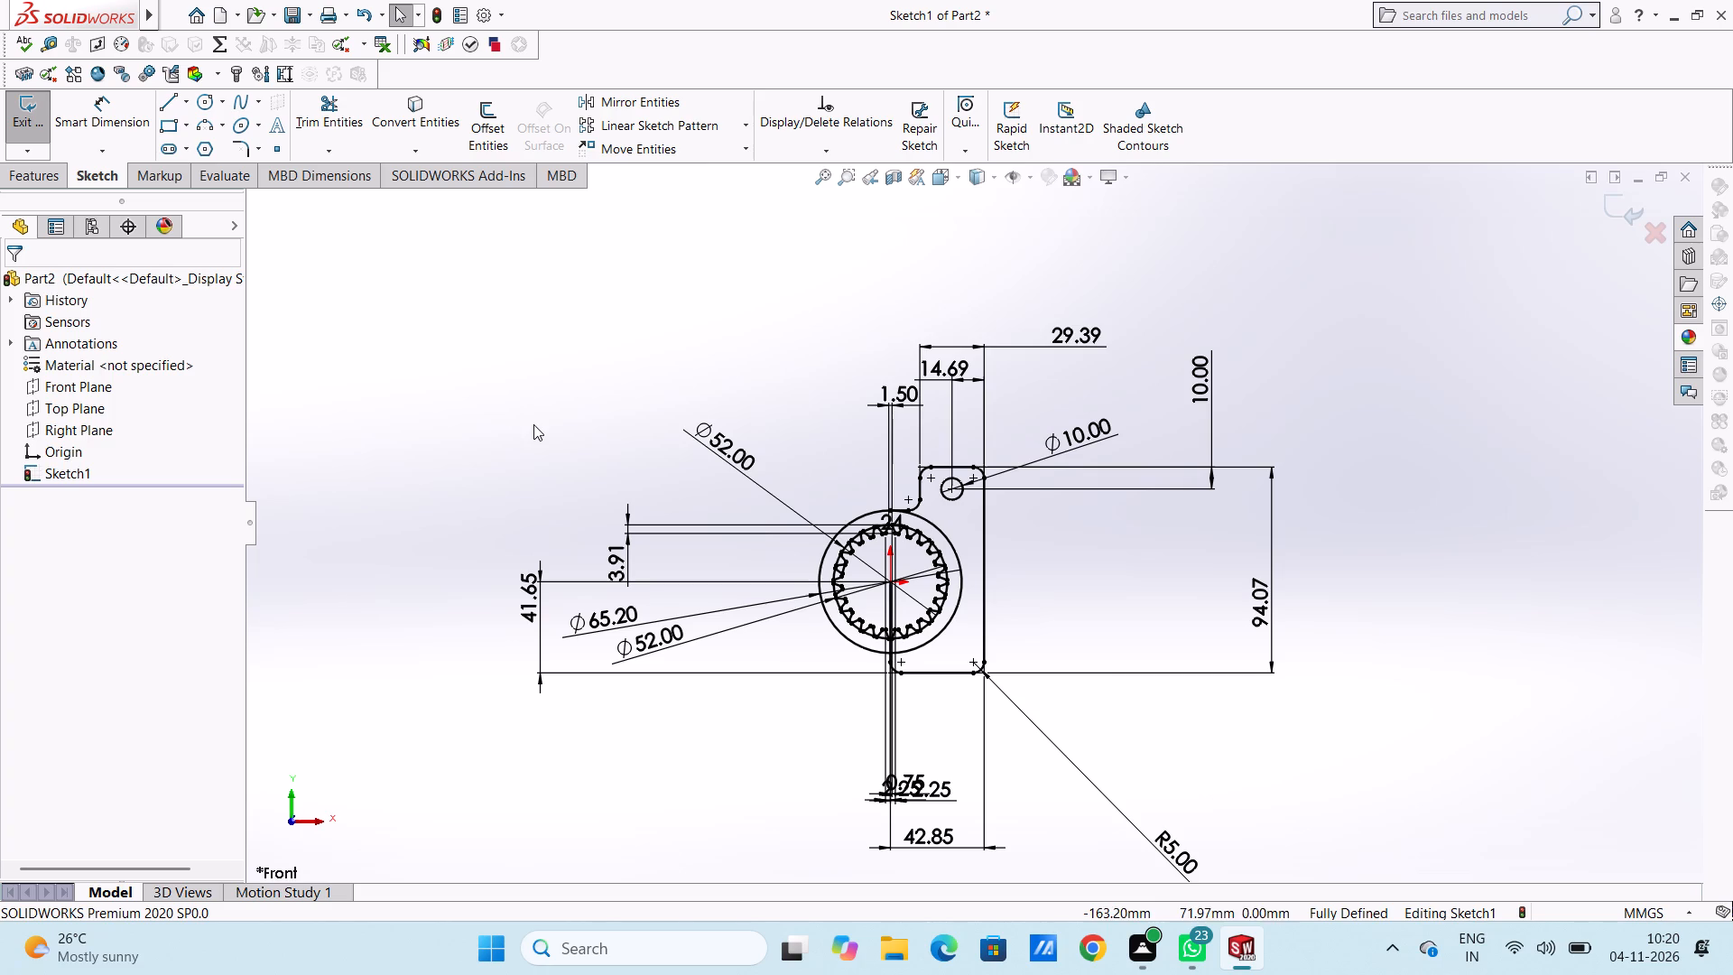
drag(718, 433, 548, 255)
click(531, 362)
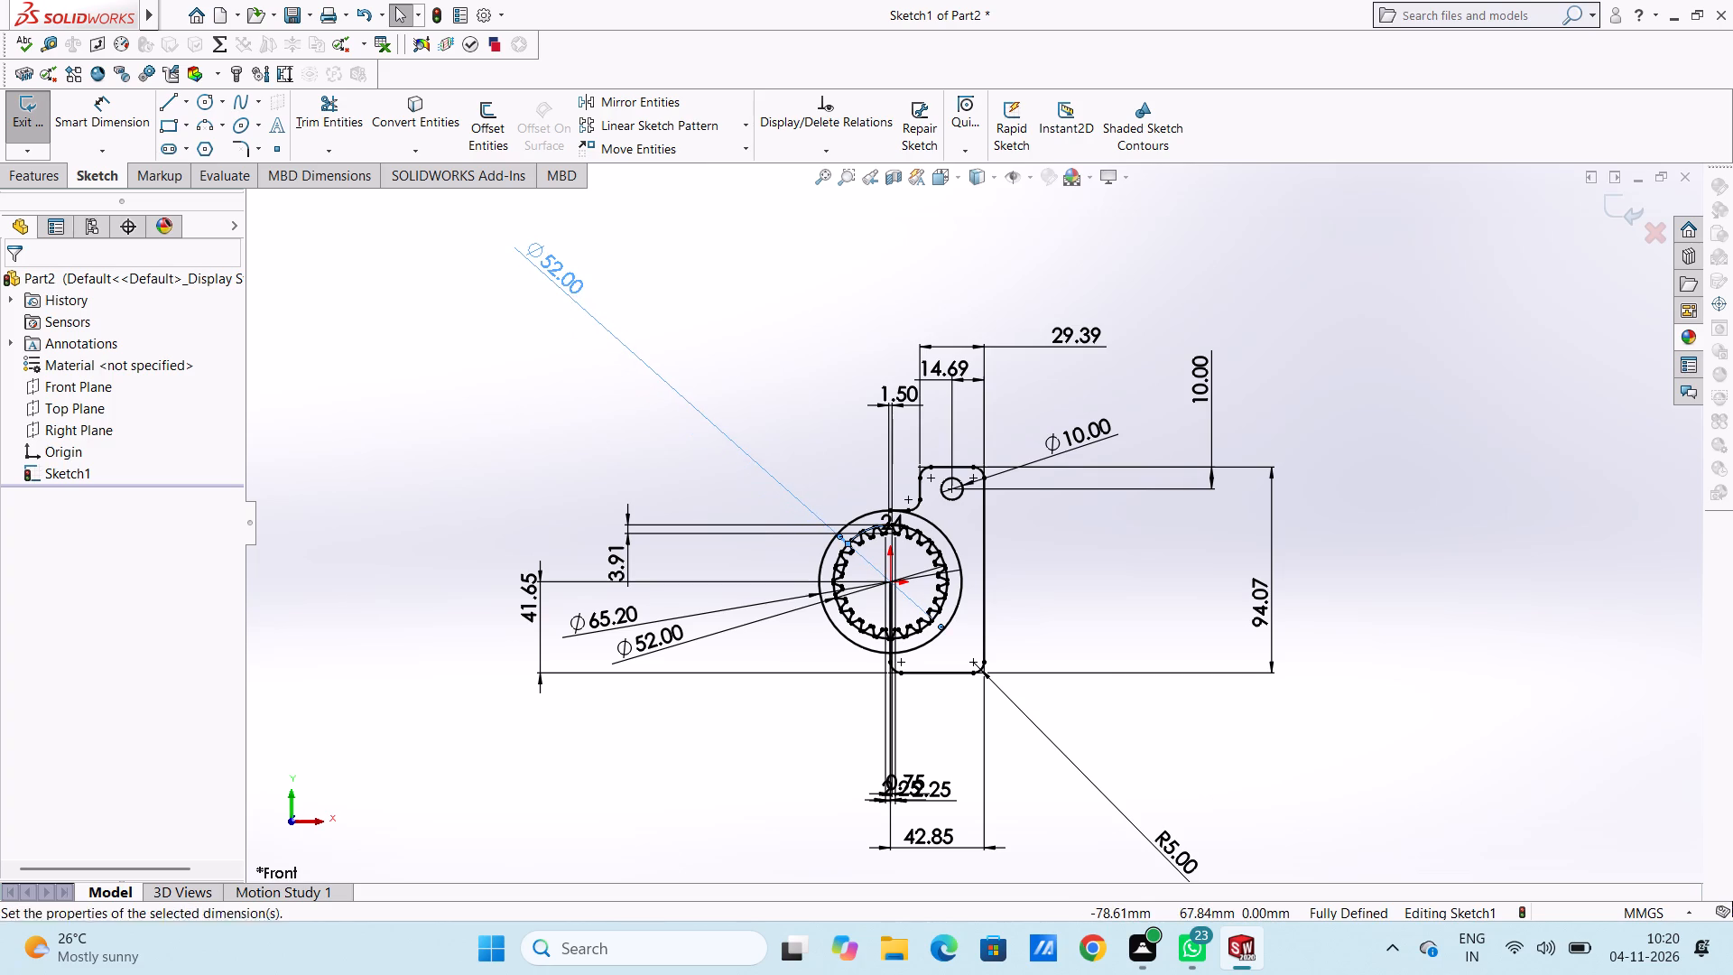
drag(621, 546, 374, 481)
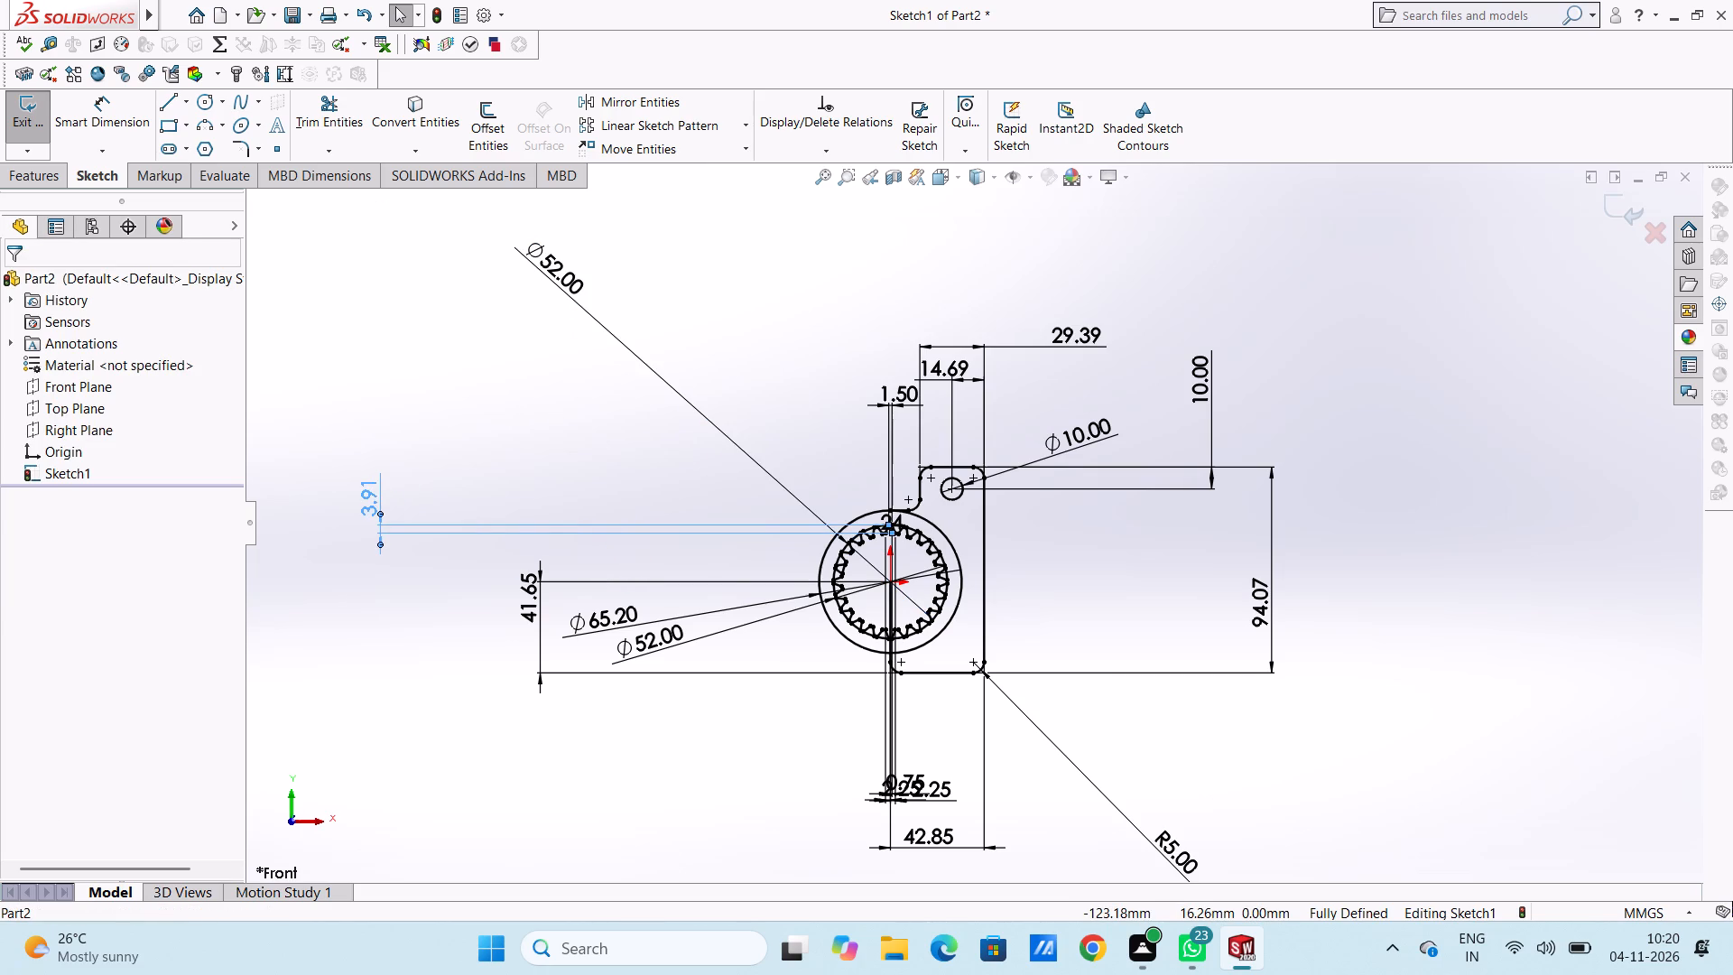
click(412, 412)
drag(550, 598, 445, 618)
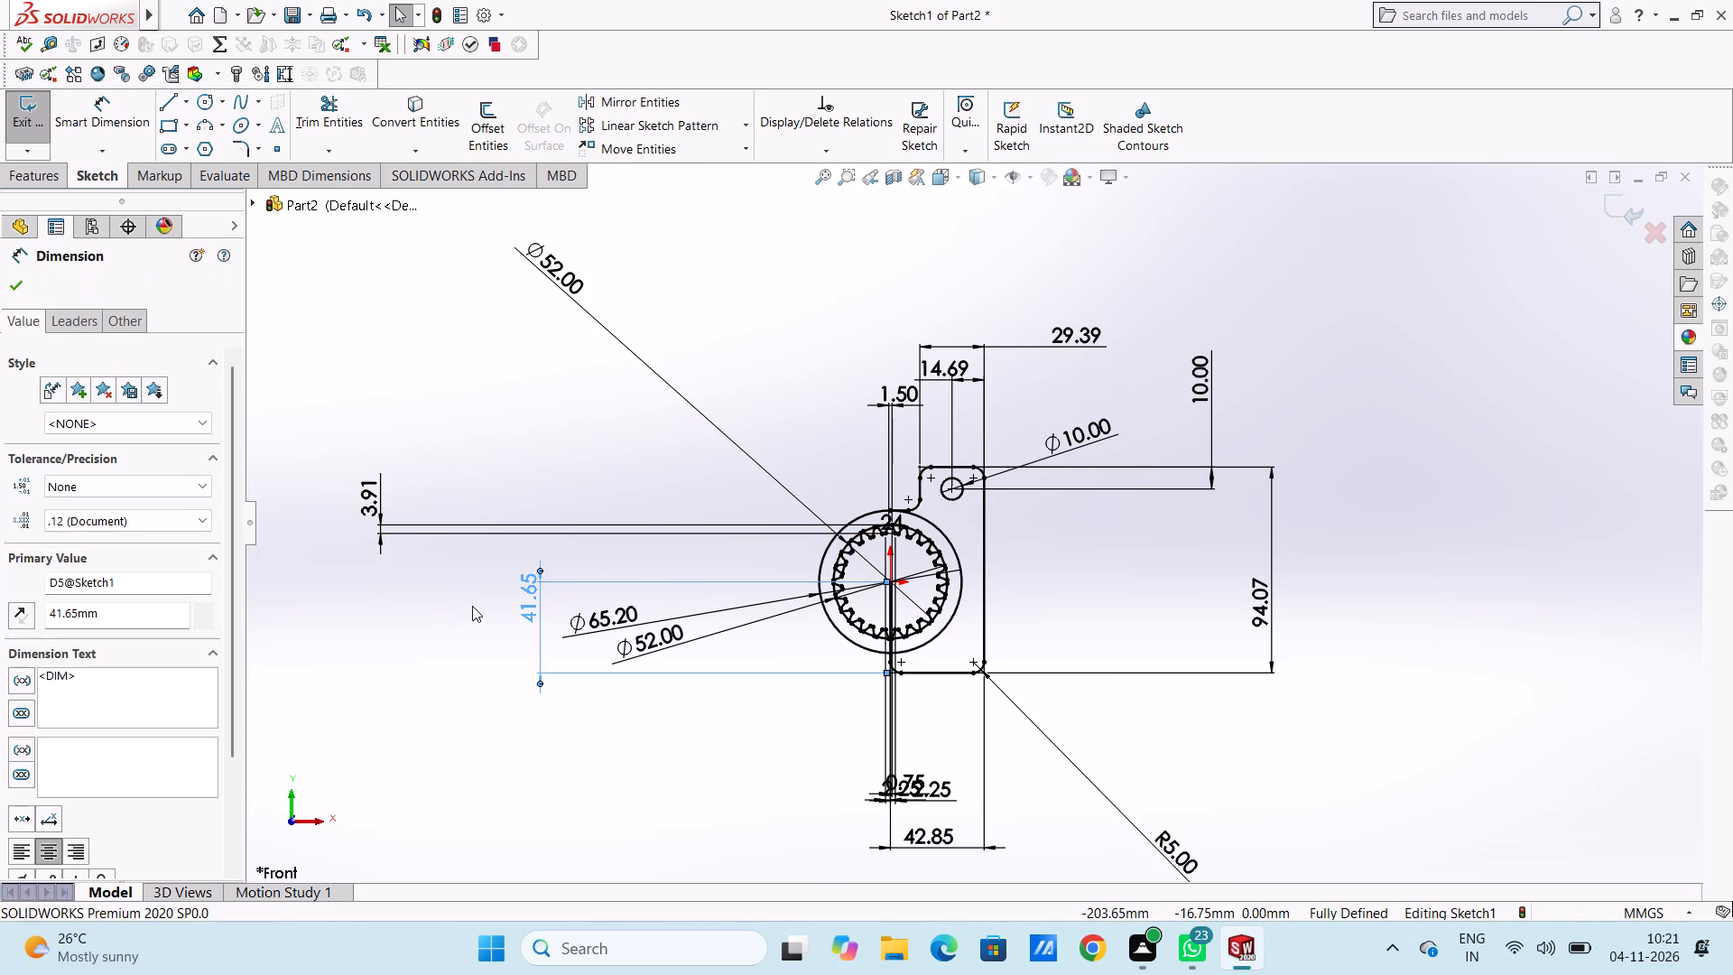
click(472, 612)
drag(517, 596, 329, 620)
click(499, 459)
Move the 65.20 mm and lower 52 mm diameter dimensions farther out, diagonally down and away from the ring.
drag(594, 628, 511, 690)
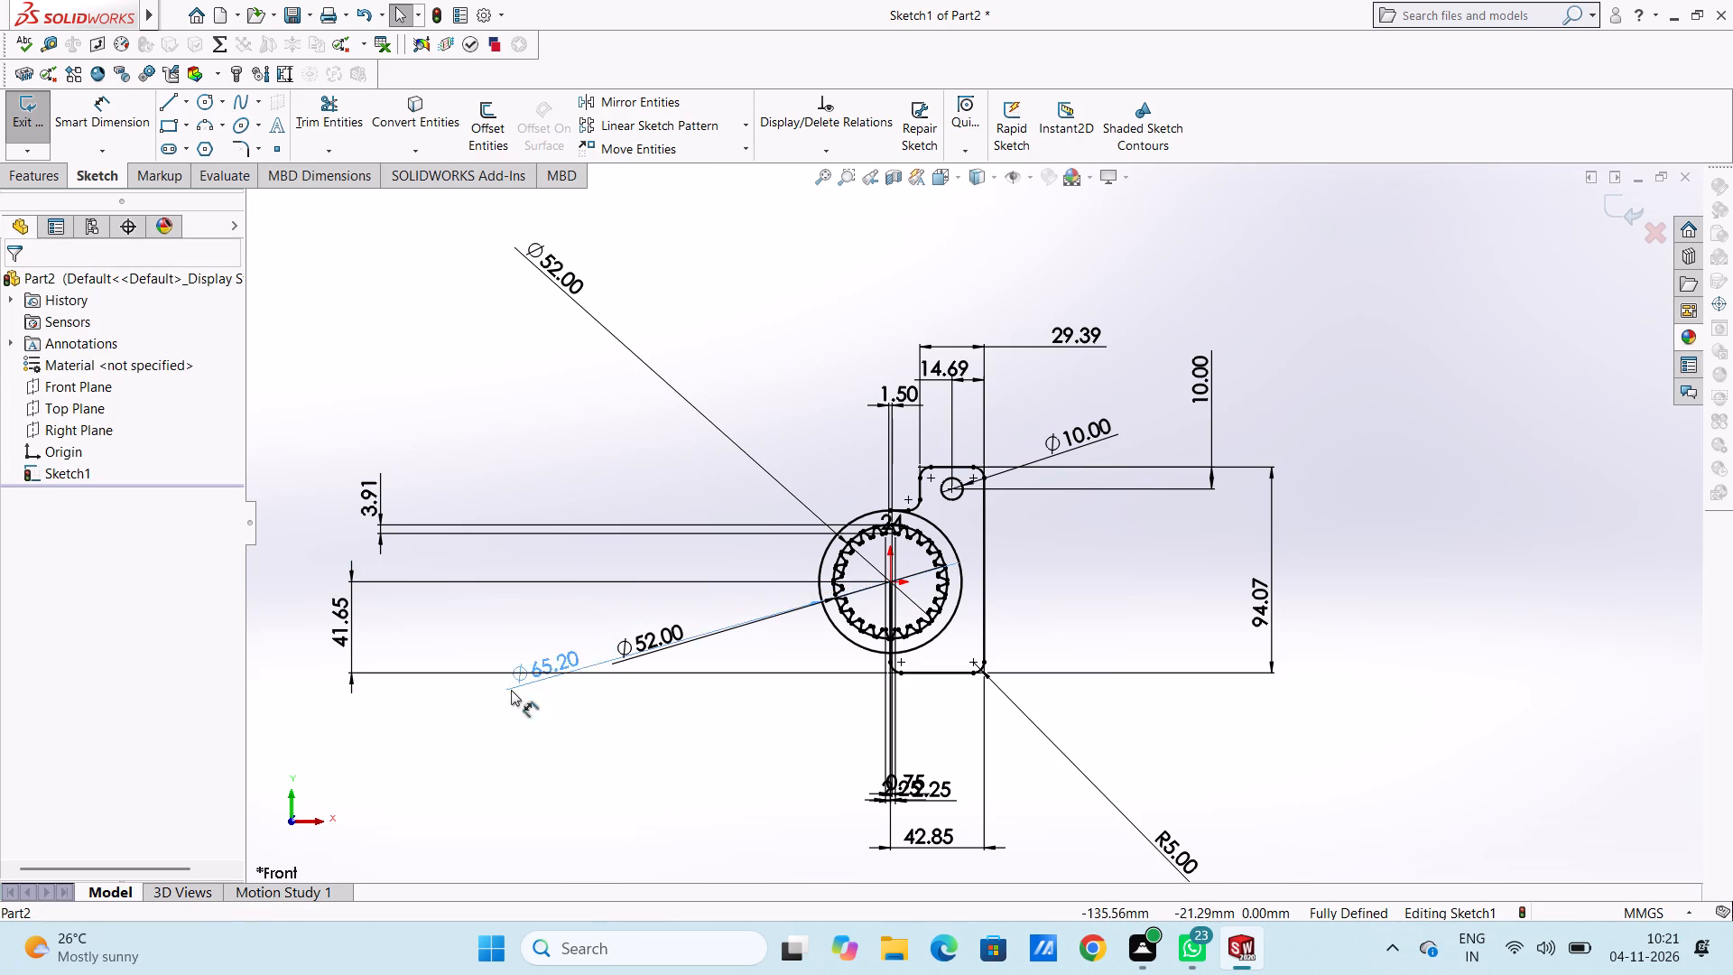
drag(511, 690, 364, 756)
click(556, 620)
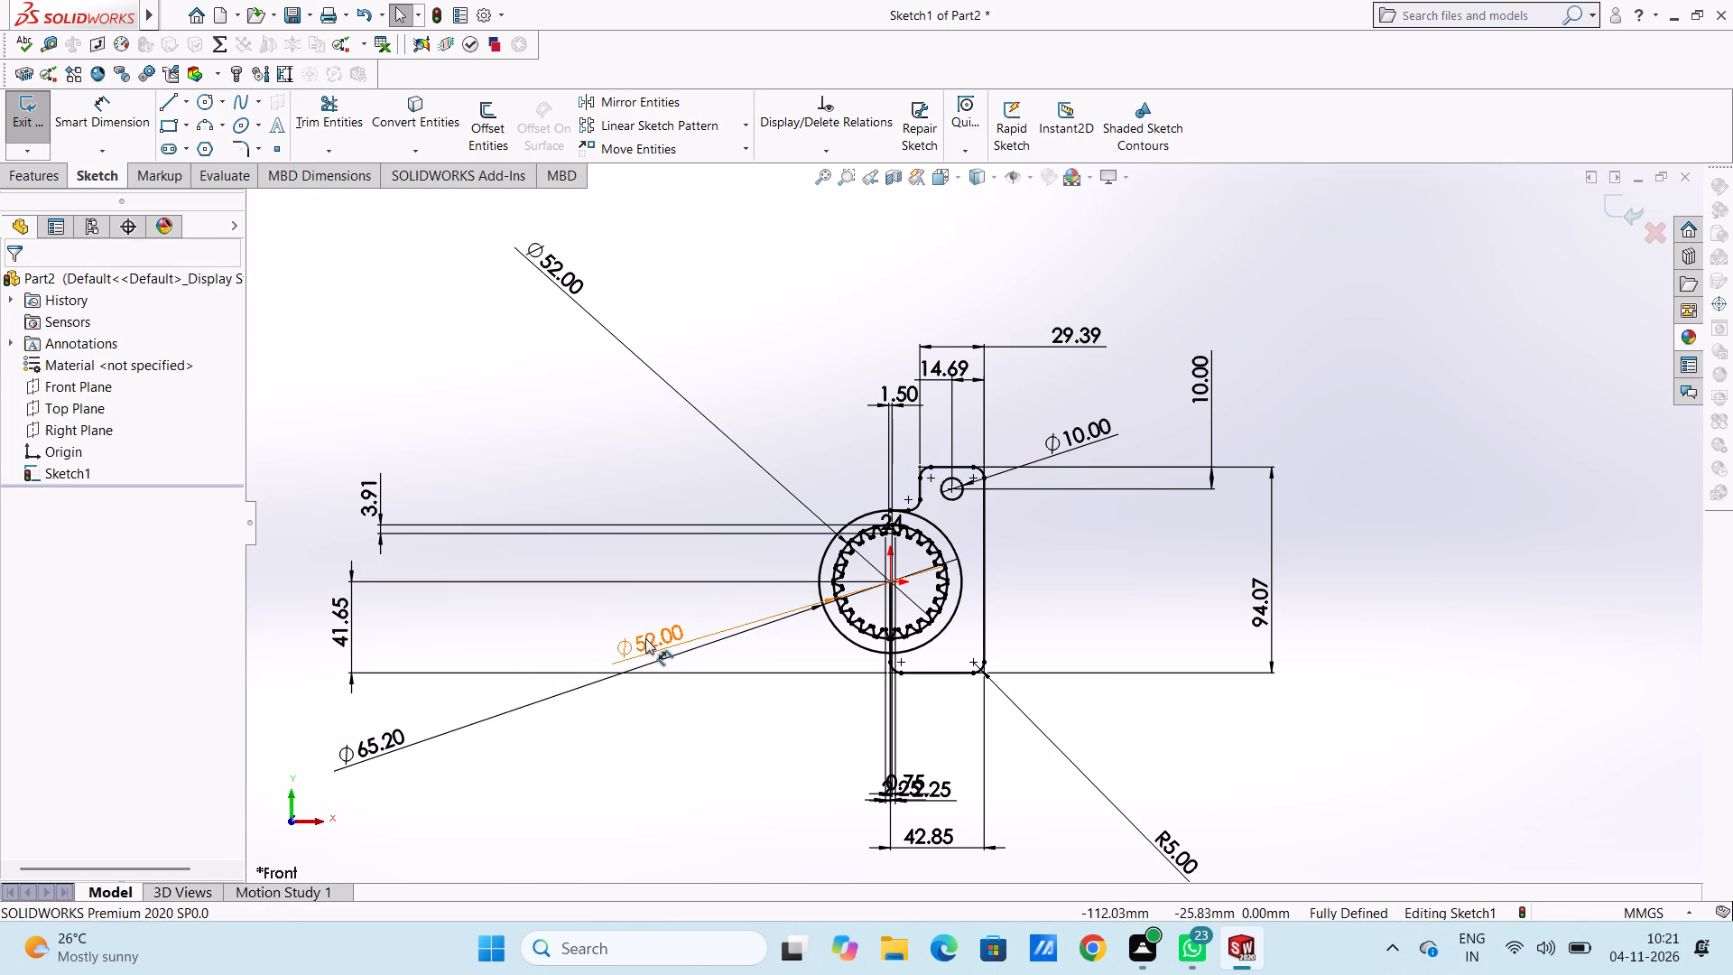
drag(645, 637, 333, 716)
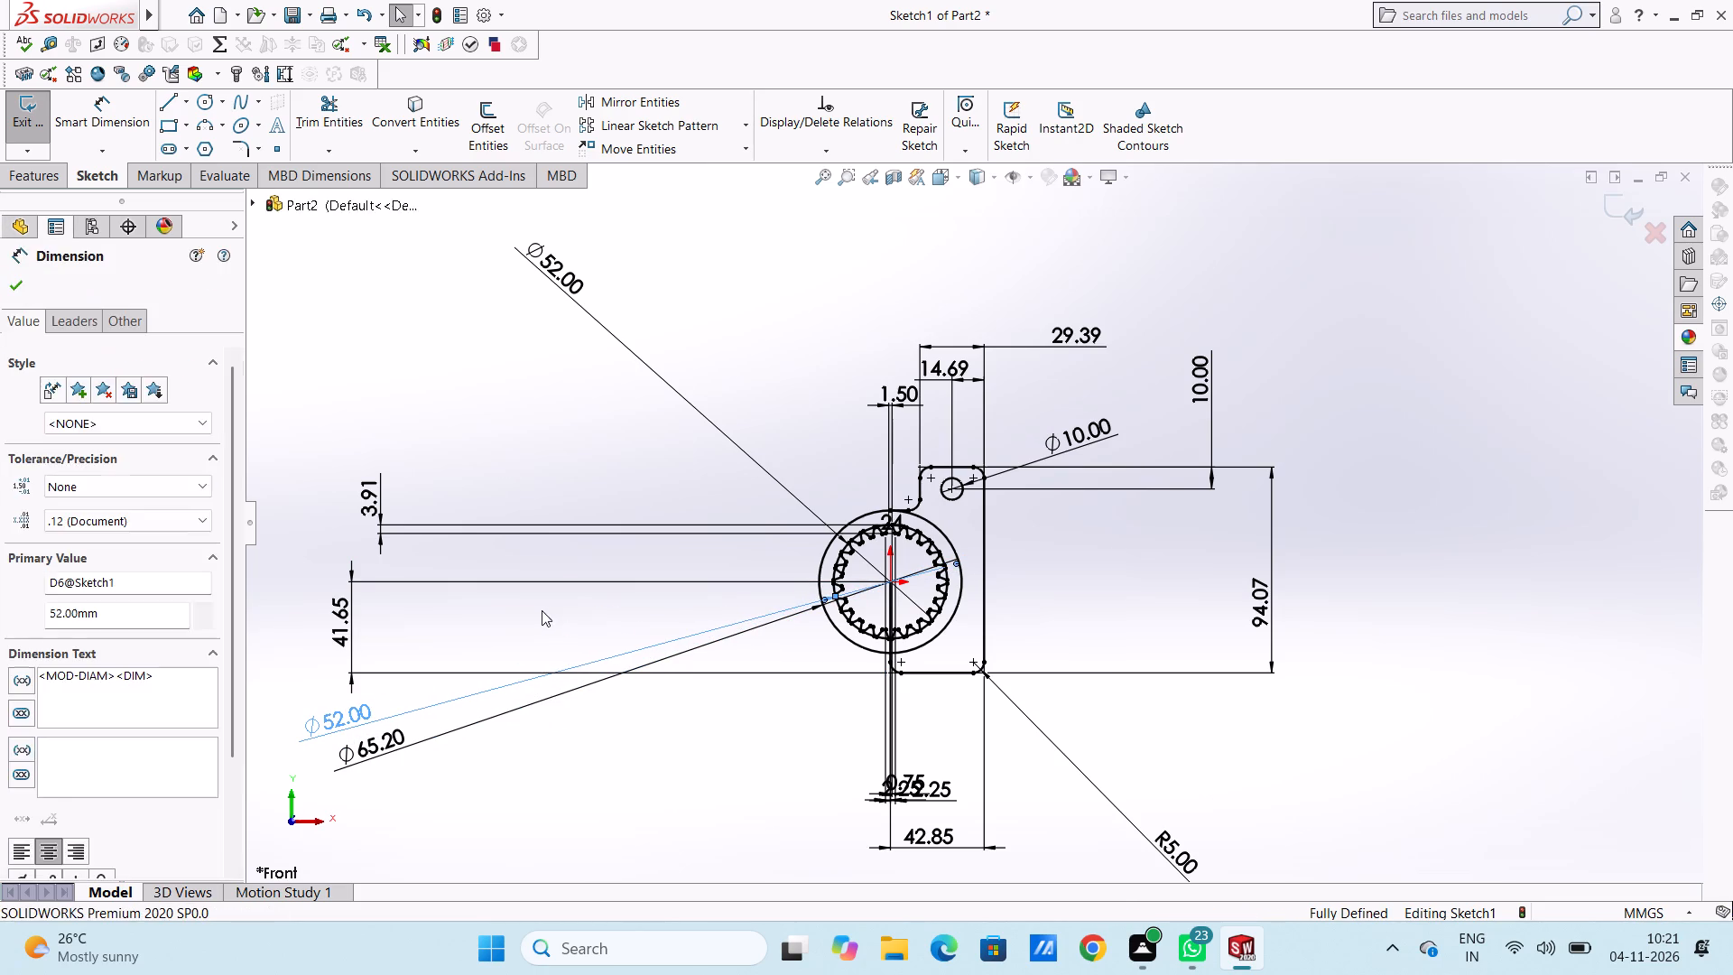
click(575, 599)
Trim the leftover arc between two tooth tips, just above the ring's horizontal centreline on the side away from the outline.
scroll(897, 582, down, 3)
scroll(927, 468, down, 1)
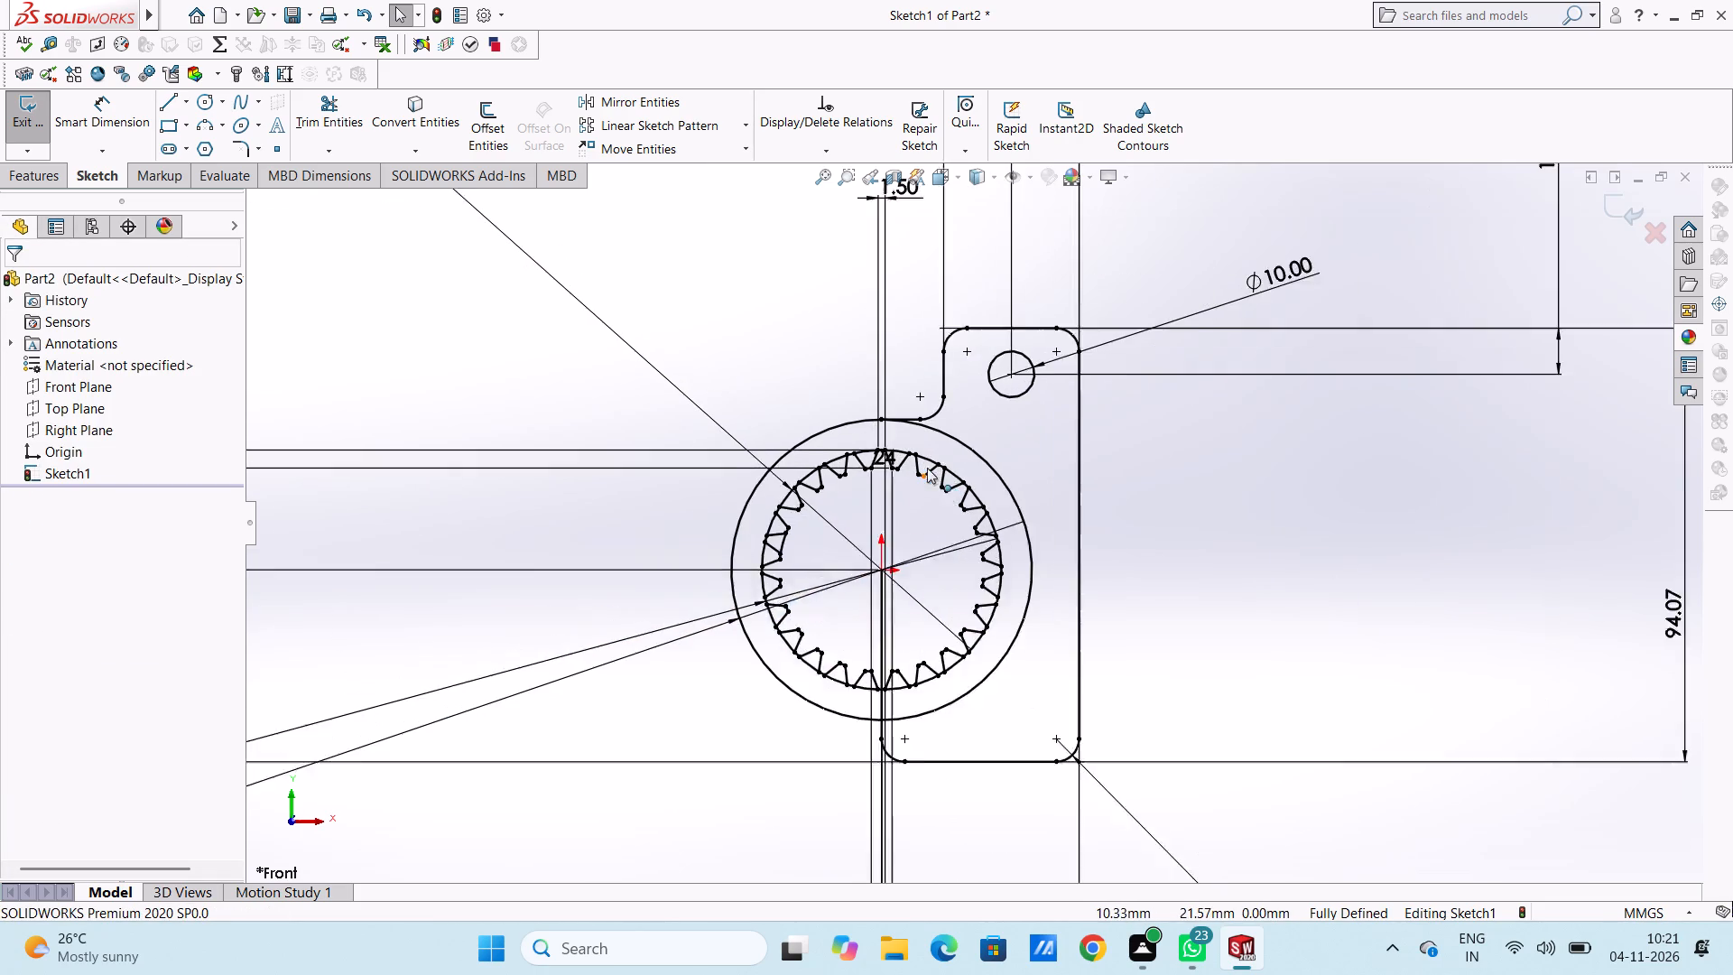
scroll(927, 468, down, 1)
scroll(919, 511, up, 2)
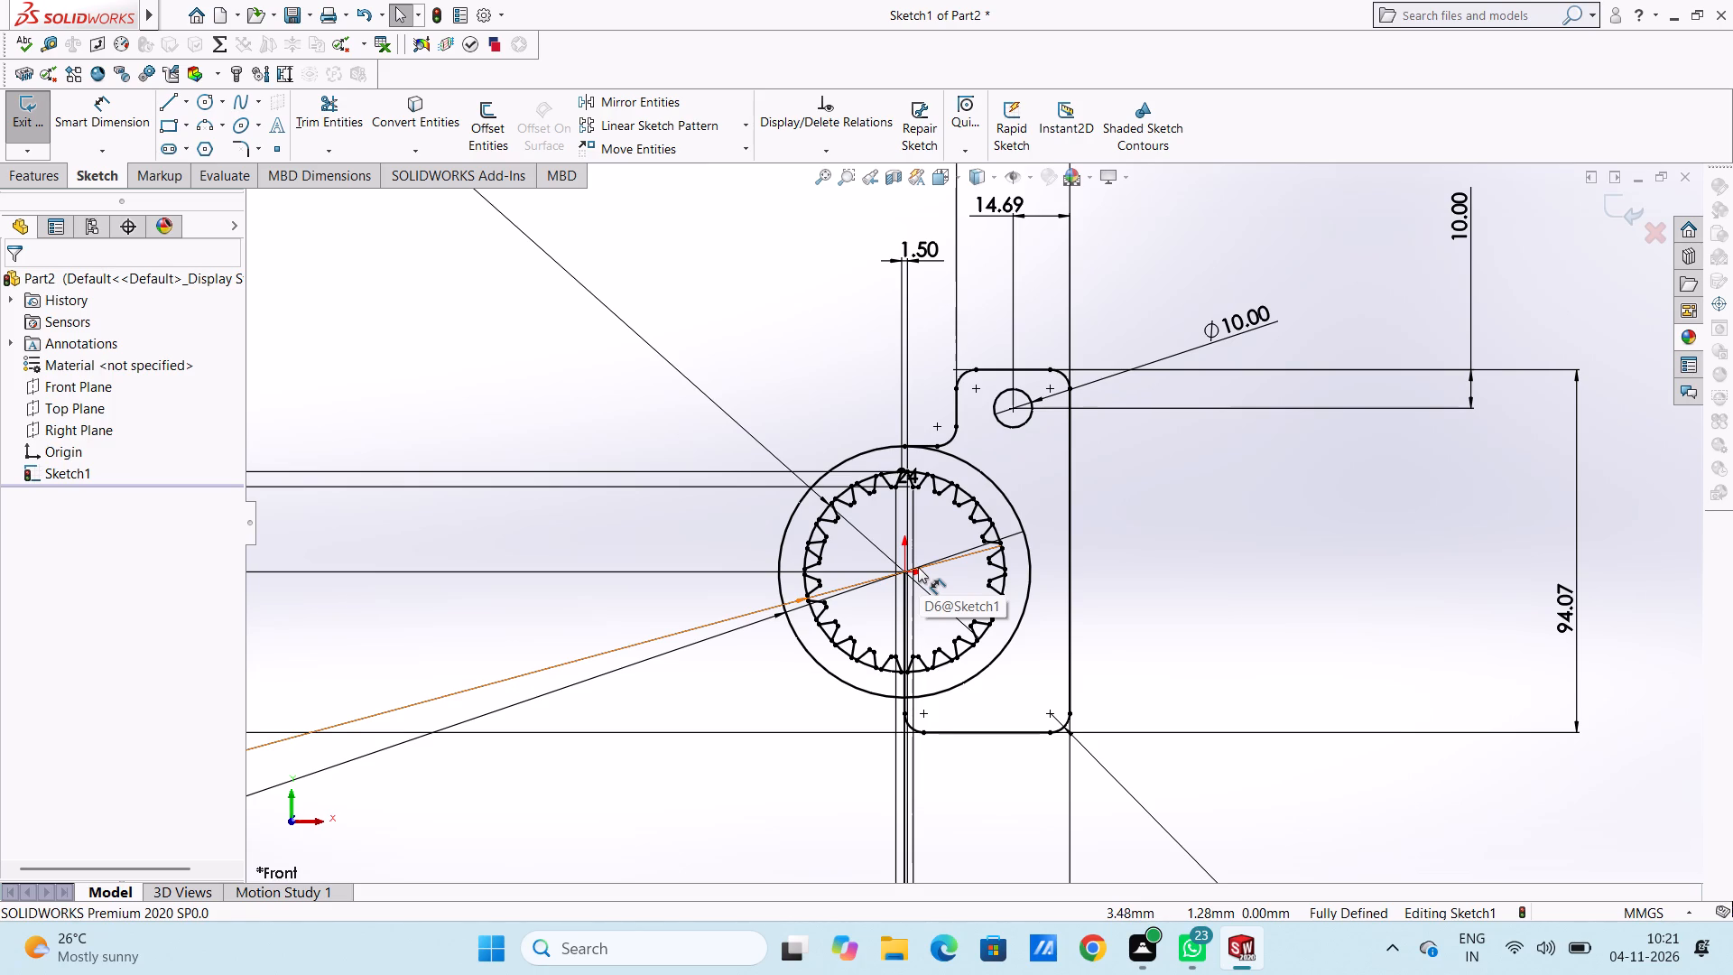
scroll(950, 608, up, 3)
scroll(946, 608, down, 3)
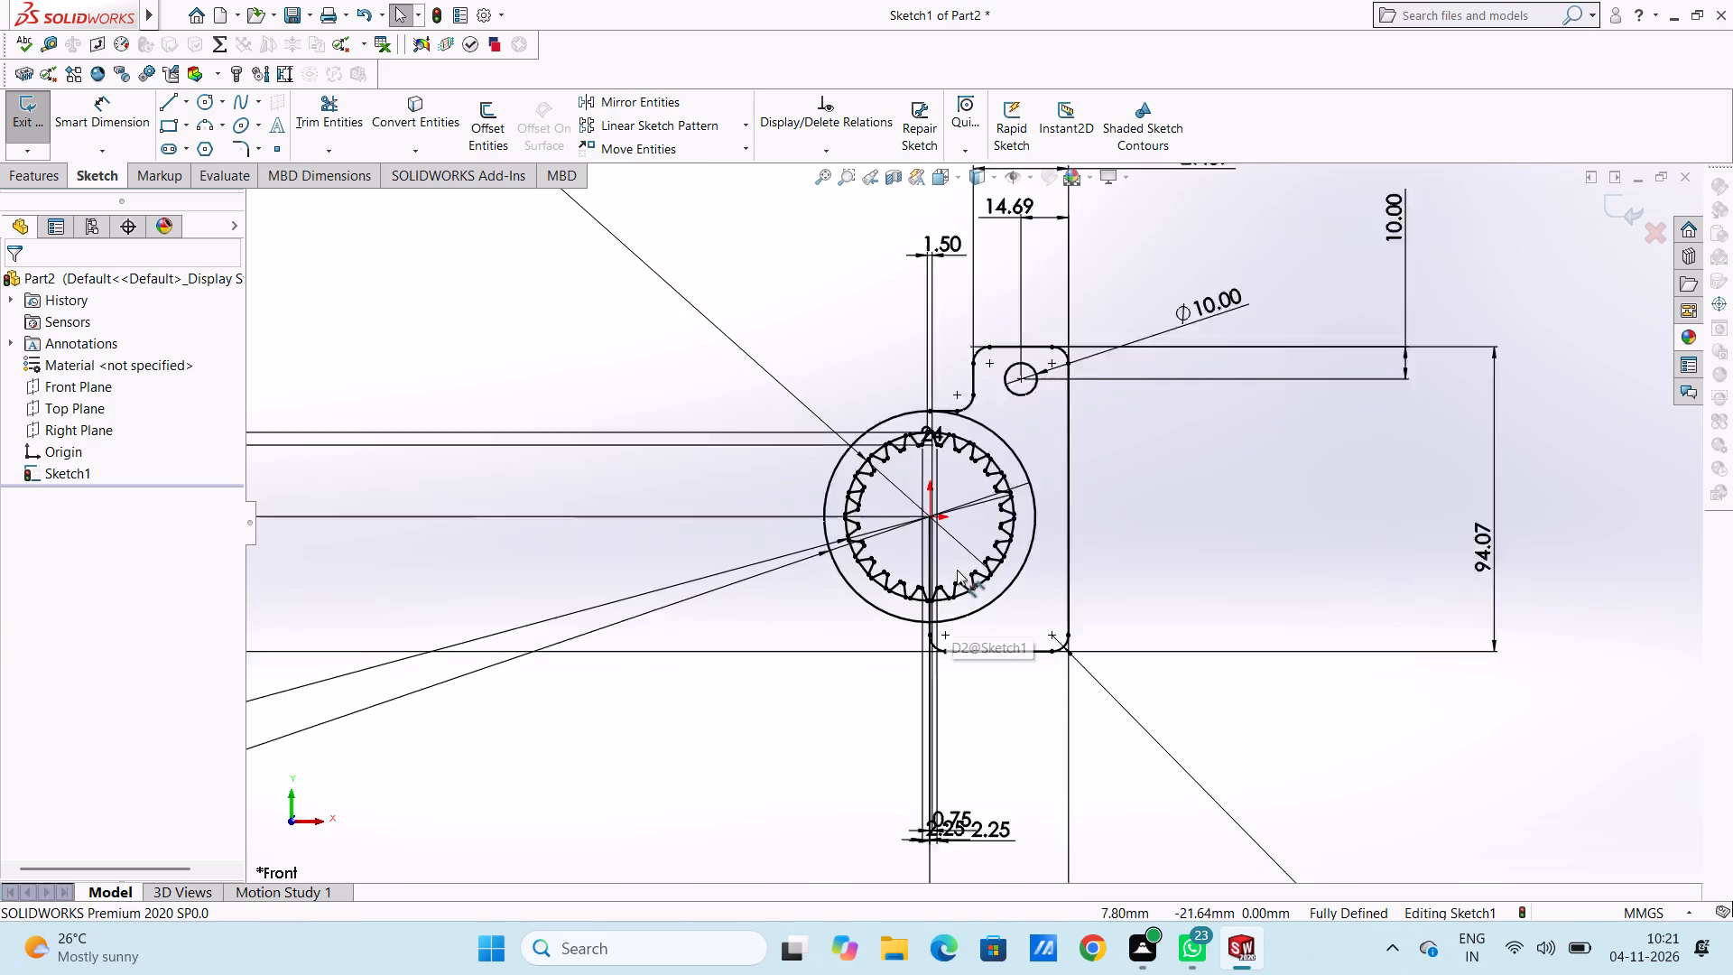
scroll(943, 469, up, 1)
scroll(965, 493, down, 2)
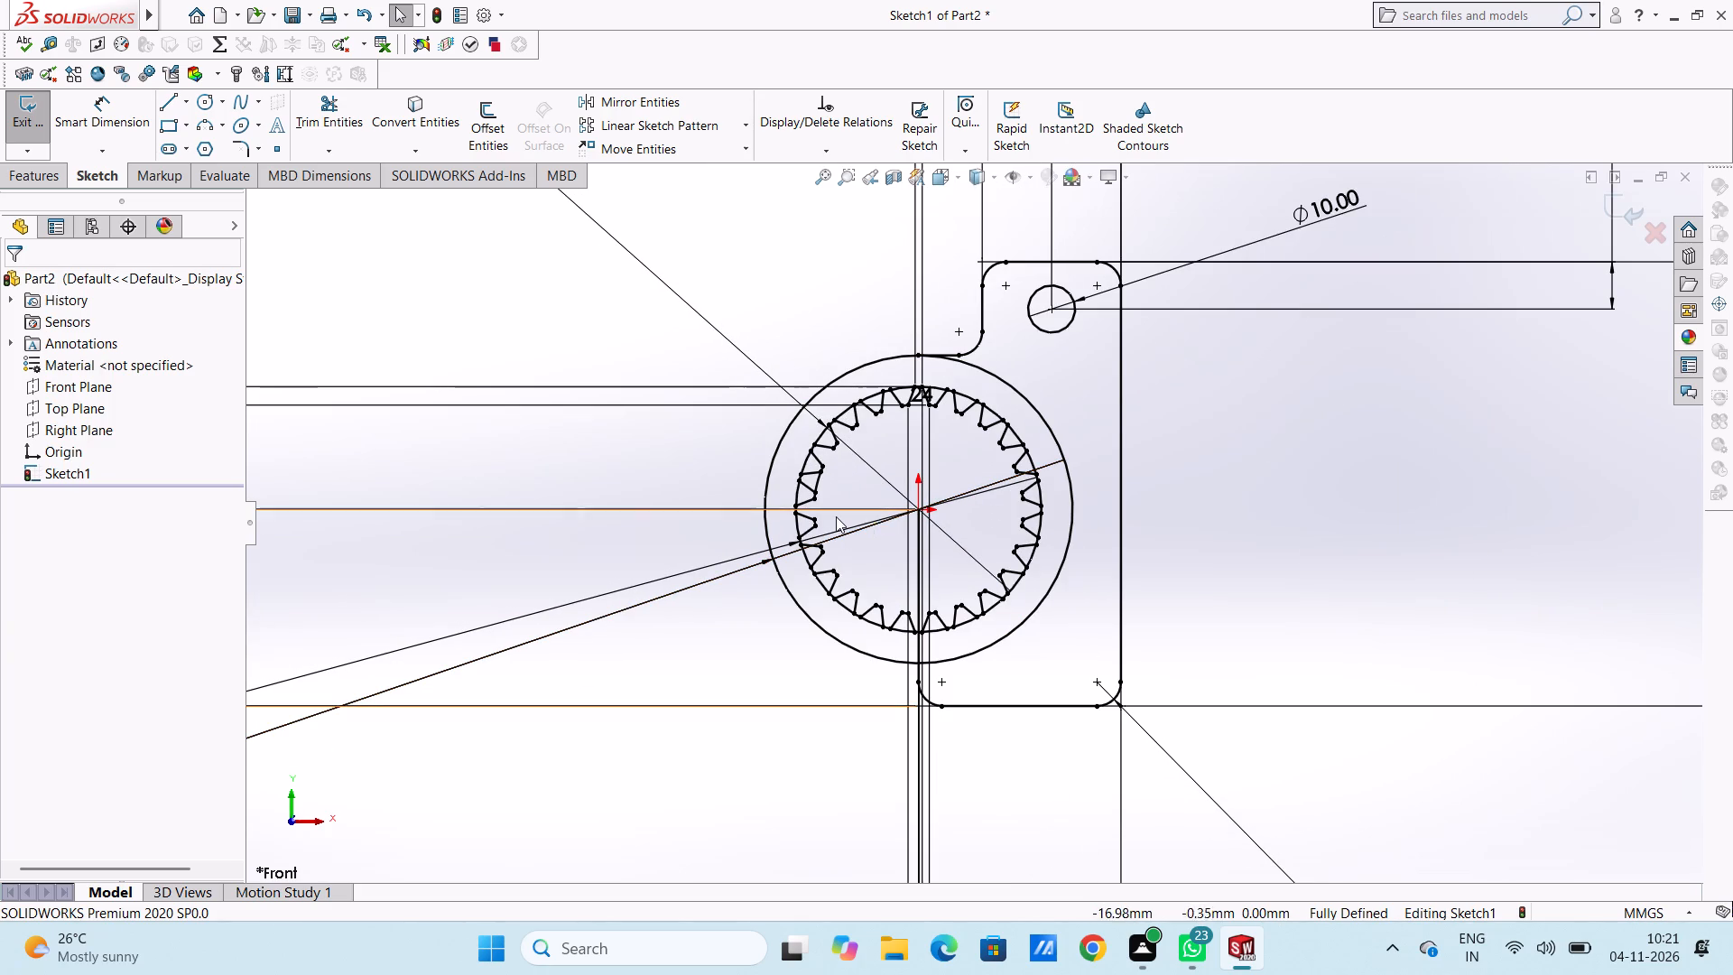
scroll(865, 514, down, 7)
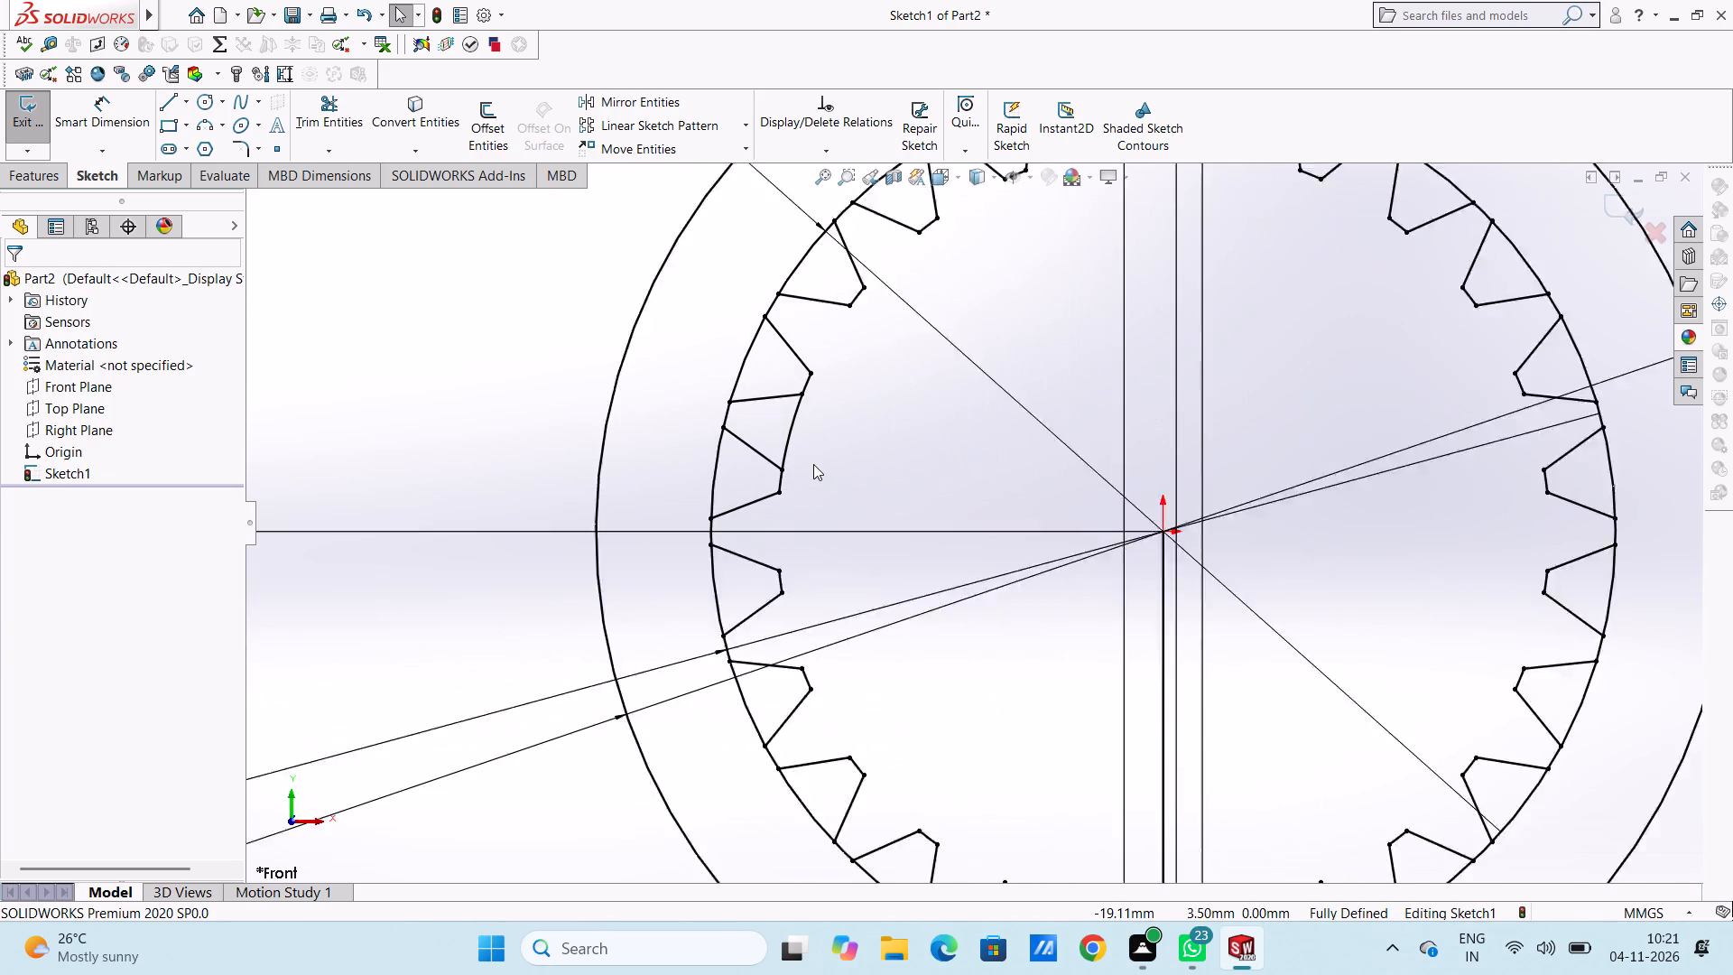
scroll(813, 464, down, 1)
click(321, 111)
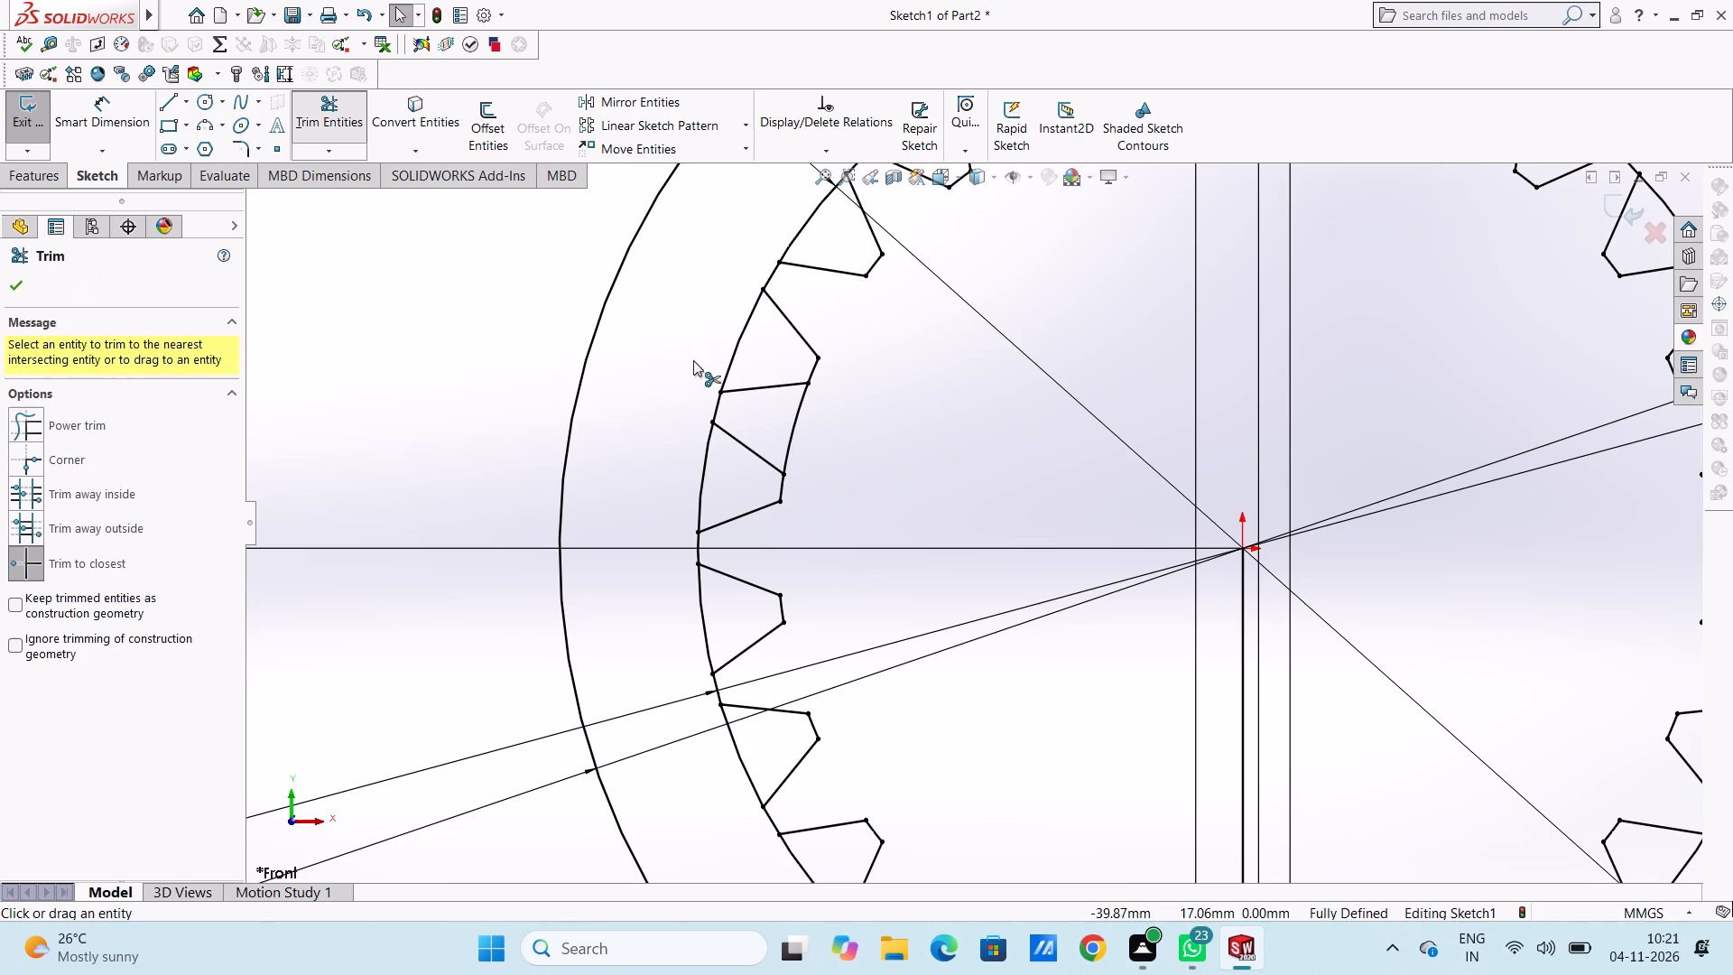
click(792, 422)
scroll(892, 441, up, 4)
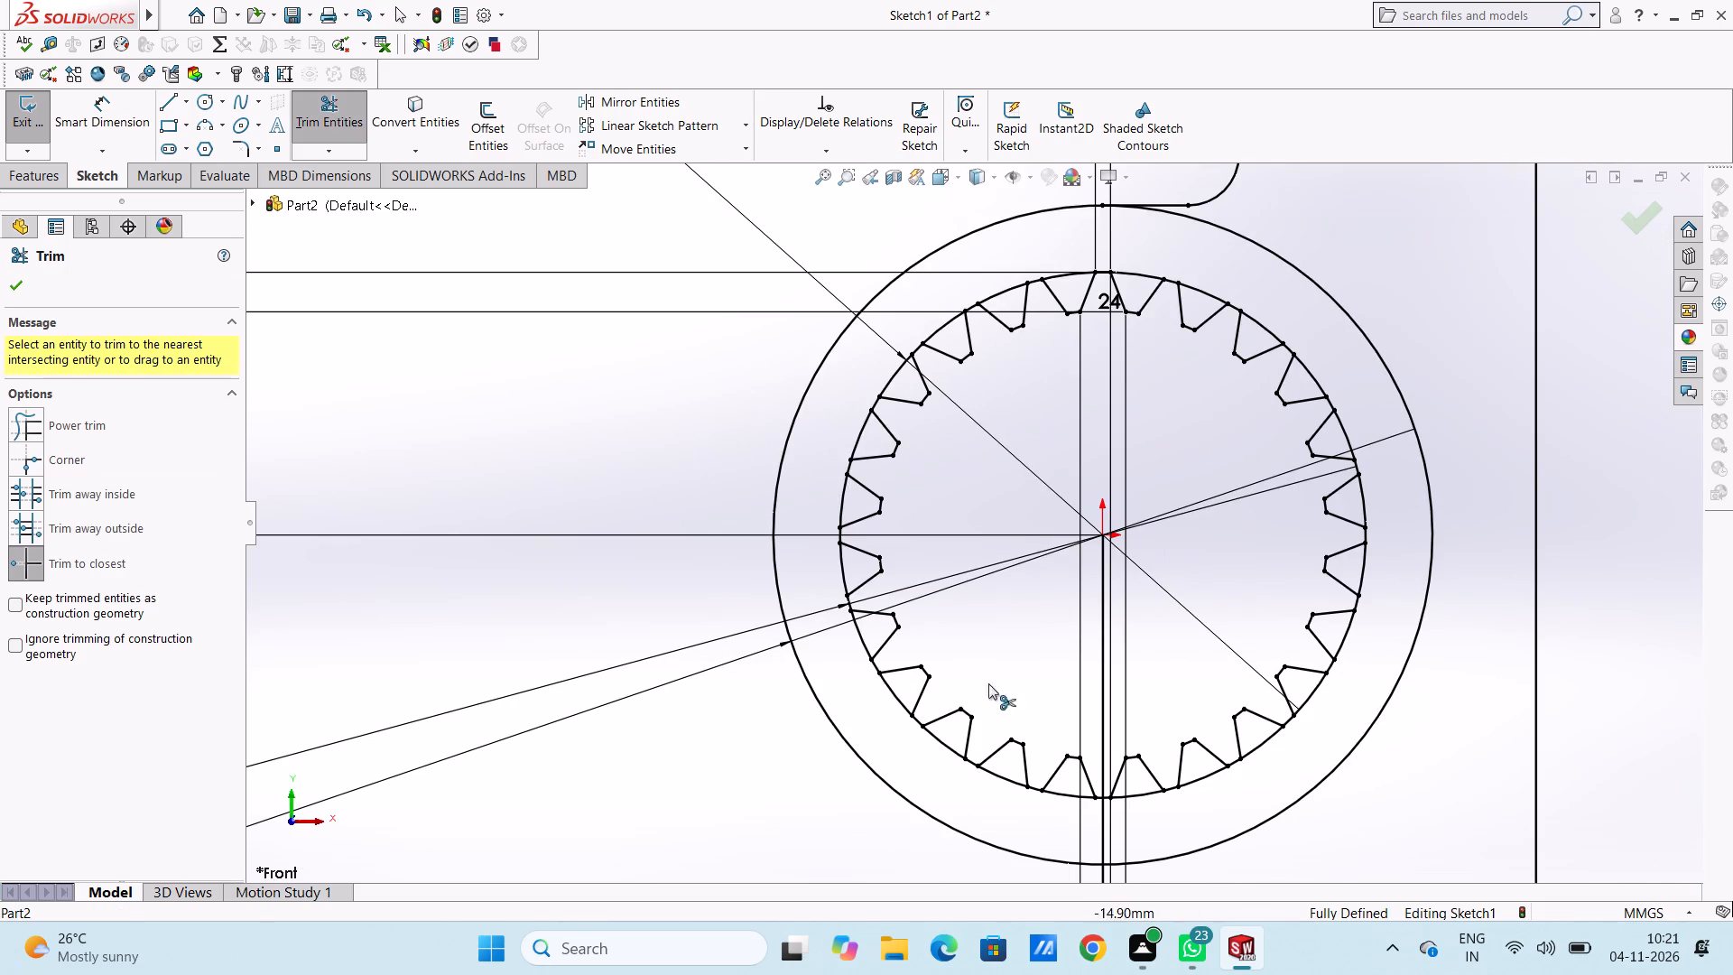
triple_click(1096, 309)
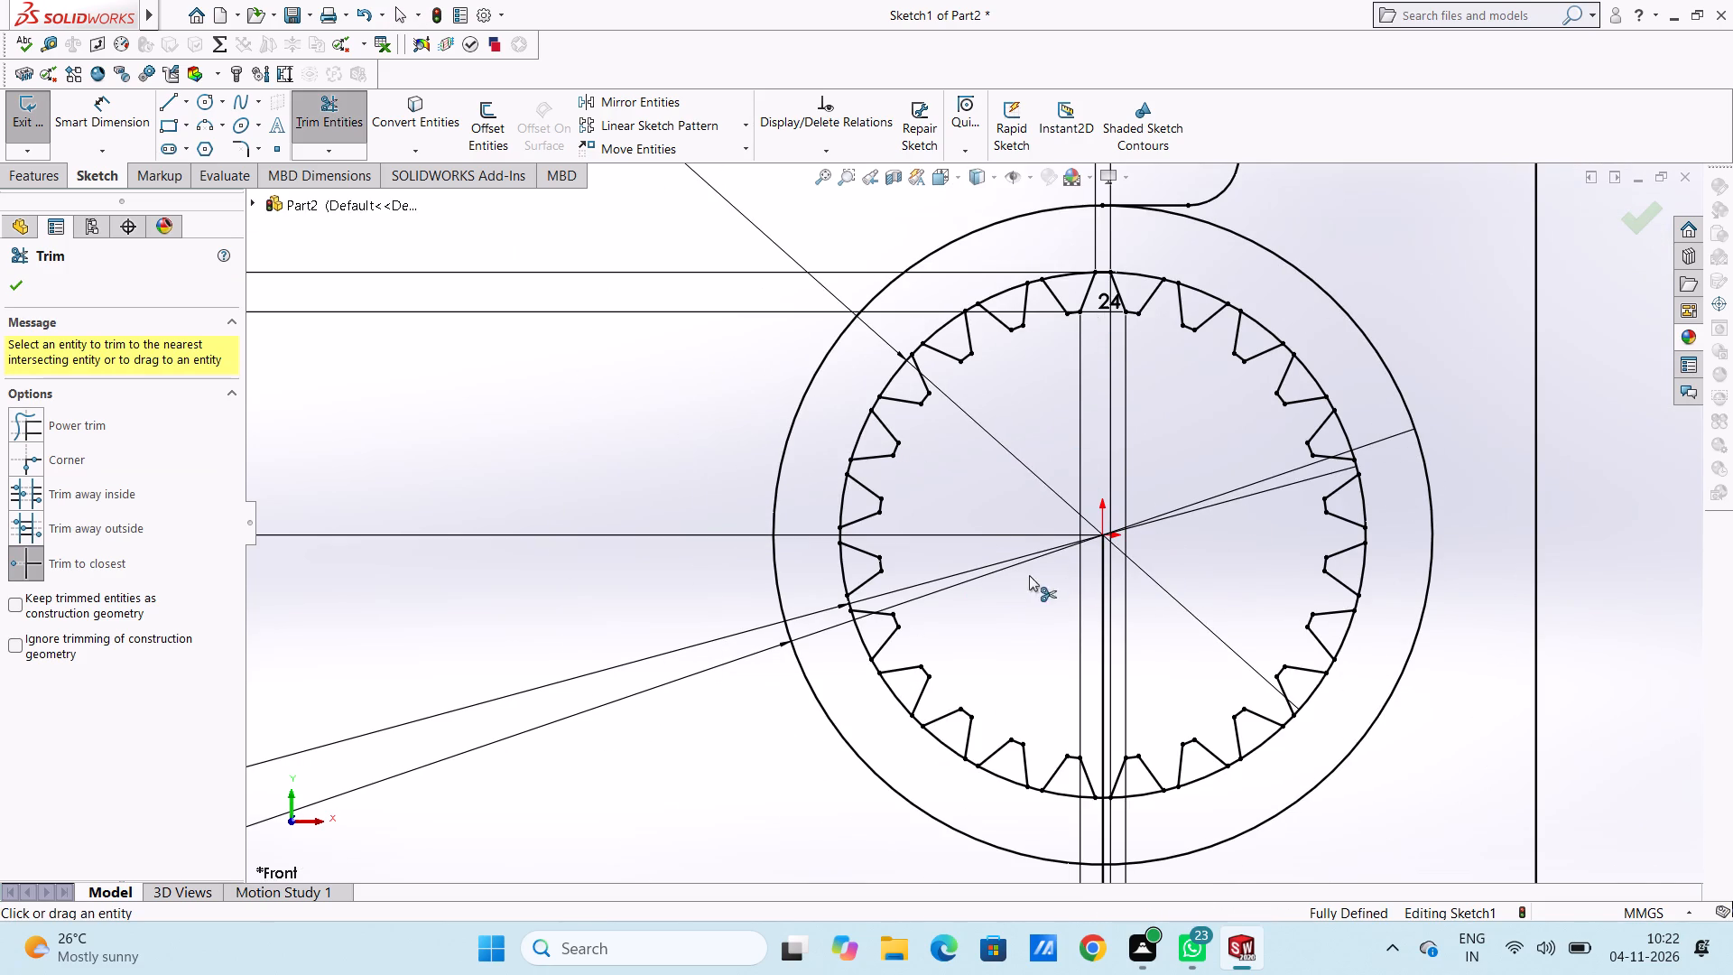
click(17, 283)
click(622, 395)
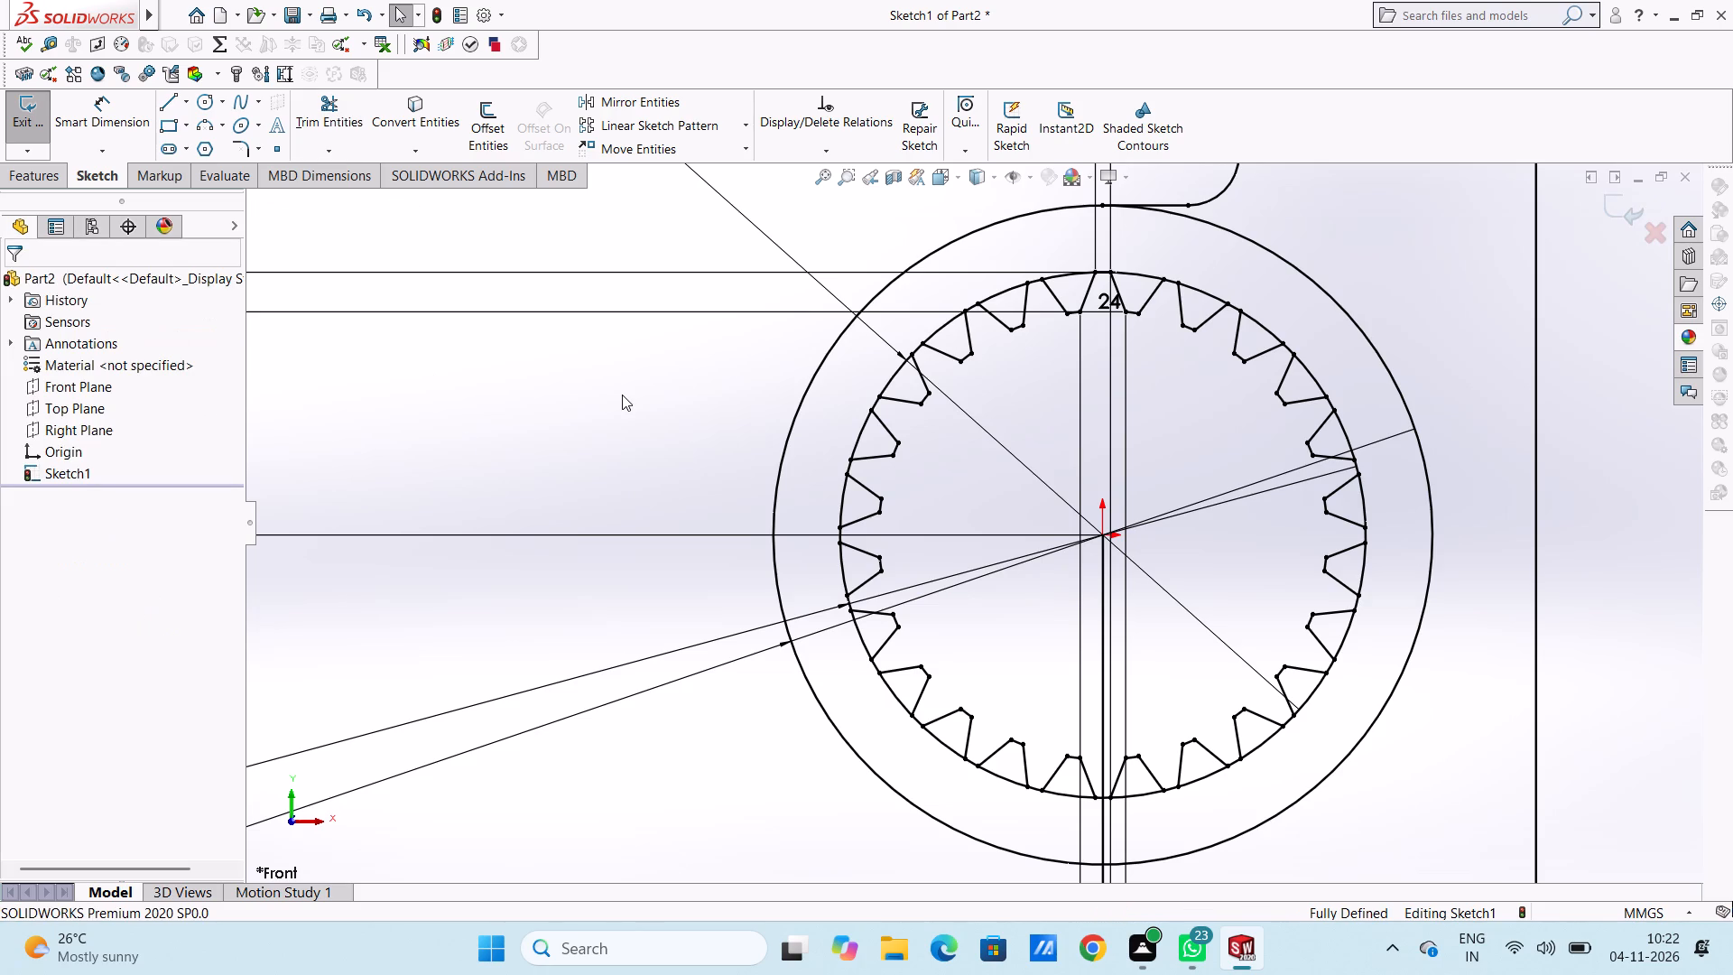
Draw a 4 mm radius circle centred on the ring's outer circle, slightly above its horizontal centreline, opposite the stepped outline.
scroll(1018, 513, up, 2)
scroll(1193, 489, down, 1)
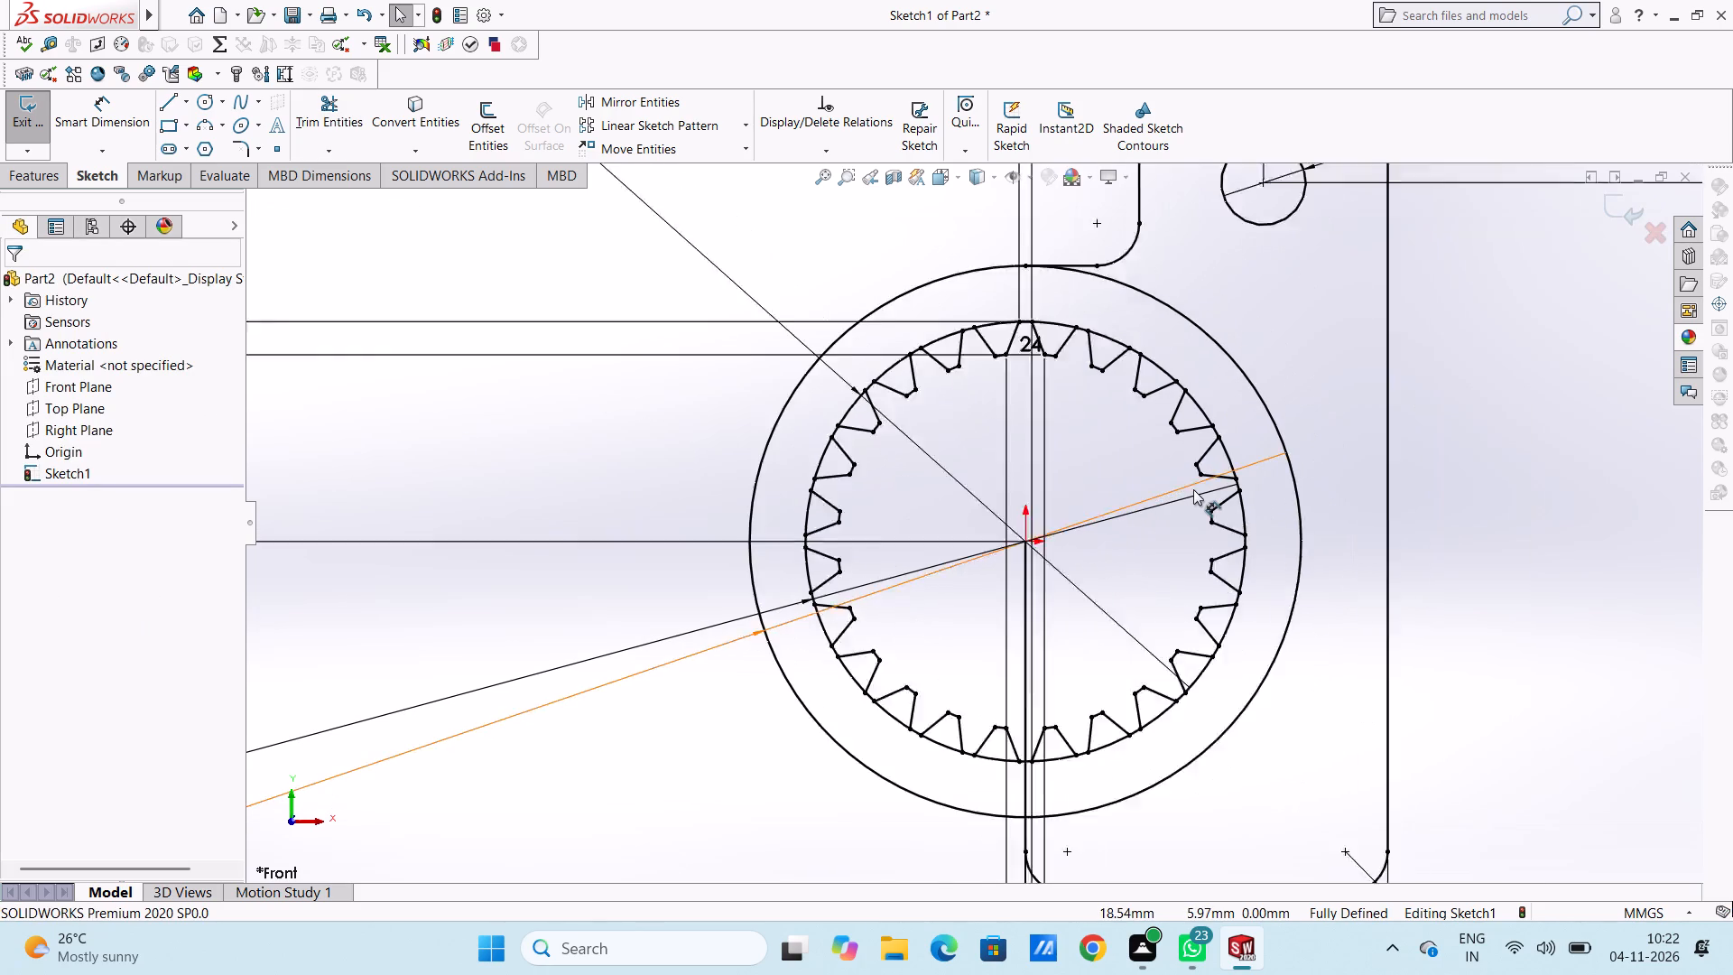
scroll(1193, 489, down, 1)
scroll(1193, 489, up, 4)
scroll(1045, 545, down, 1)
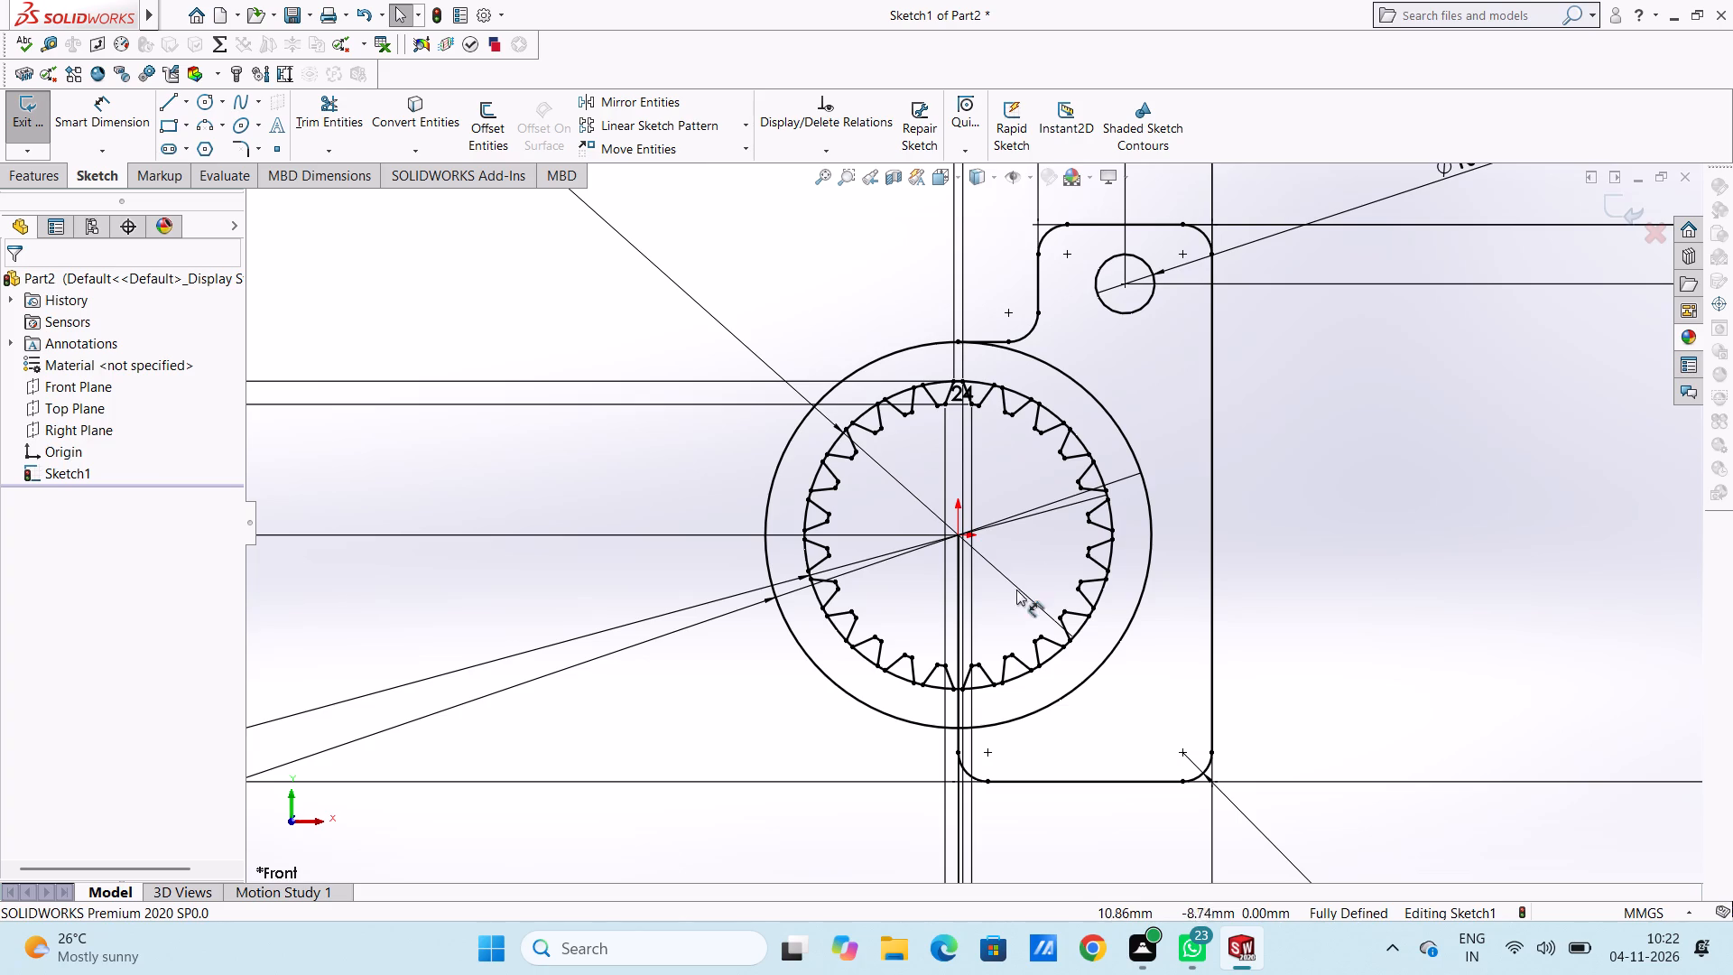
scroll(957, 569, down, 4)
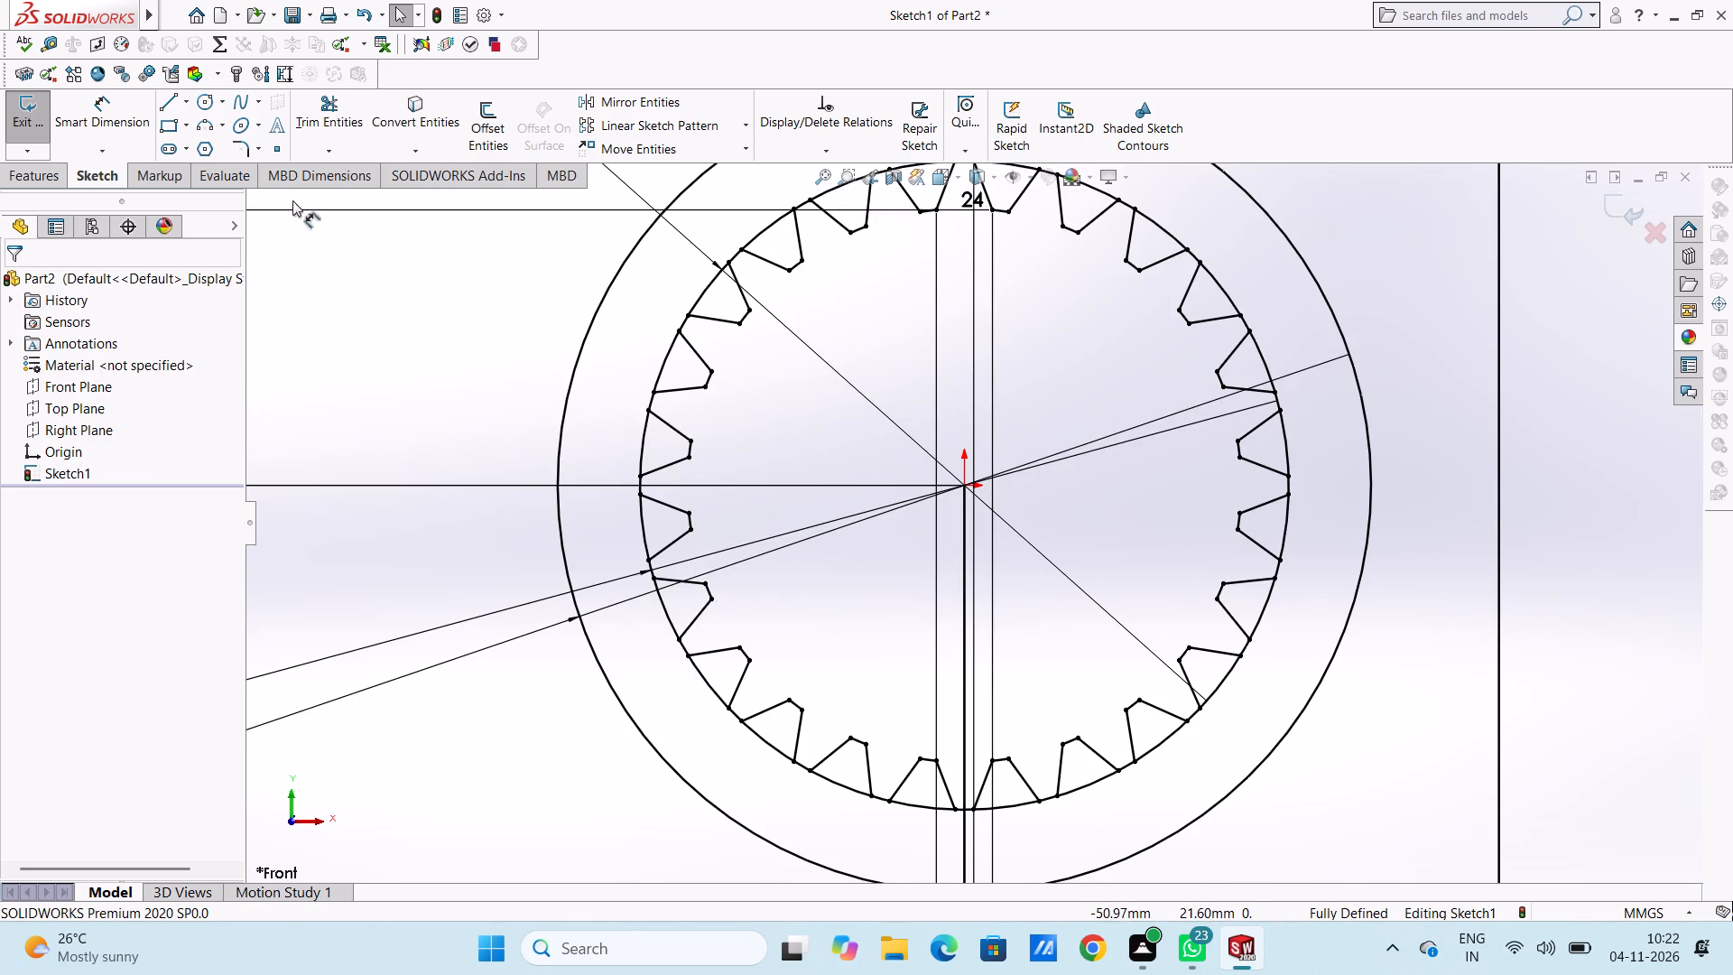
click(197, 99)
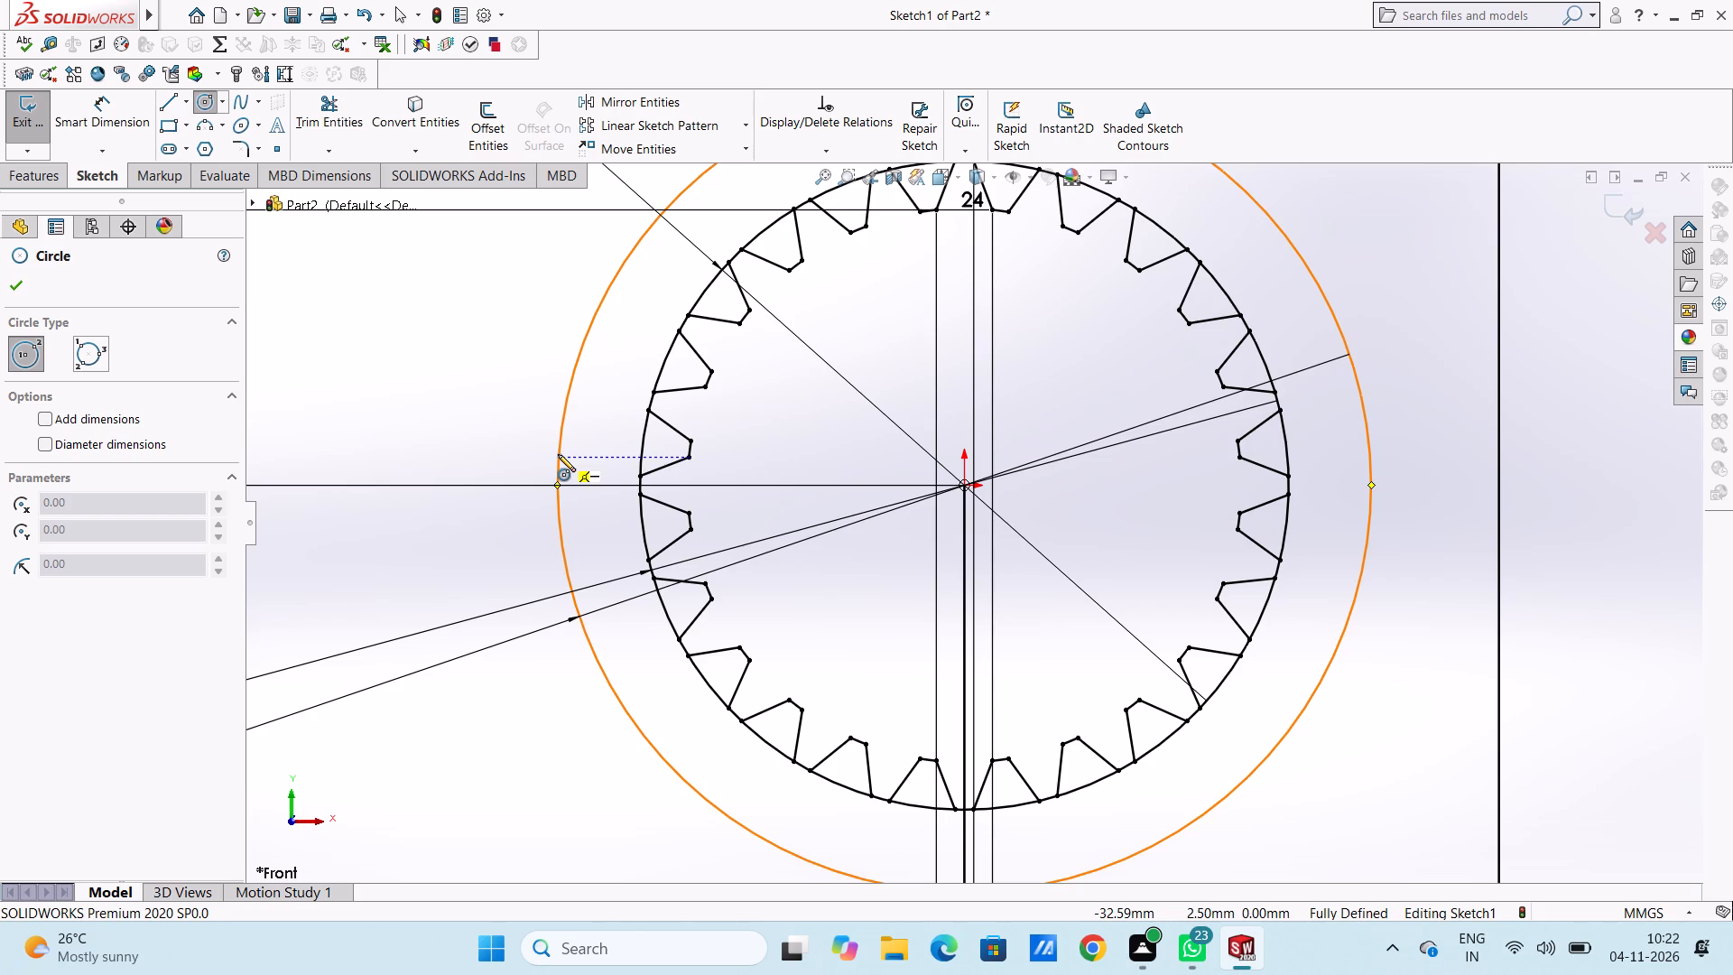
click(558, 454)
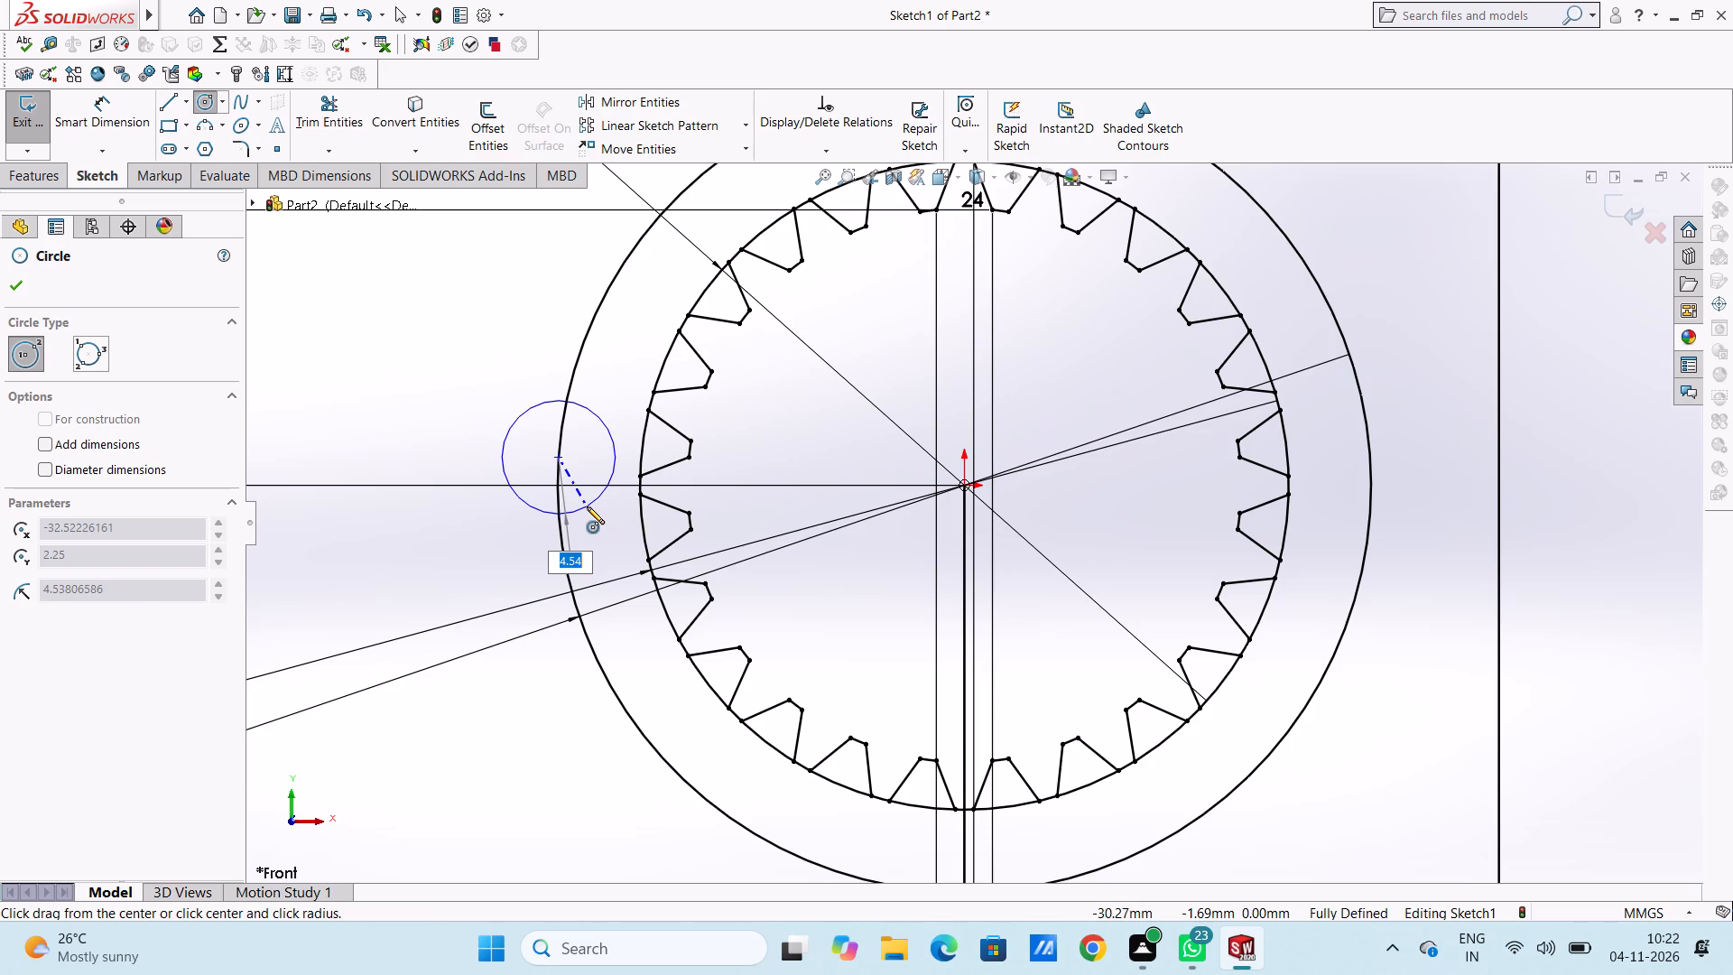
key(4)
key(Return)
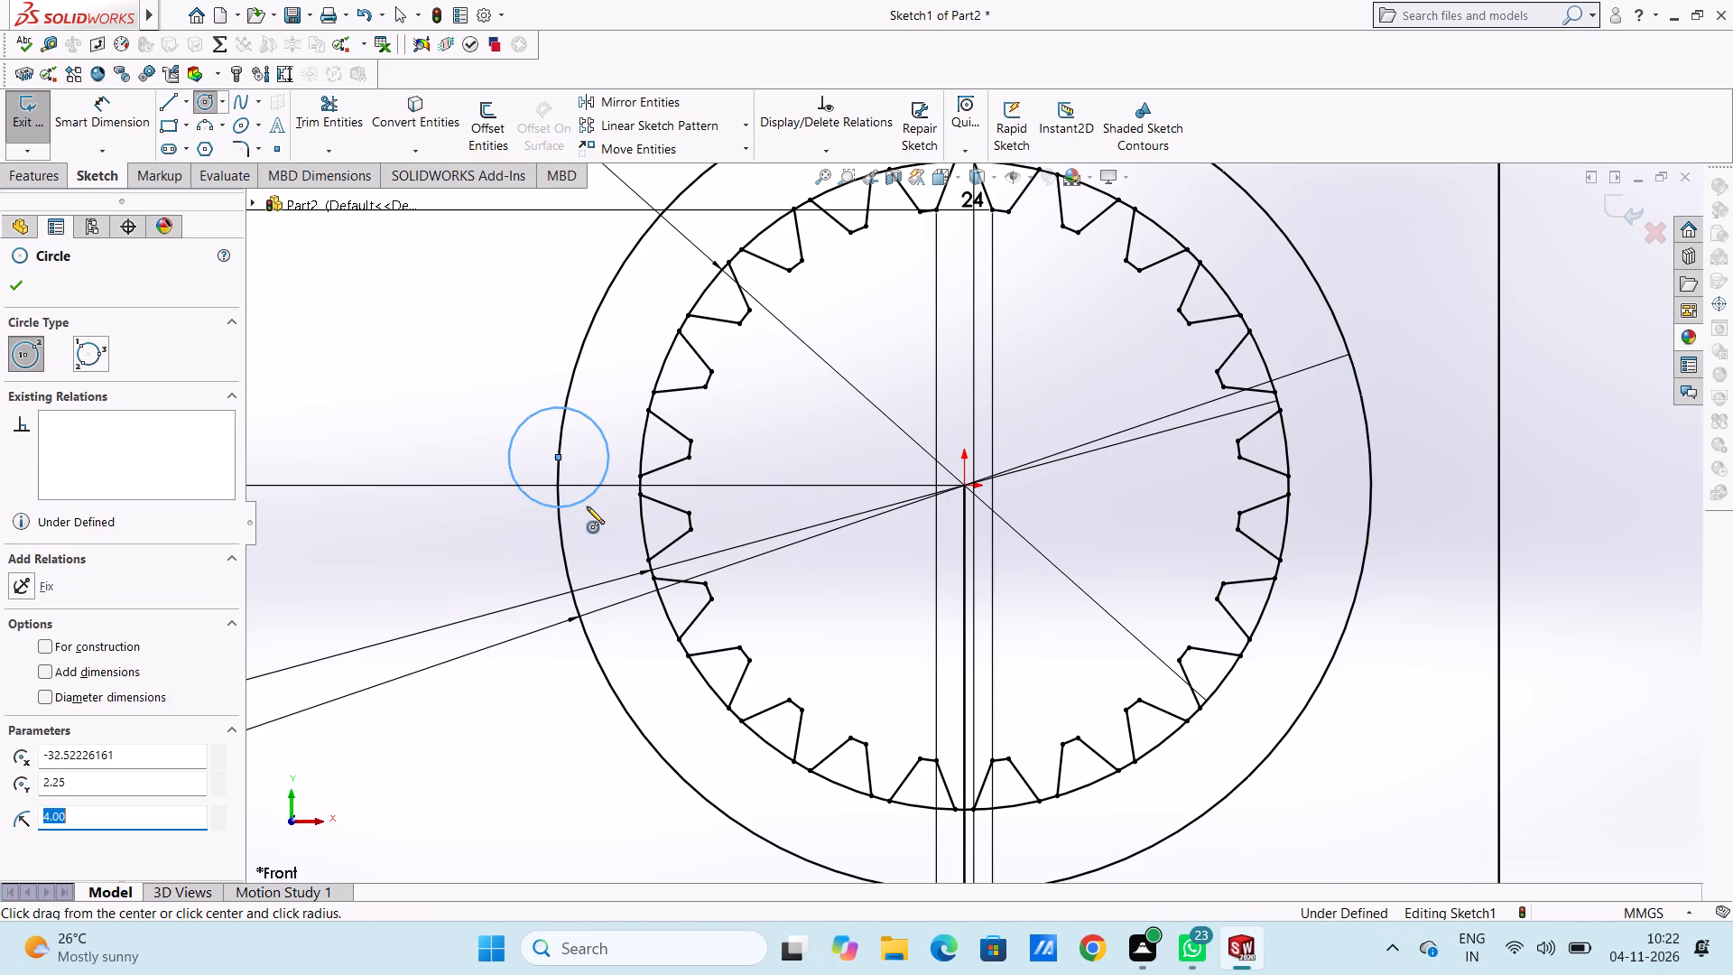
Draw a second 4 mm radius circle centred on the ring's outer circle above the first, at about X -27.3, Y 17.8 mm.
scroll(587, 506, up, 2)
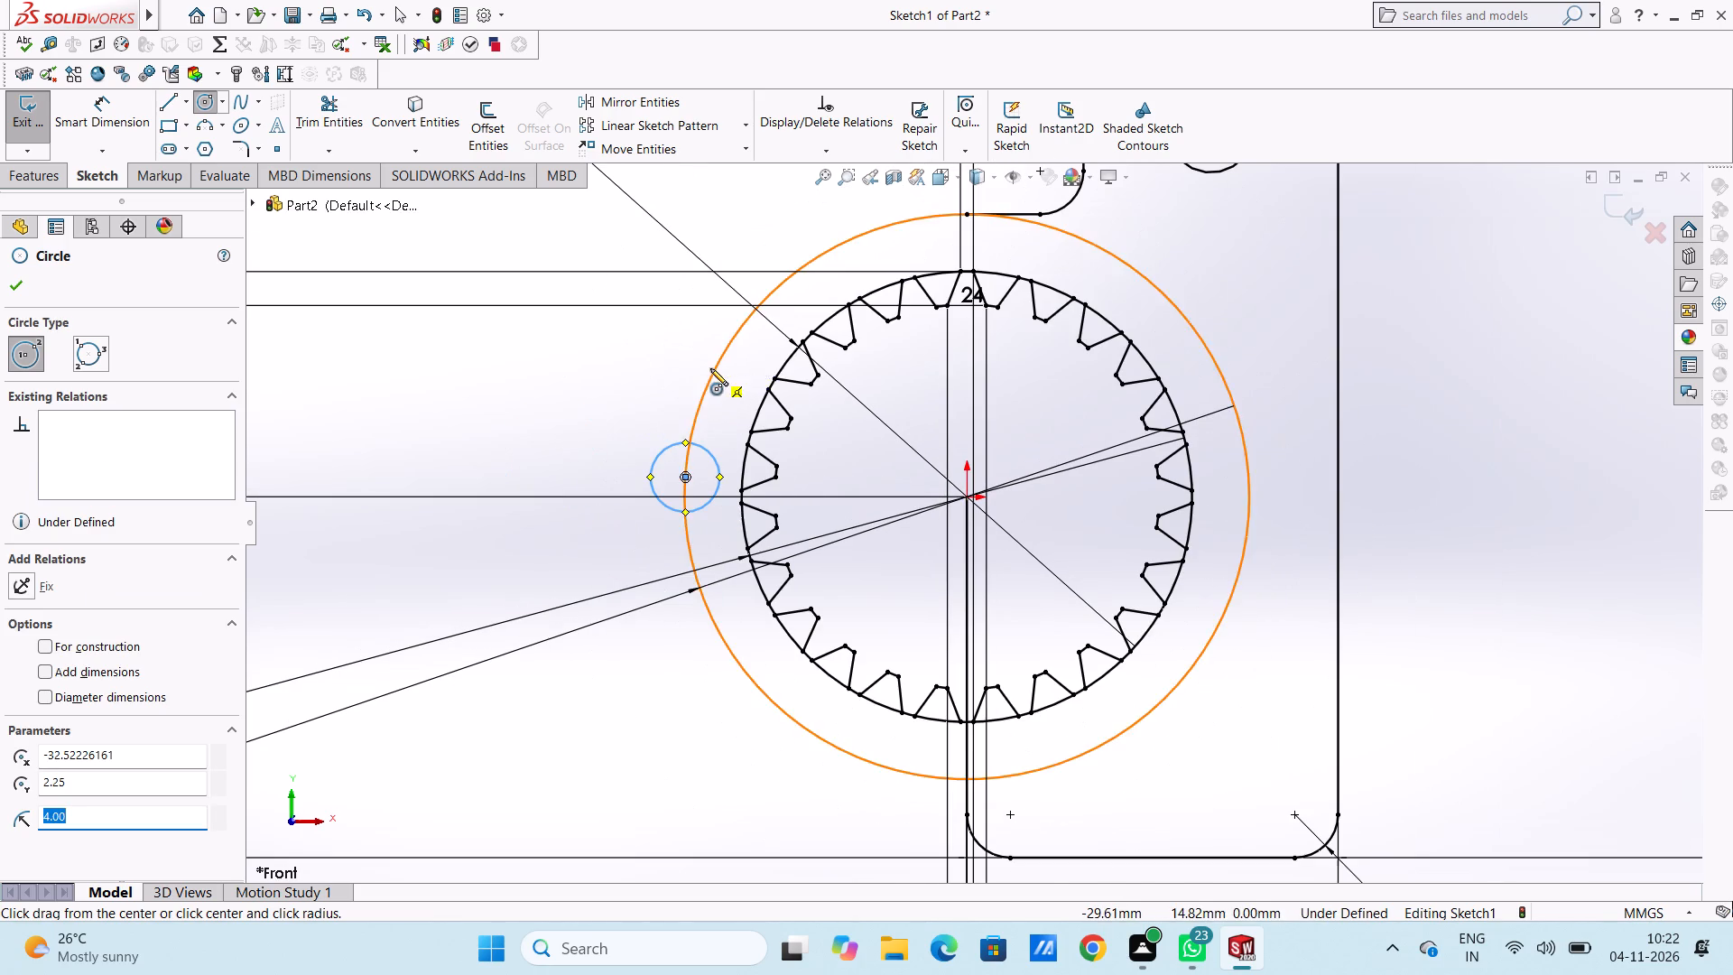
scroll(710, 368, down, 2)
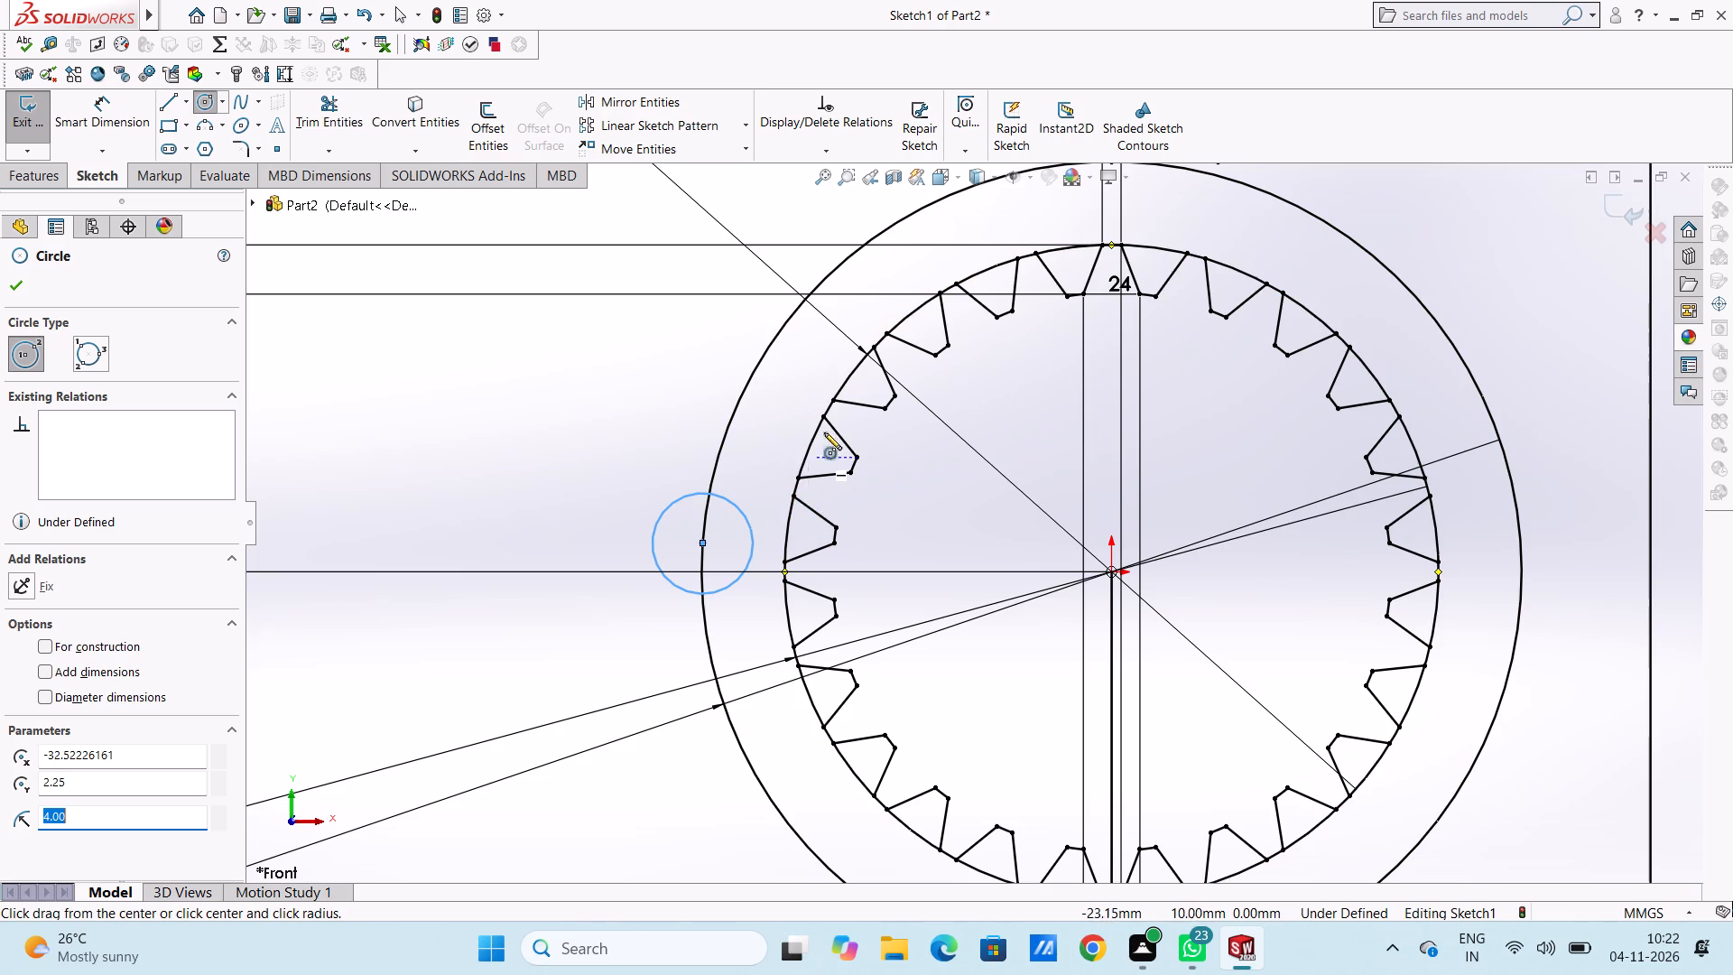
click(765, 343)
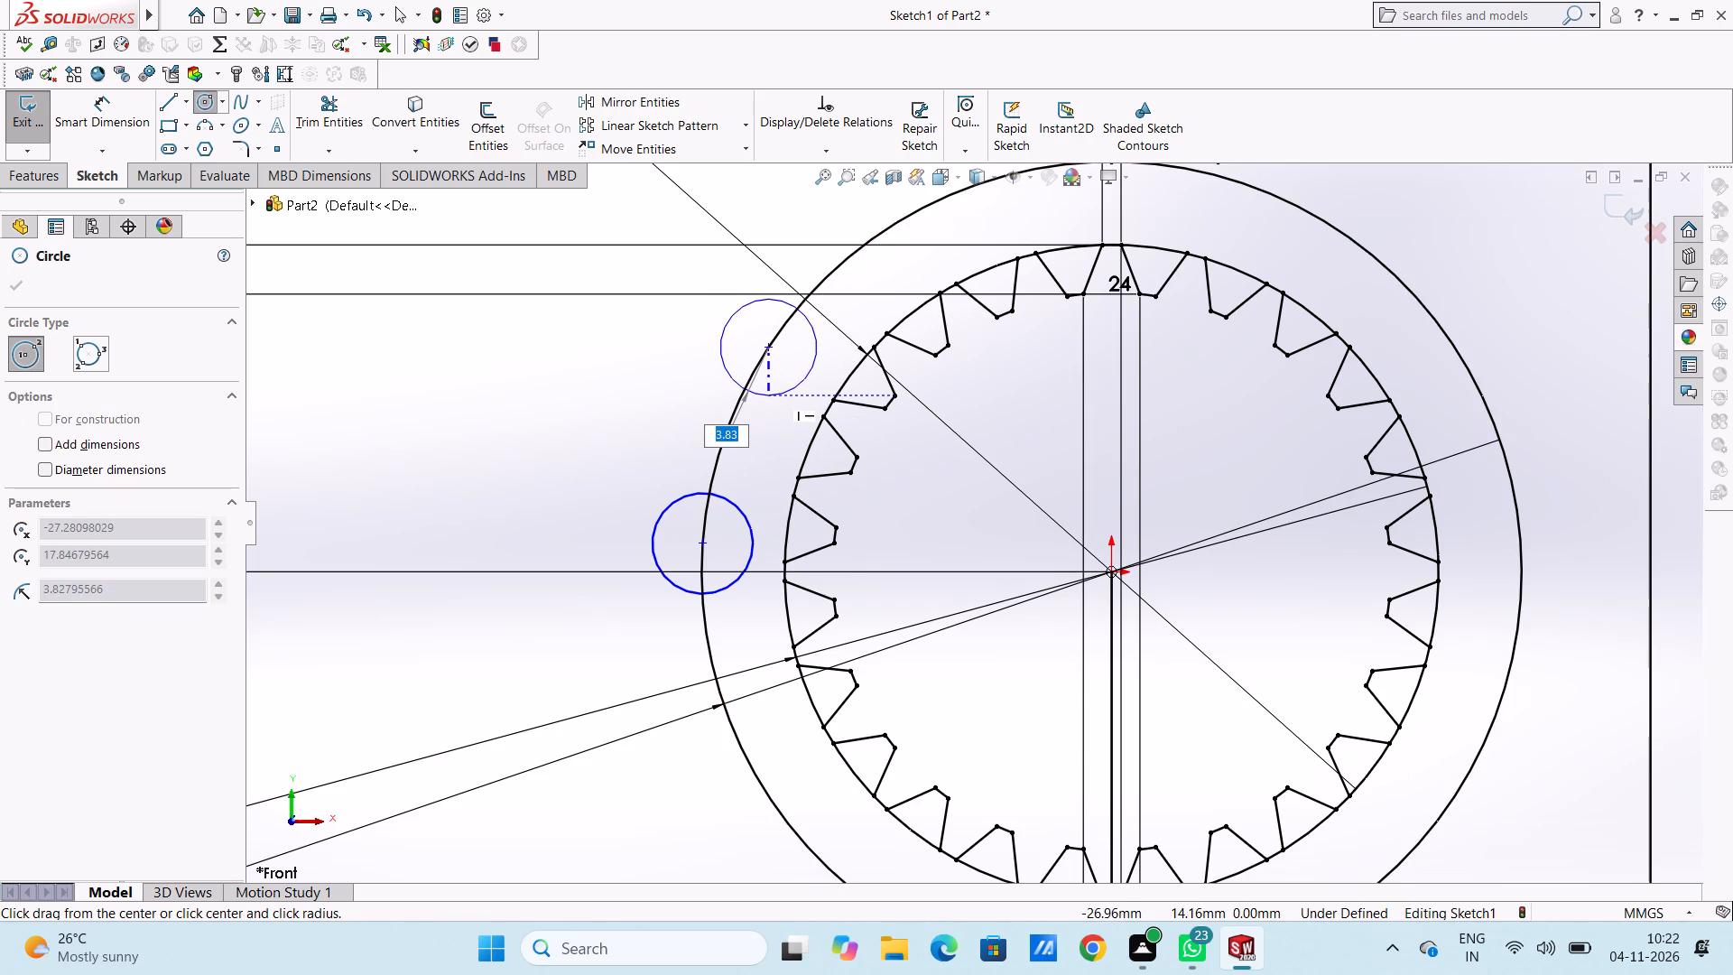
key(4)
key(Return)
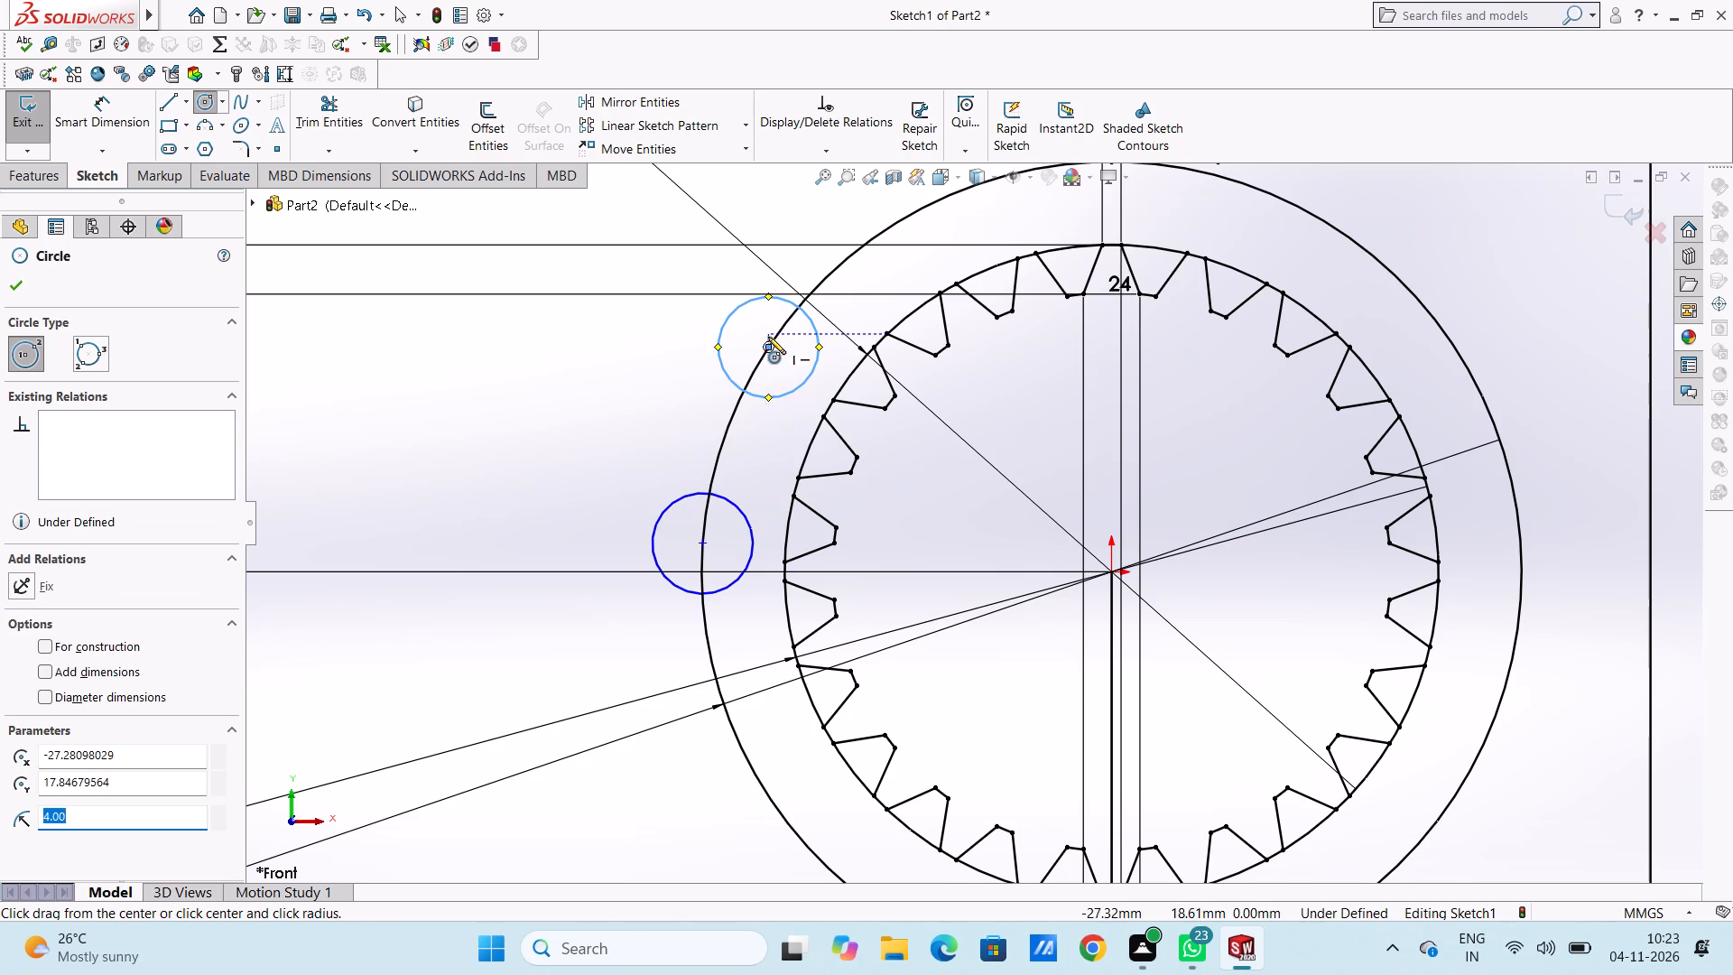
scroll(768, 337, up, 1)
scroll(804, 387, down, 5)
scroll(980, 413, down, 4)
scroll(881, 441, down, 3)
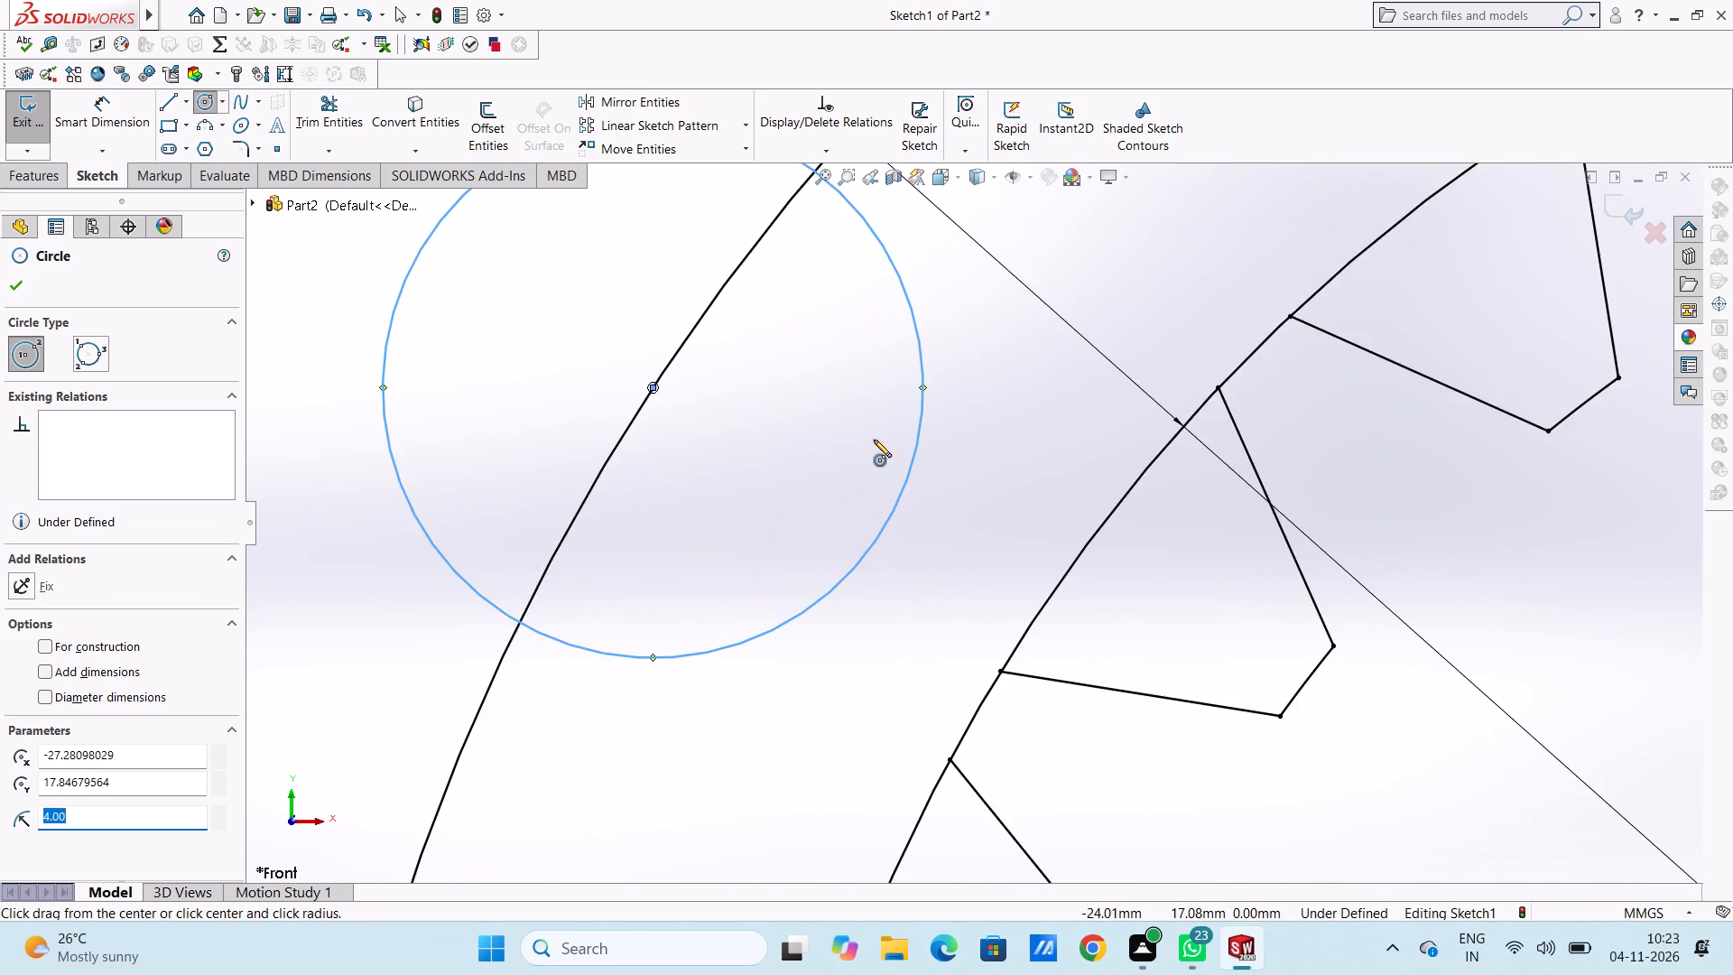
scroll(874, 440, up, 17)
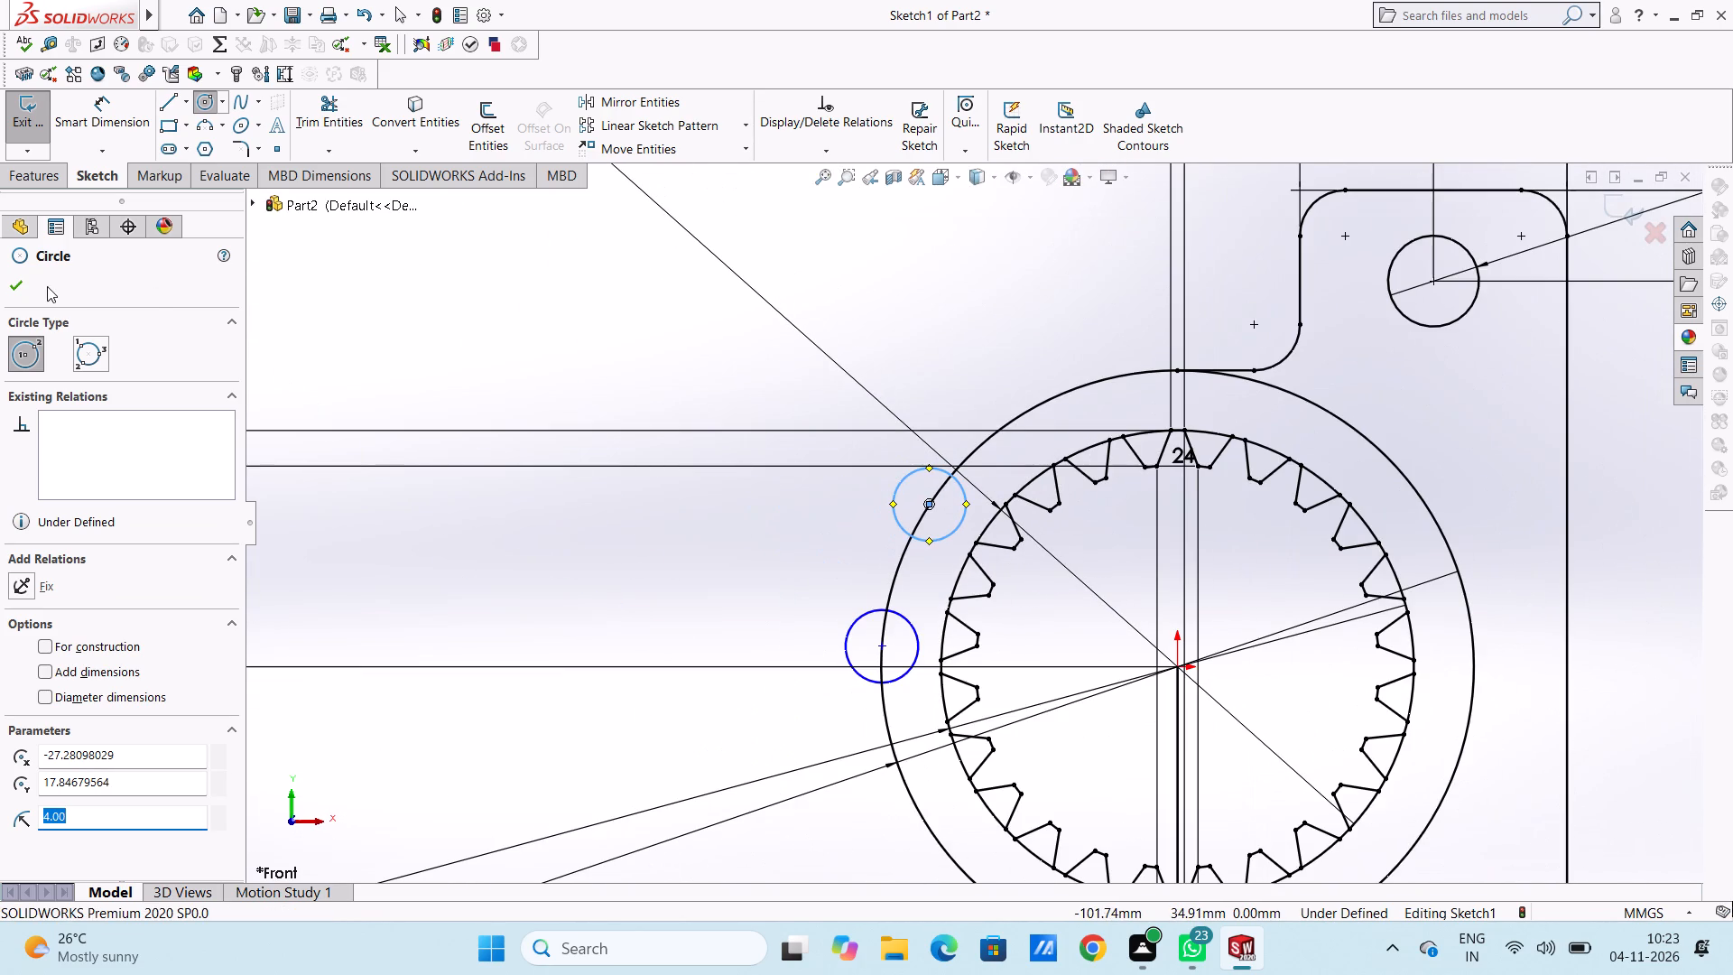
click(21, 288)
click(449, 346)
scroll(1118, 555, up, 3)
scroll(1112, 669, down, 2)
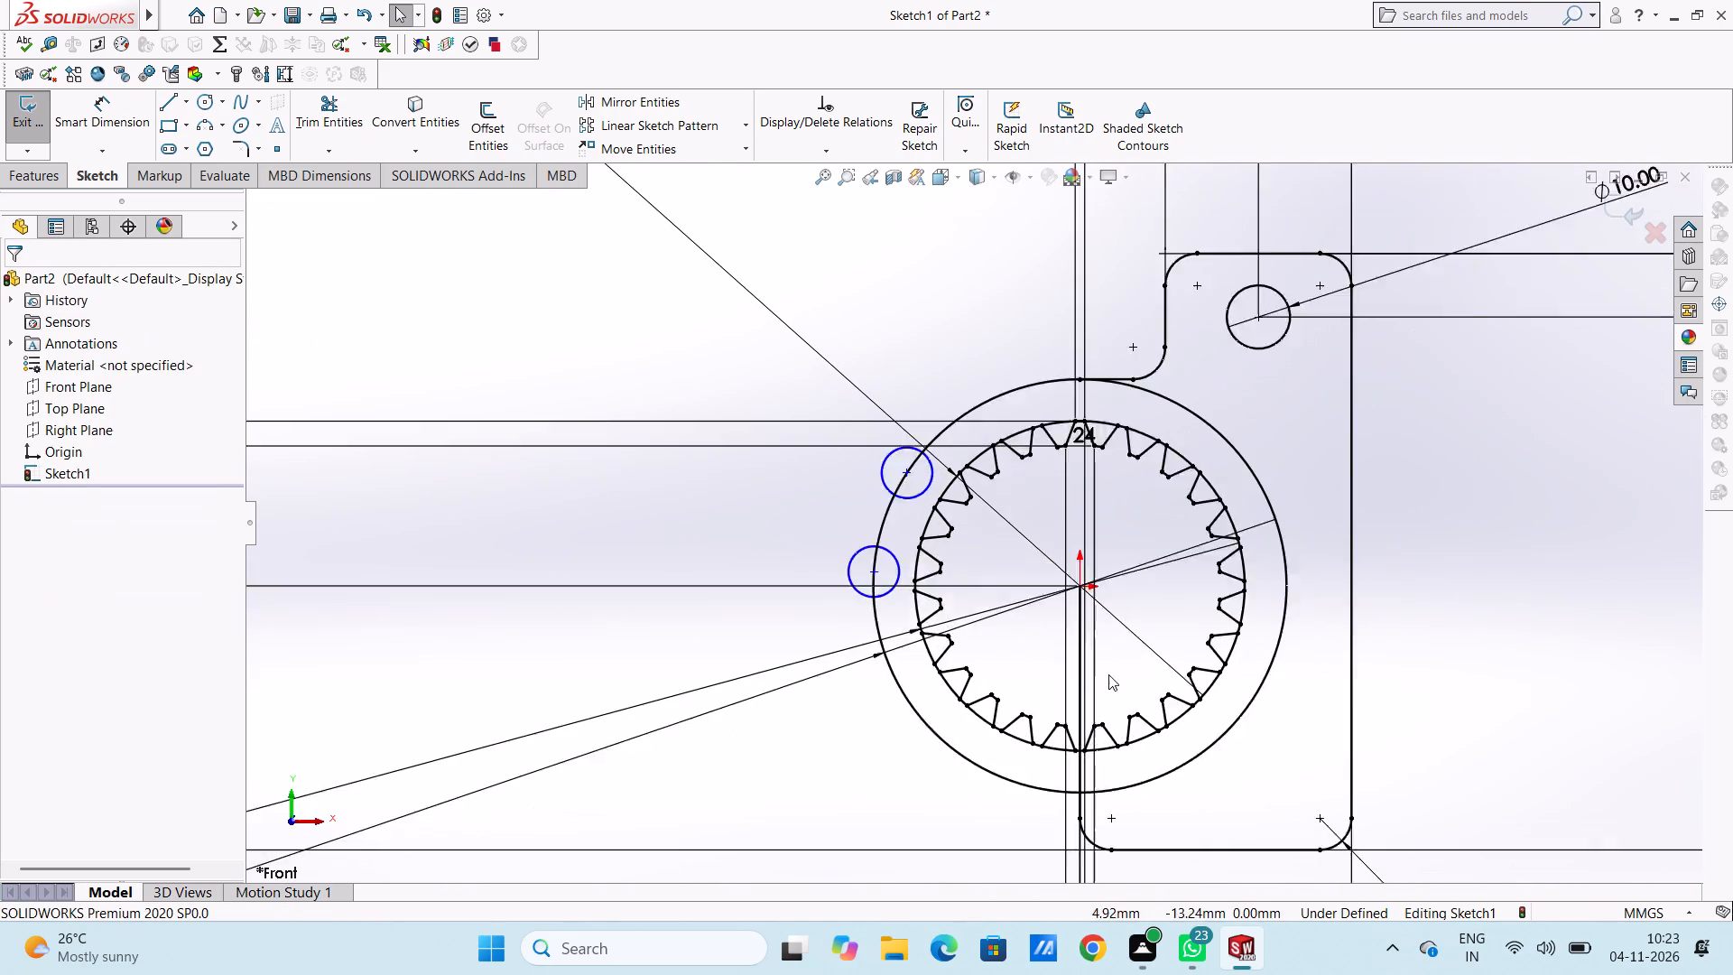
Dimension the lower small circle's diameter, placing the dimension diagonally down and away from the ring.
scroll(1037, 532, down, 3)
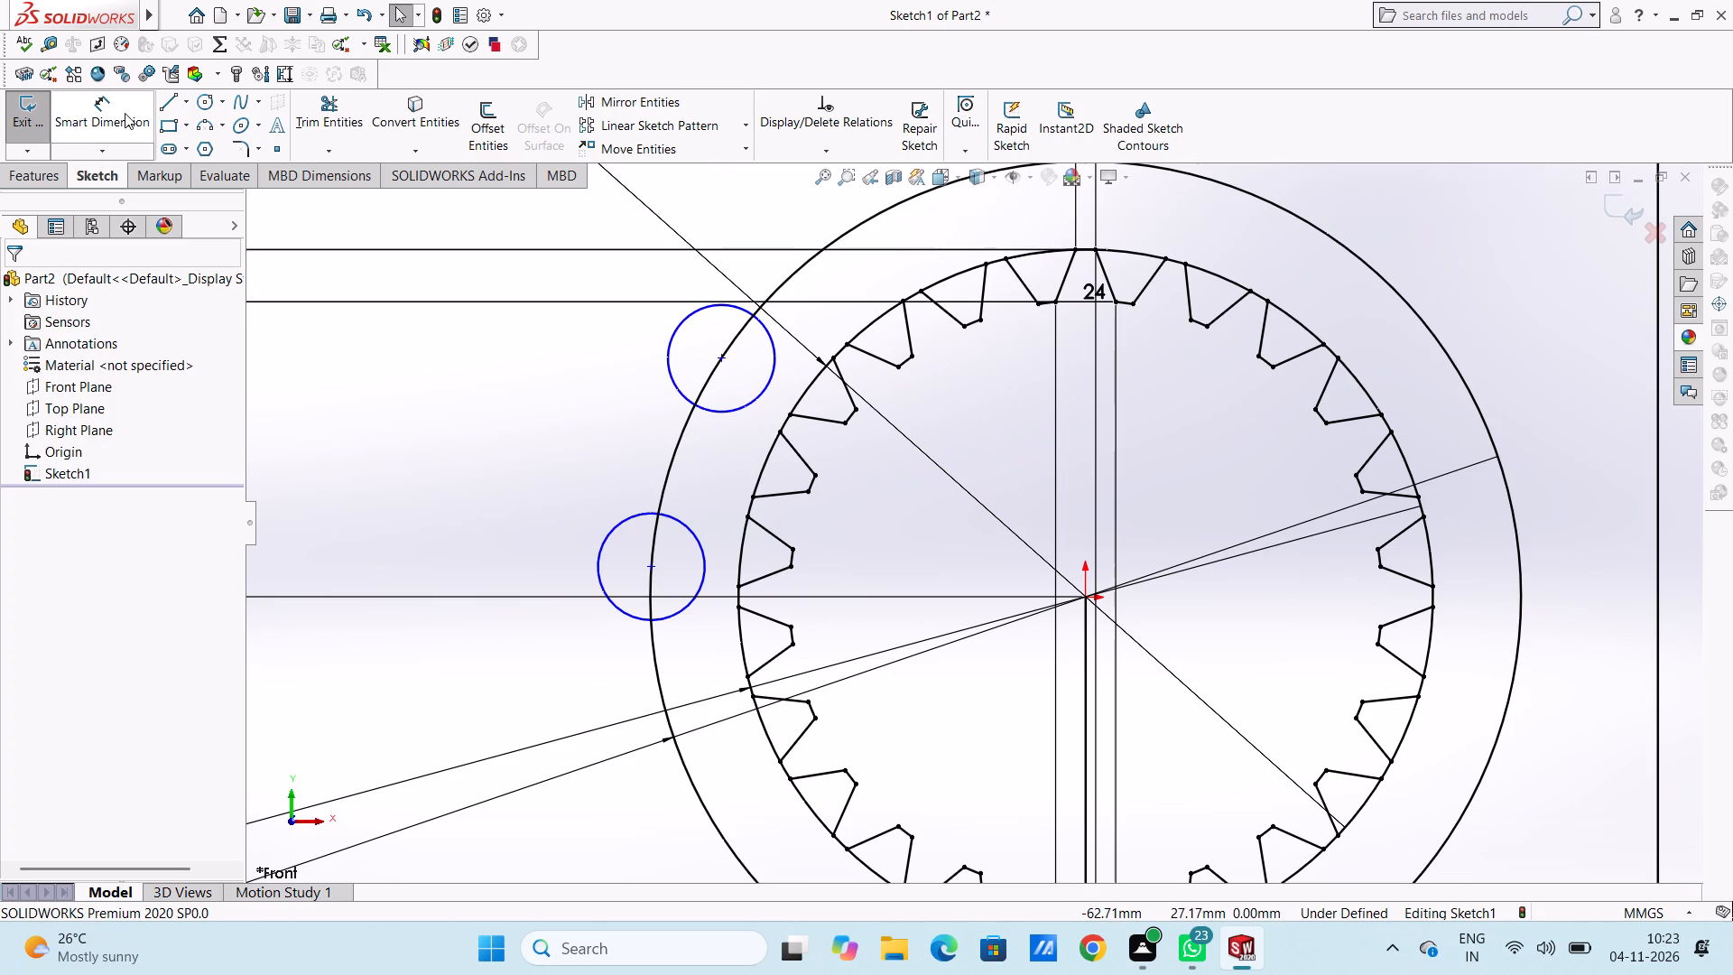
click(125, 112)
scroll(591, 460, up, 4)
click(799, 562)
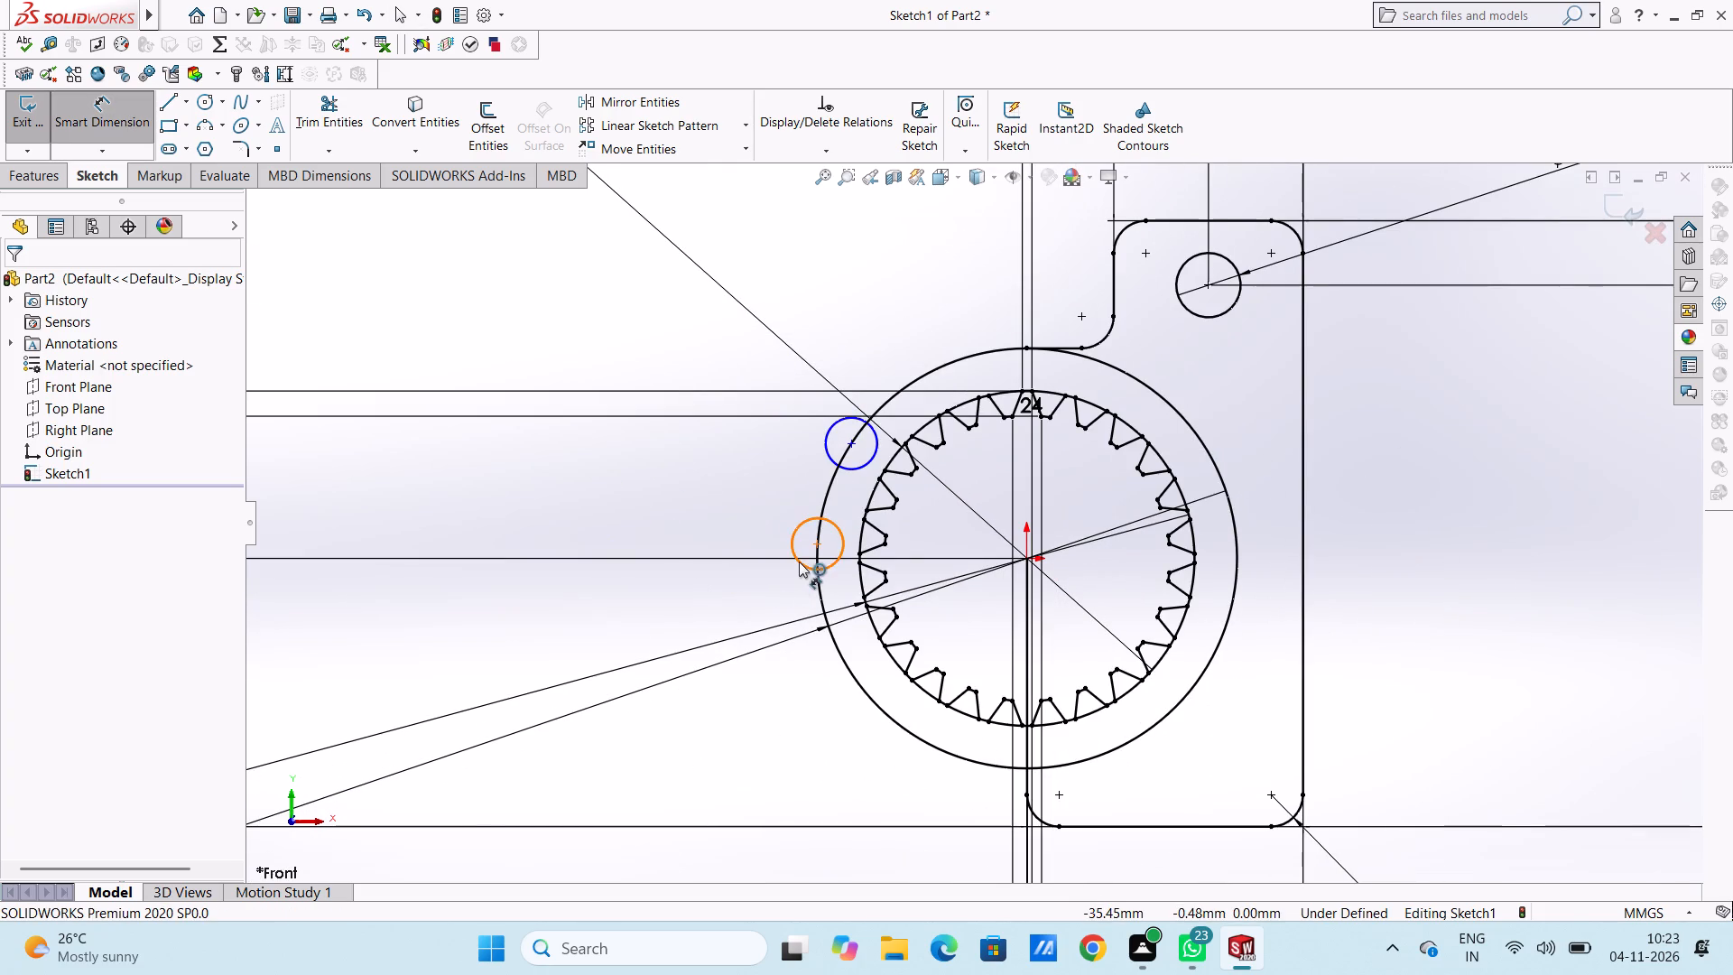
scroll(673, 679, up, 4)
click(532, 797)
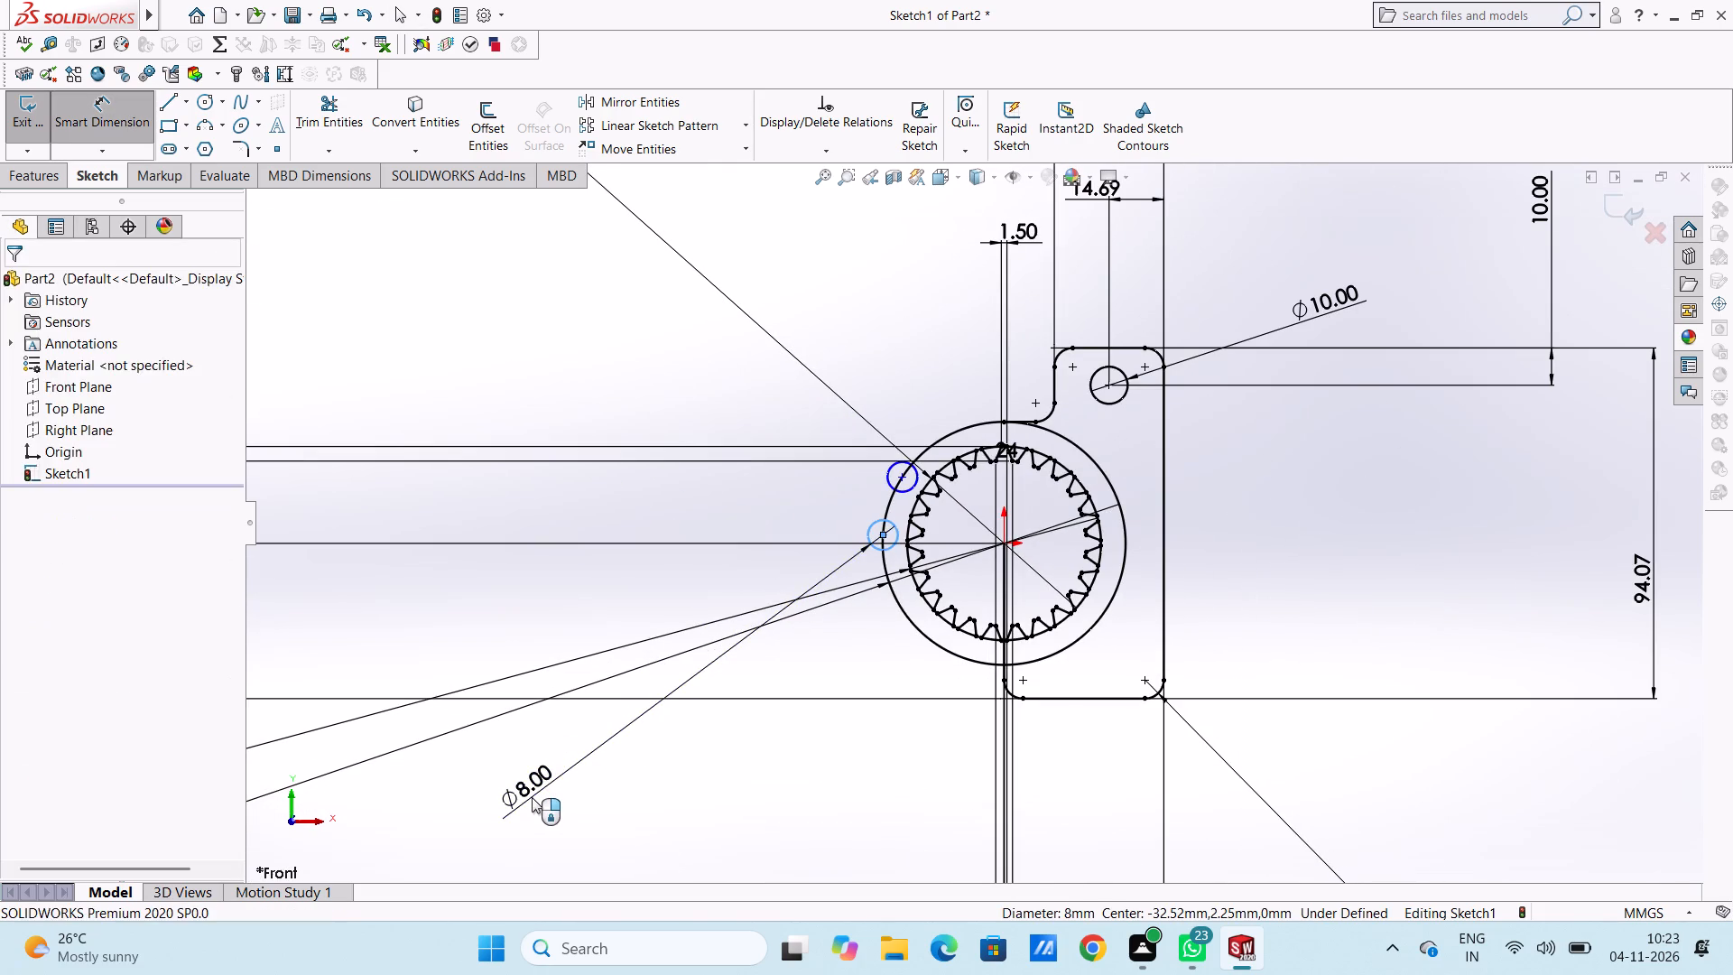
click(449, 768)
click(489, 602)
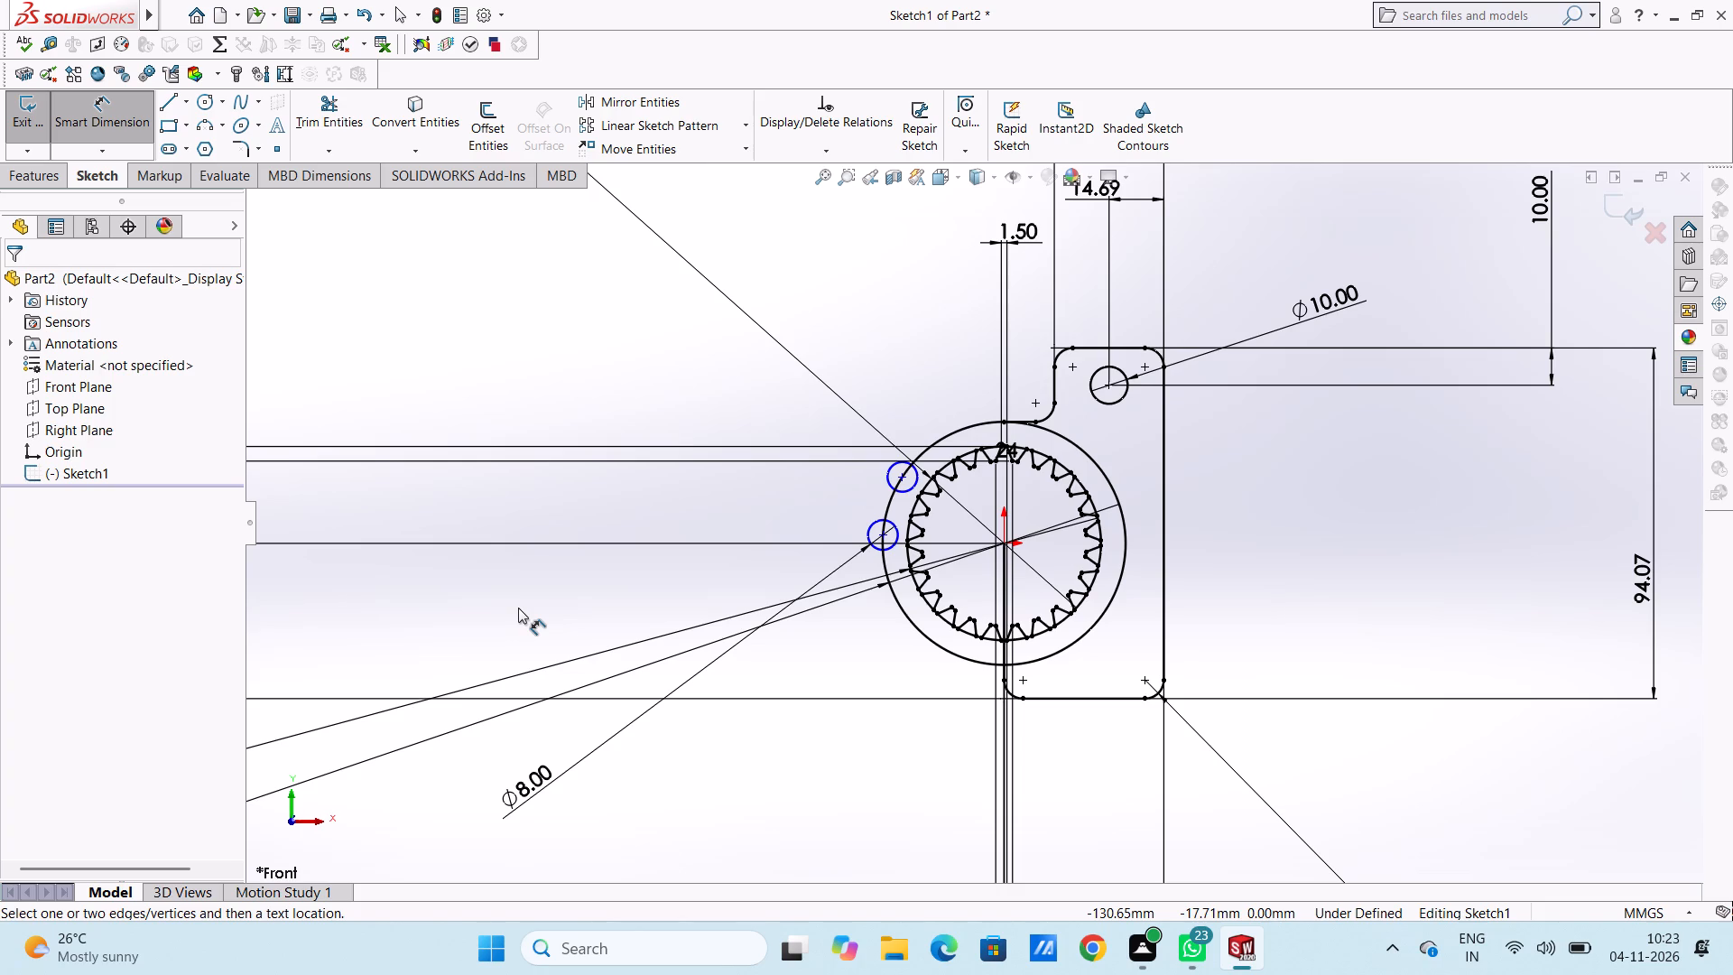
Add a horizontal dimension between the lower small circle's centre and the ring's centre, placed below the ring, keeping the drawn distance.
scroll(935, 513, up, 2)
scroll(935, 513, down, 5)
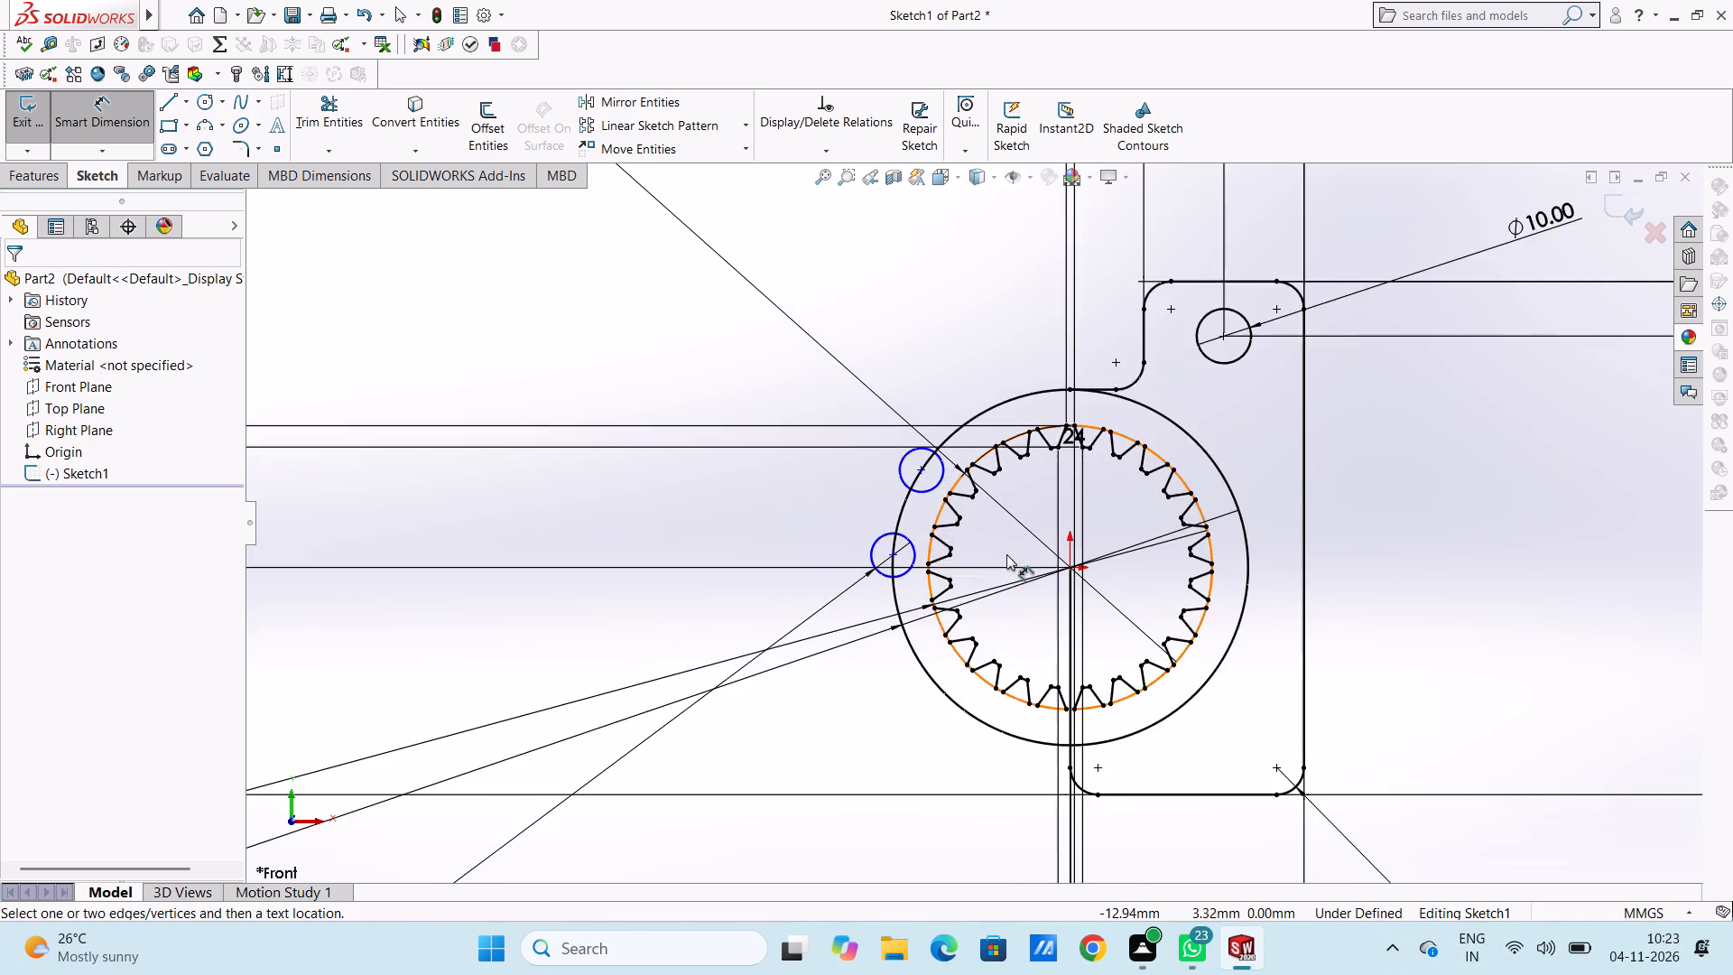
scroll(1006, 554, down, 2)
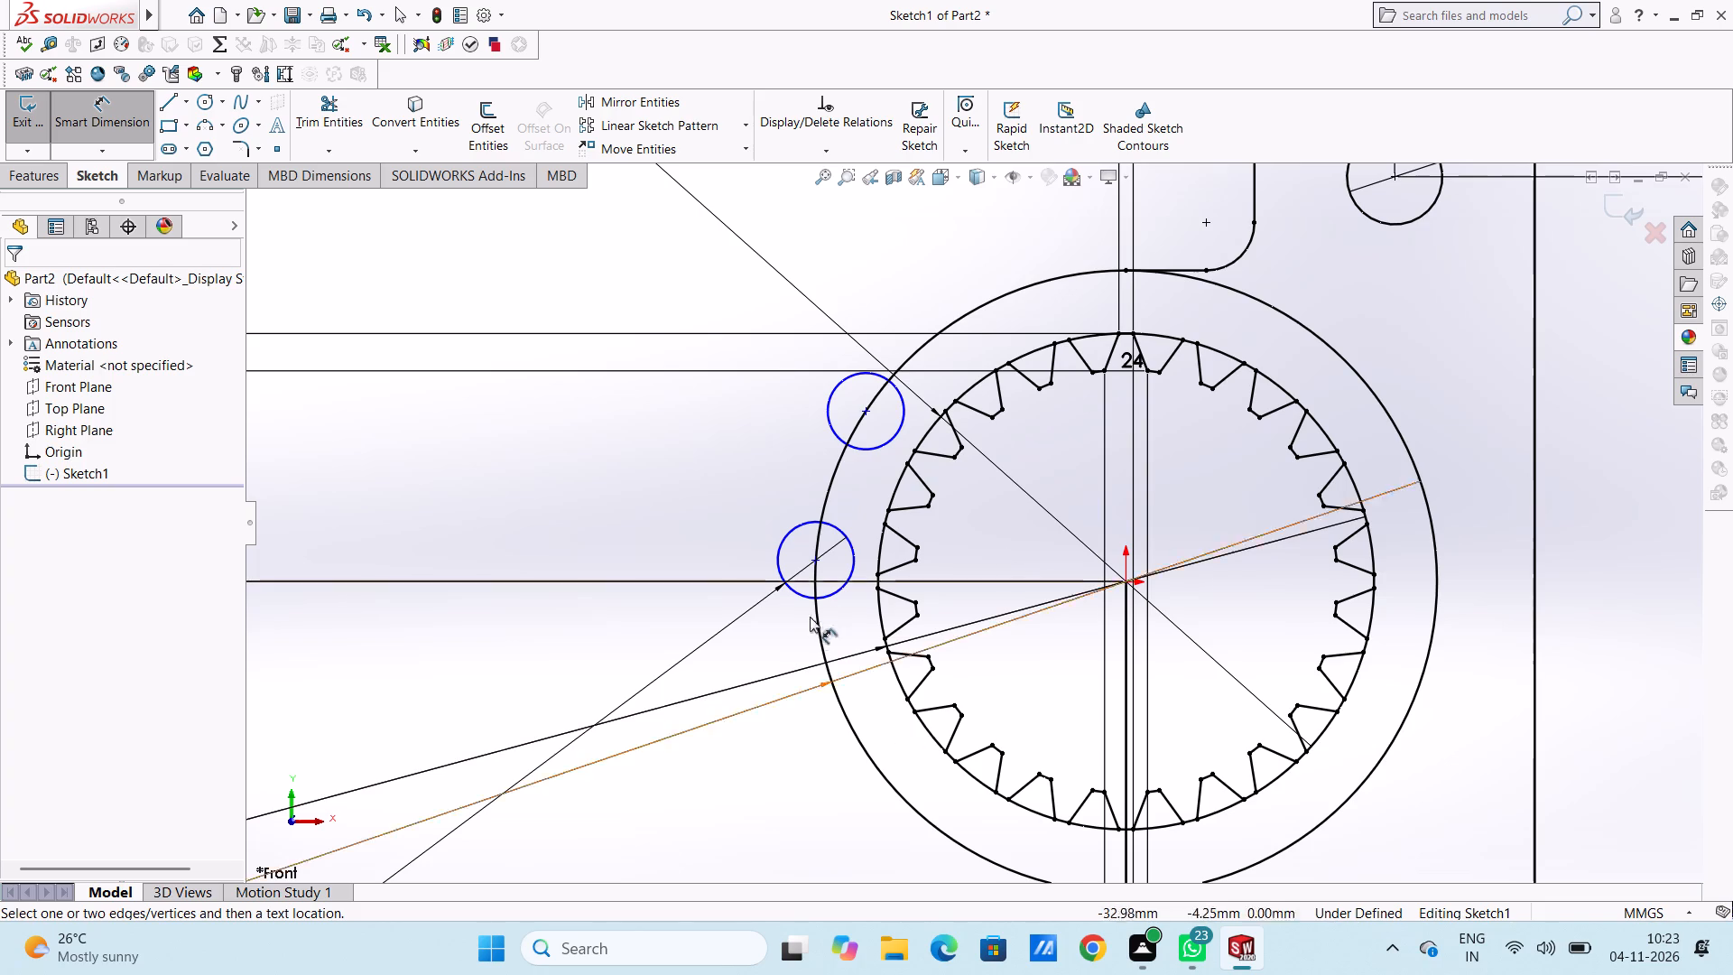
scroll(832, 605, up, 2)
scroll(1020, 662, down, 2)
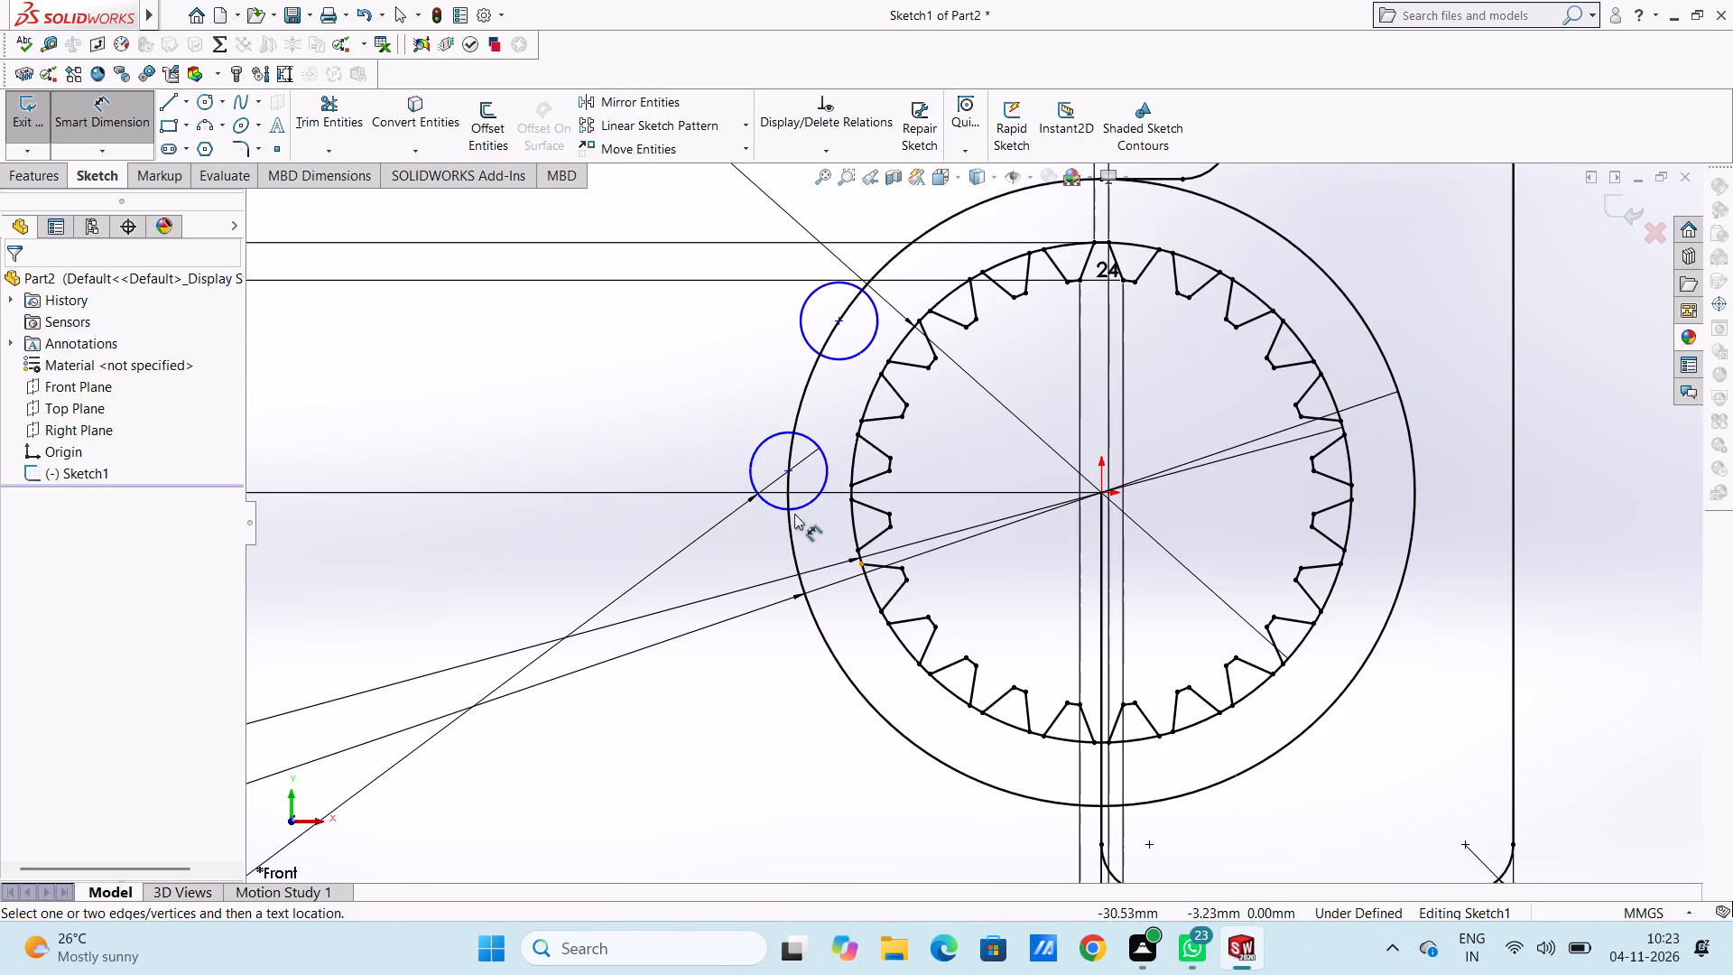
click(788, 475)
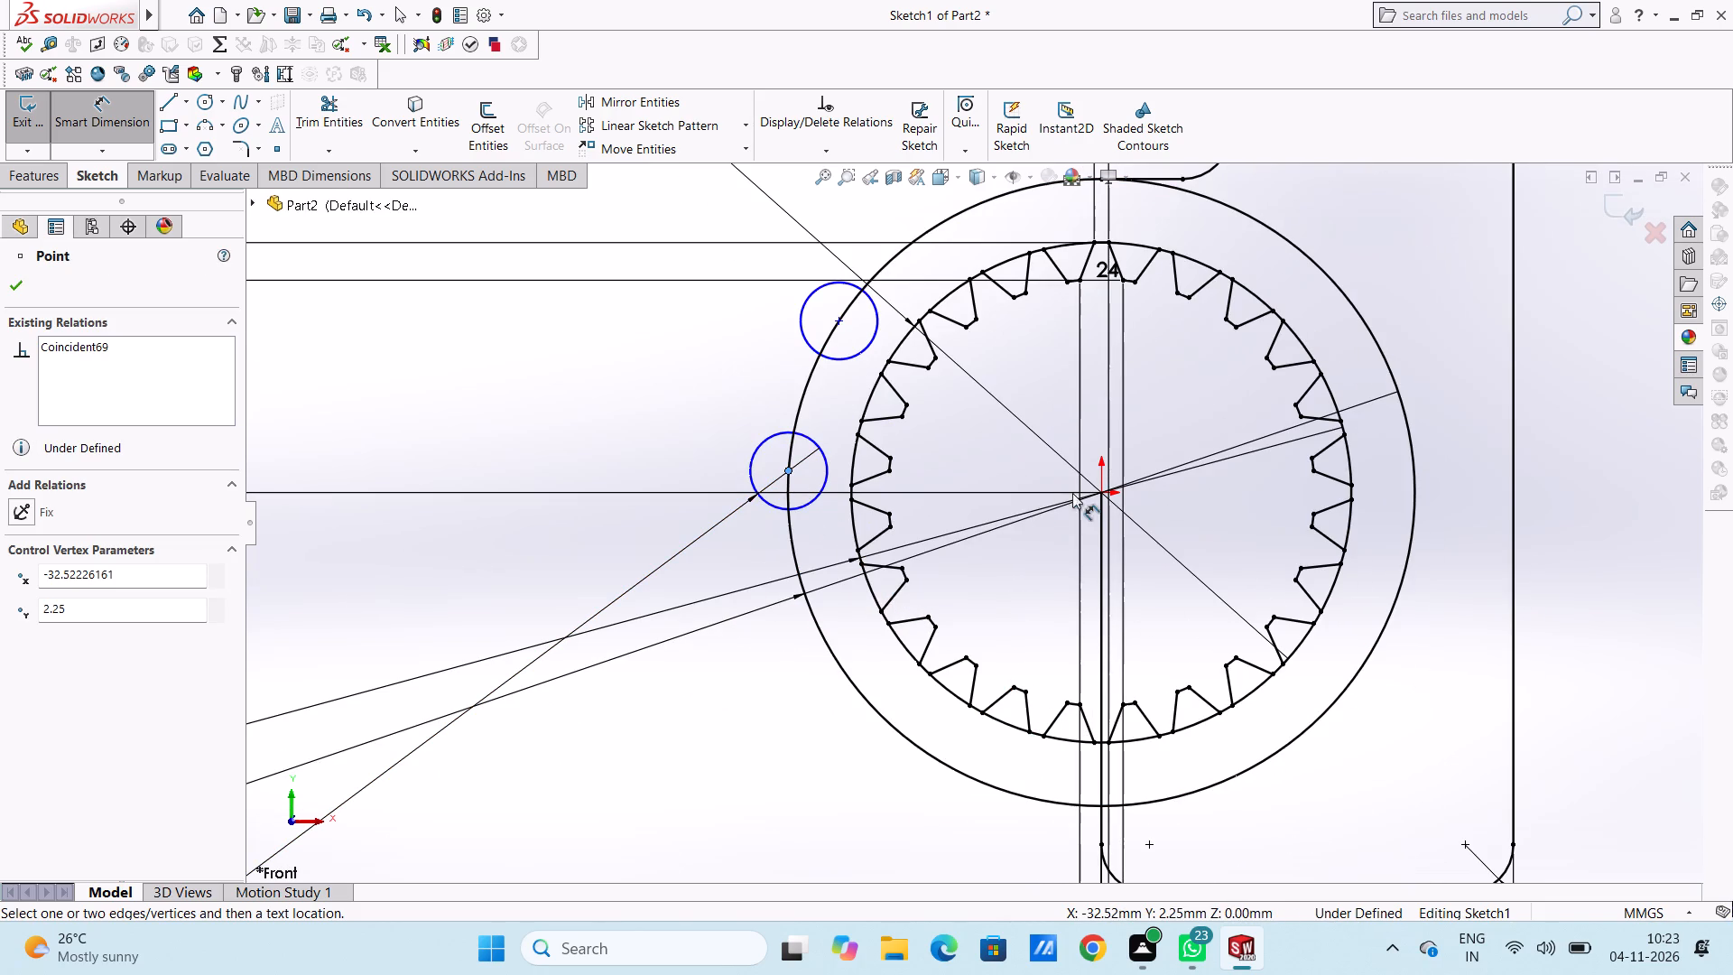
click(1103, 495)
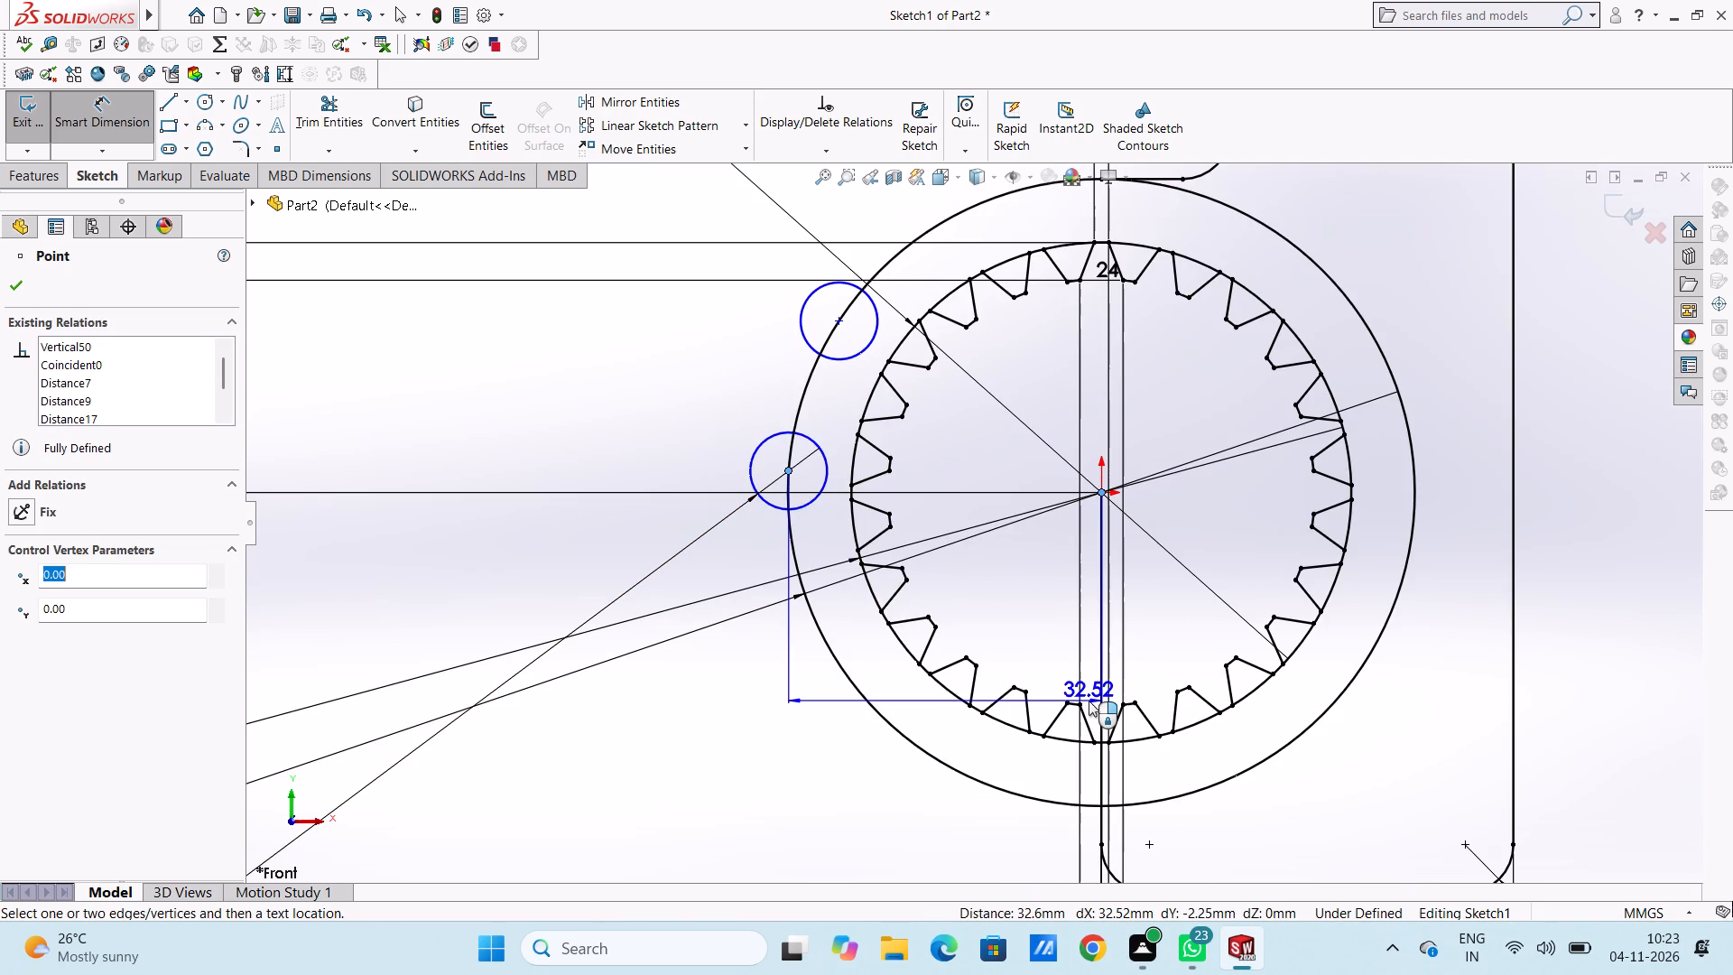
scroll(1082, 716, up, 3)
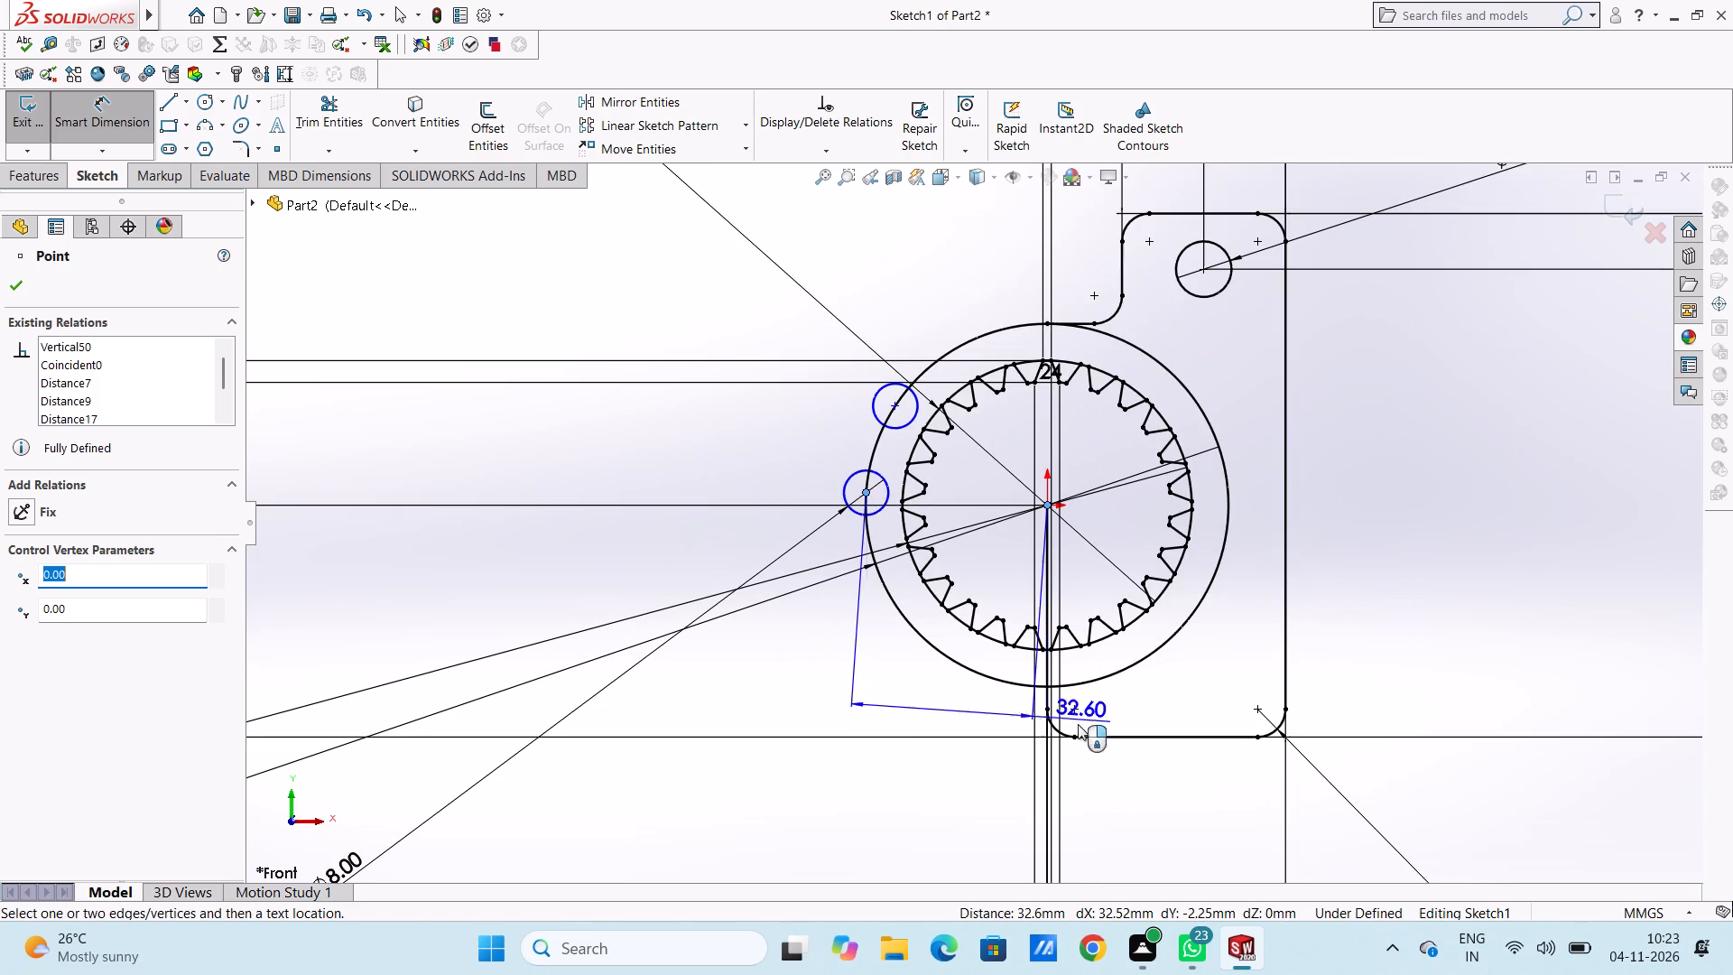
click(998, 741)
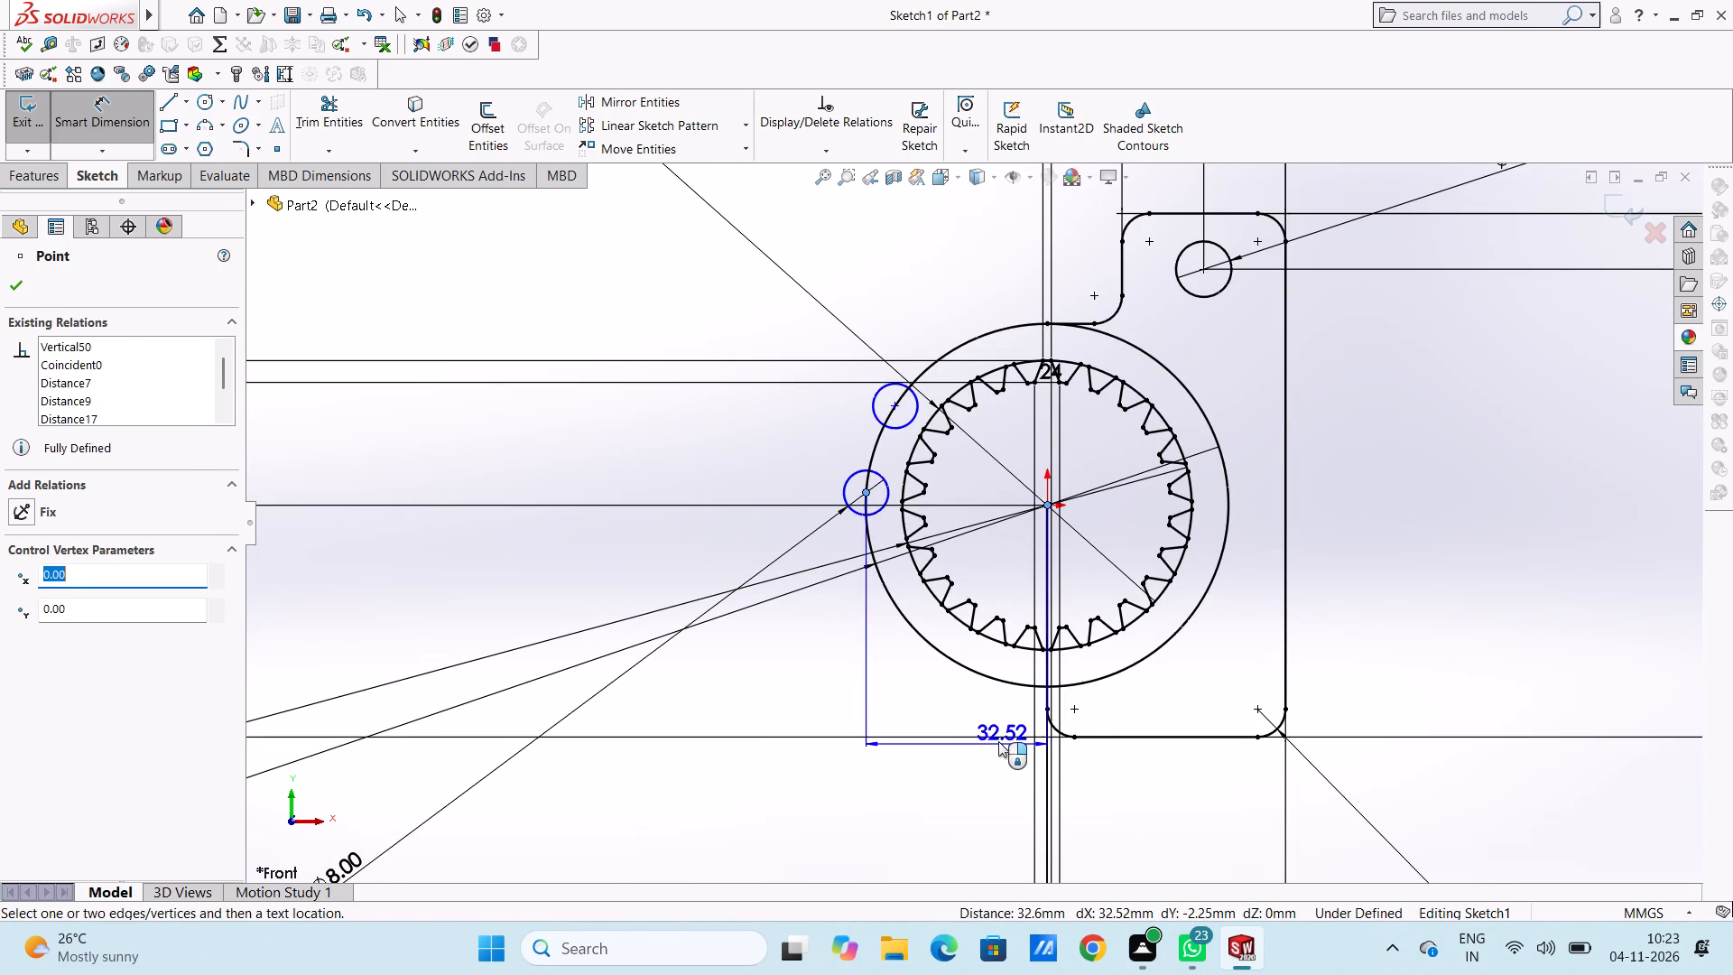
click(922, 712)
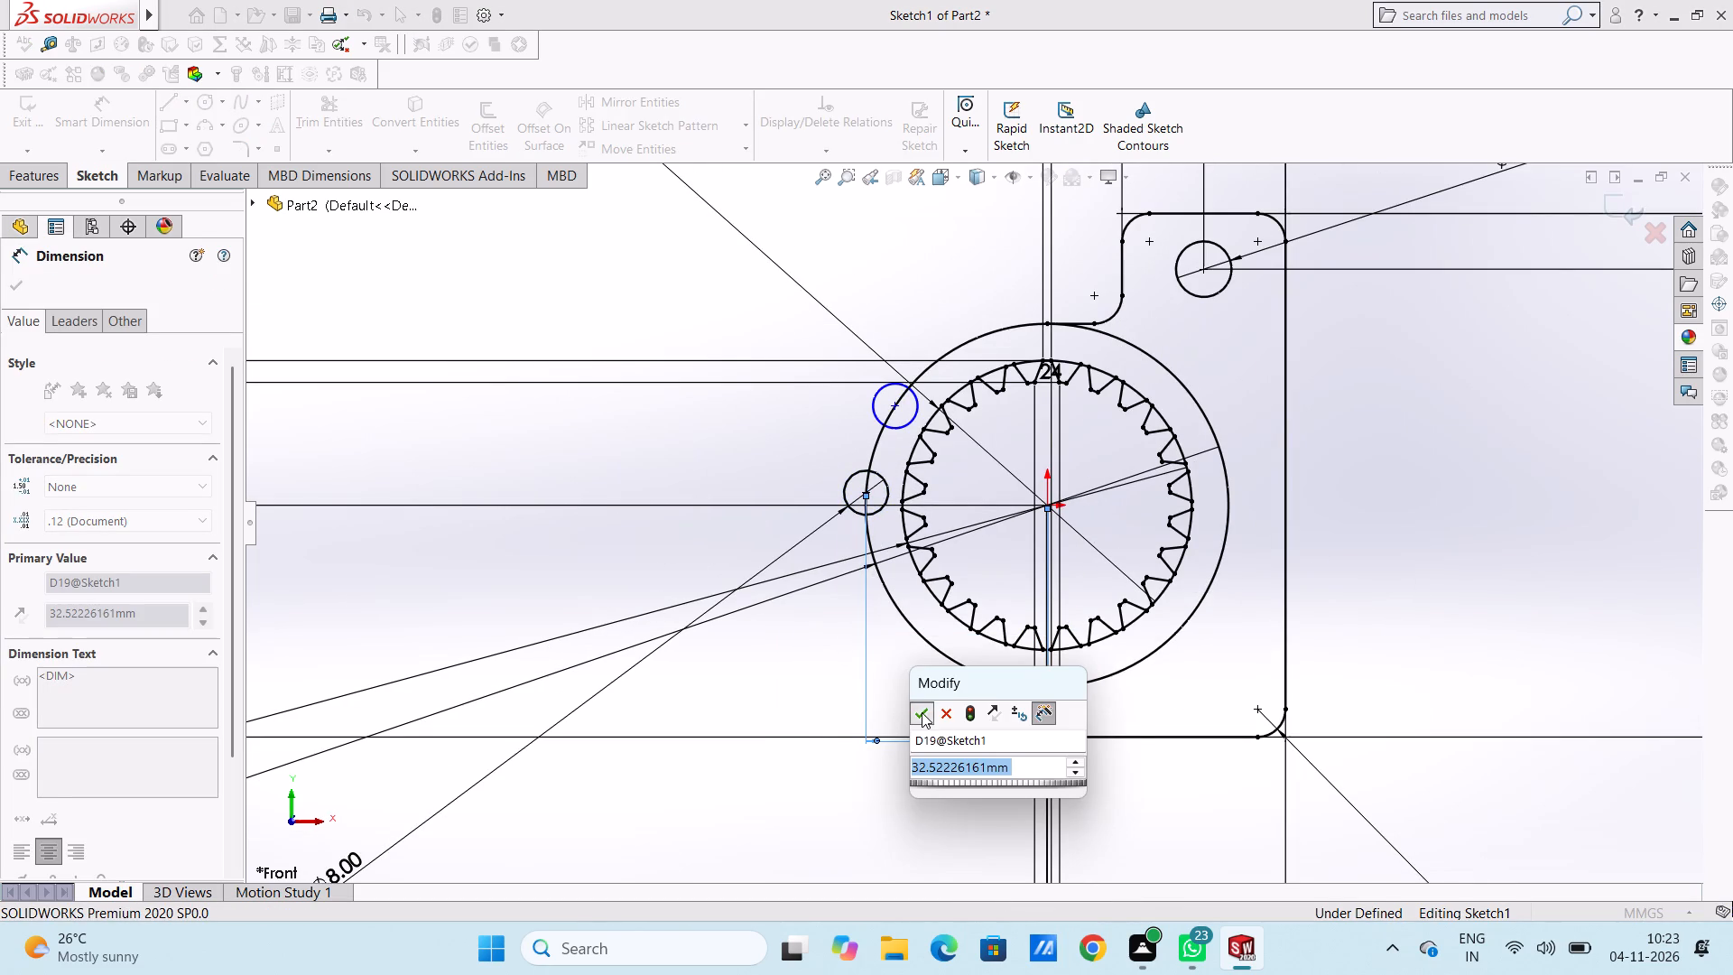
click(866, 692)
Add an aligned dimension between the centres of the two small circles and set it to 16.9 mm.
scroll(920, 393, down, 4)
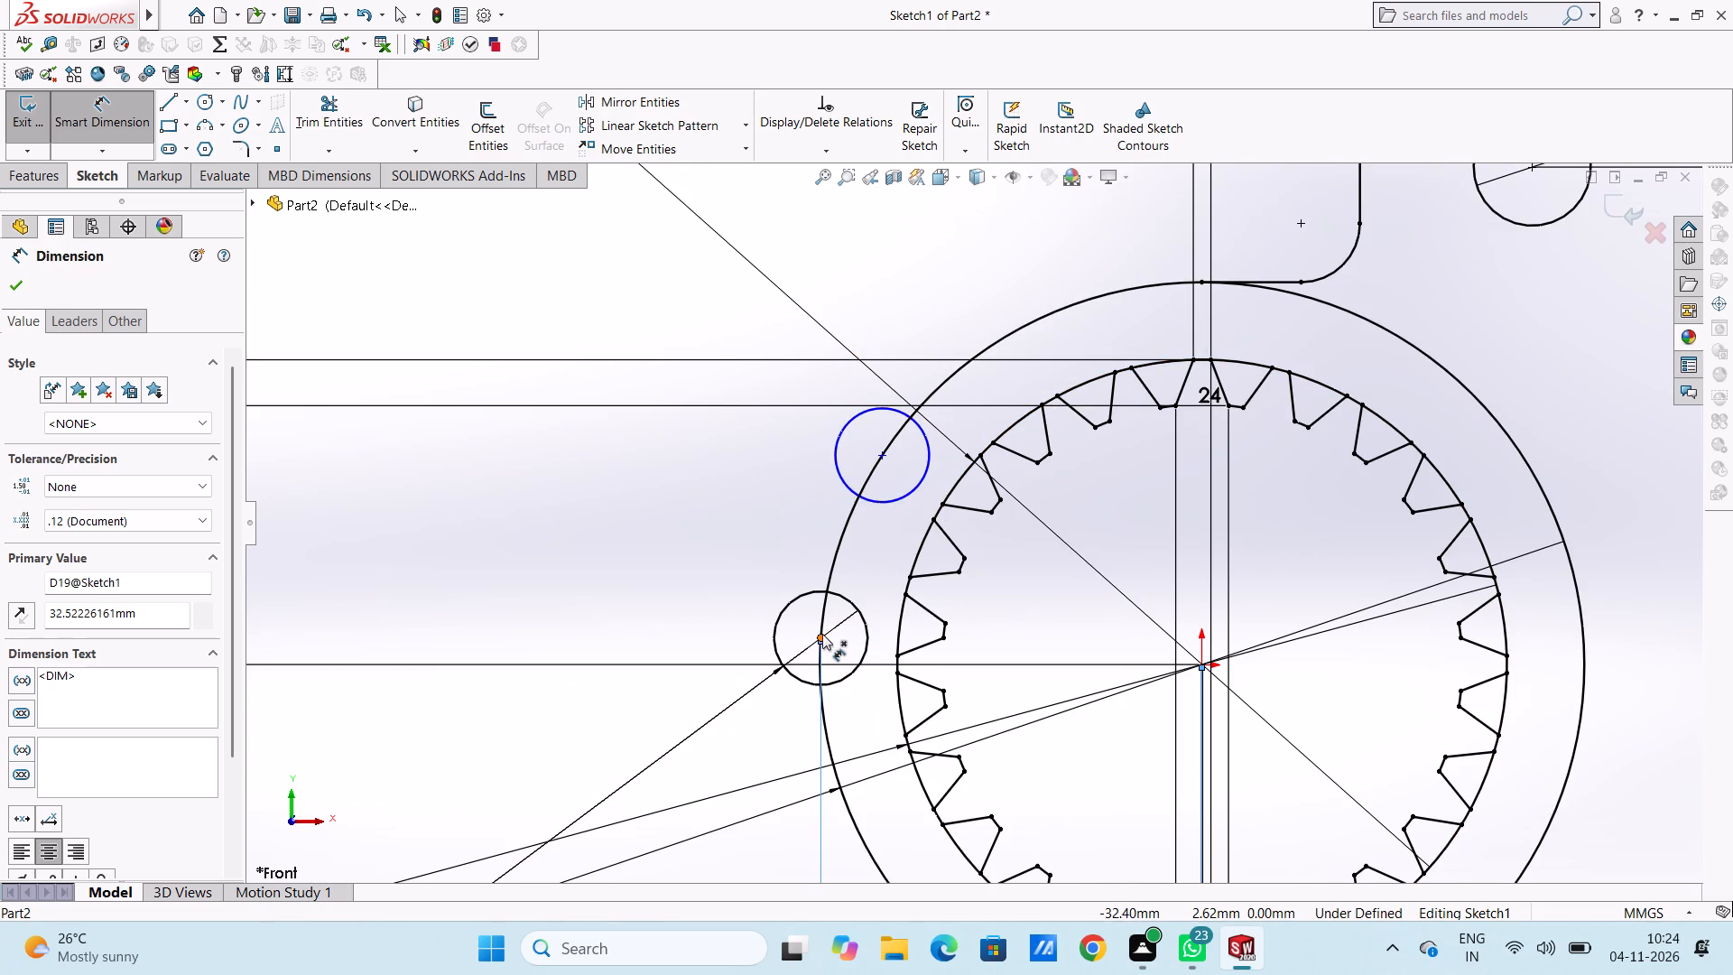
click(822, 634)
click(885, 455)
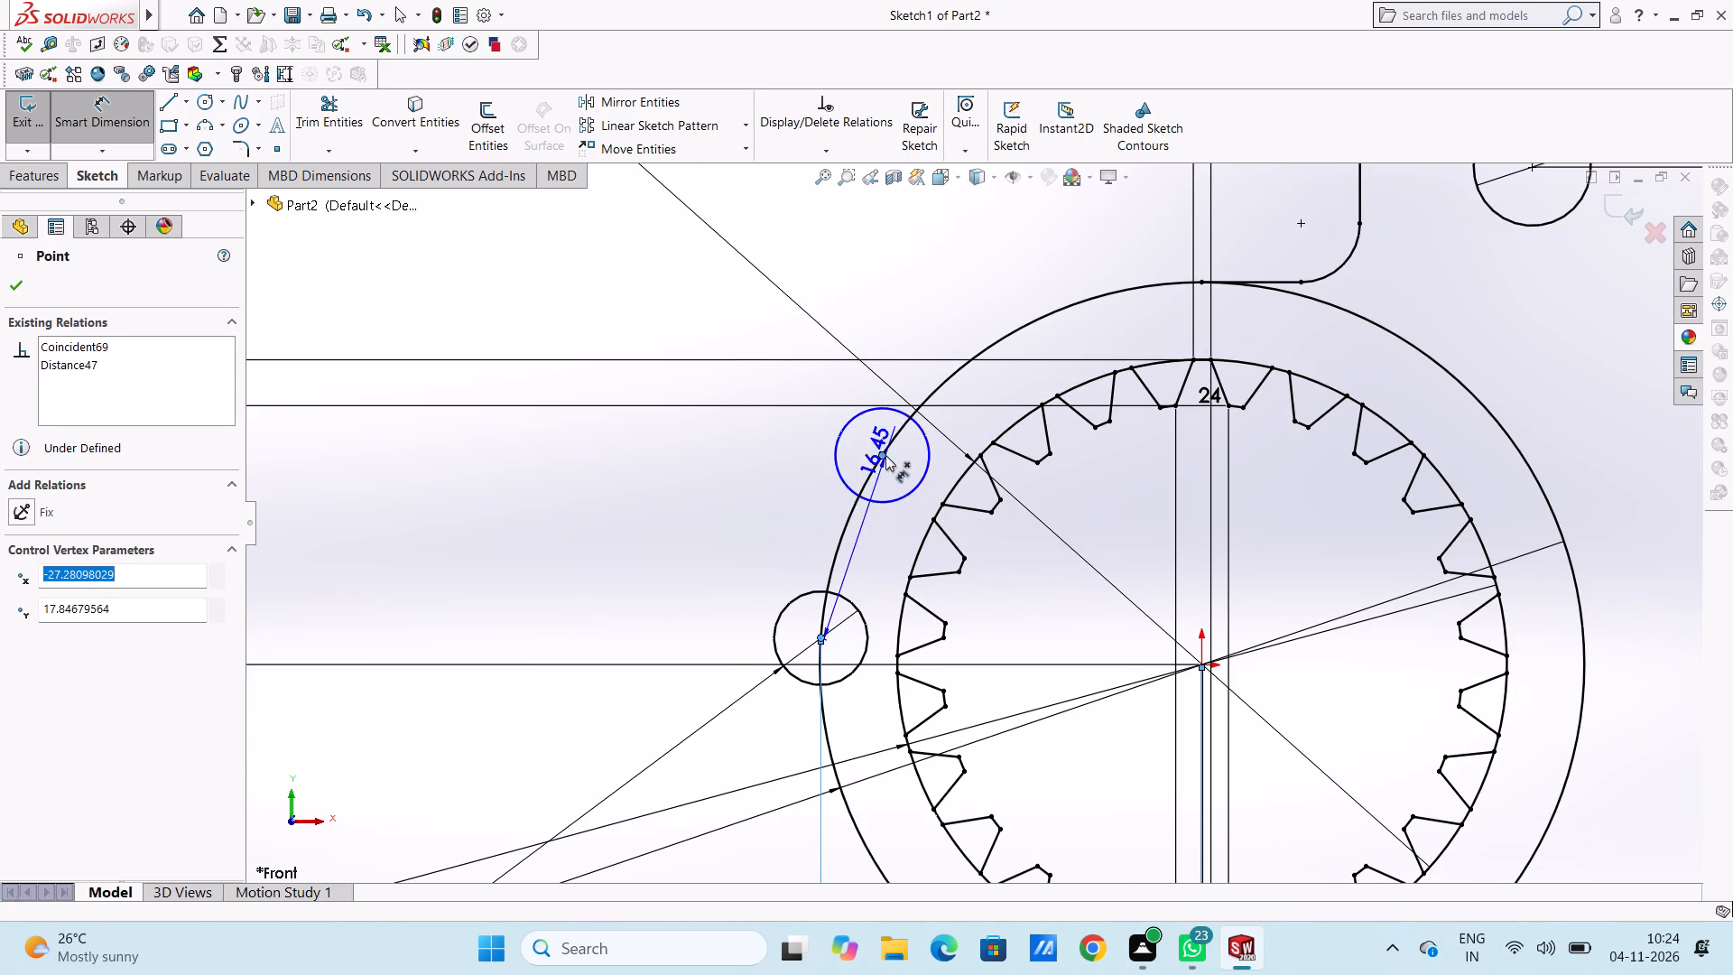
scroll(663, 432, up, 2)
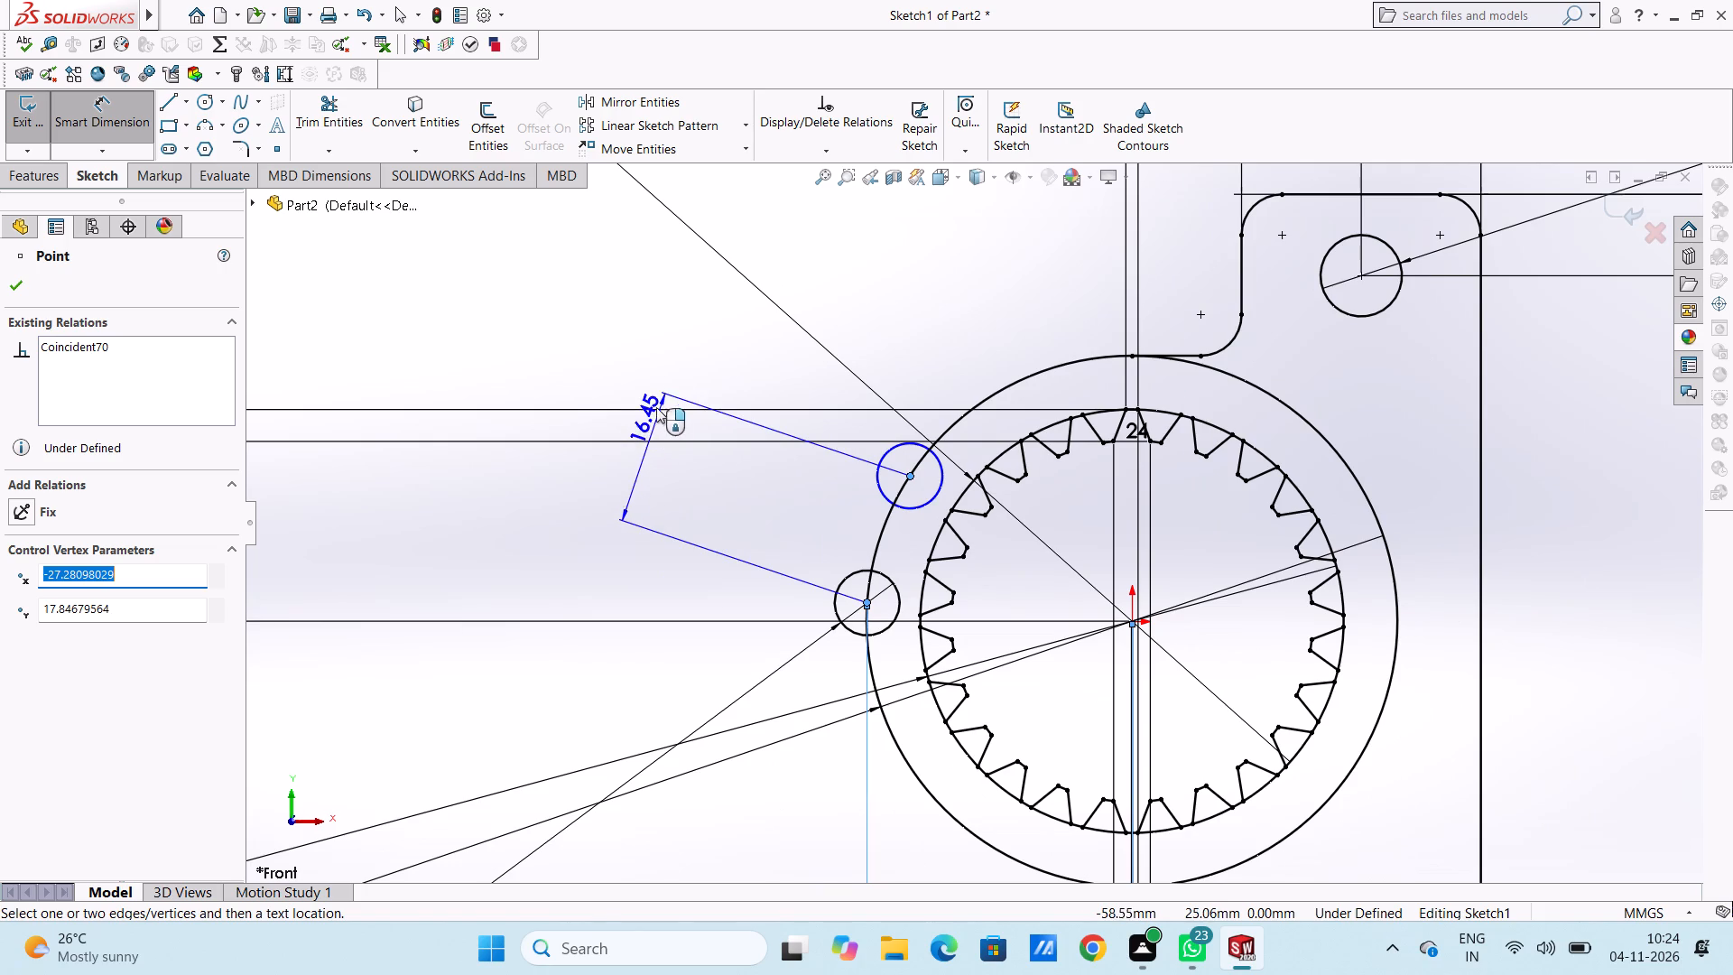
click(660, 418)
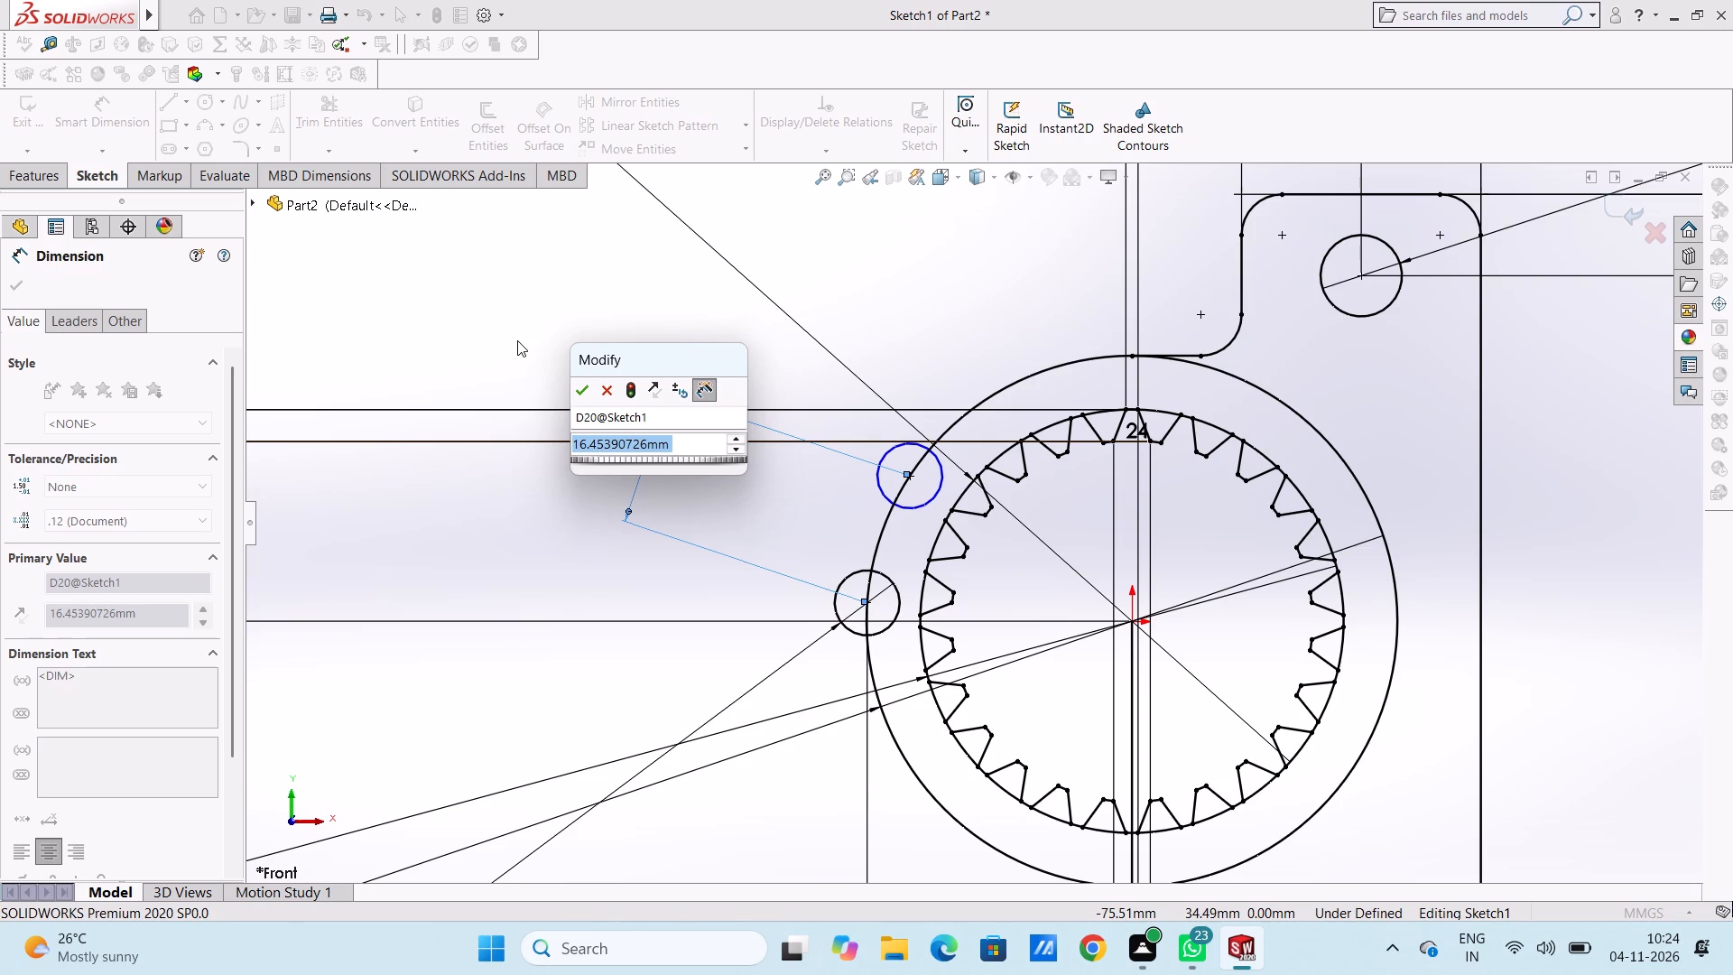
text(16.9)
key(Return)
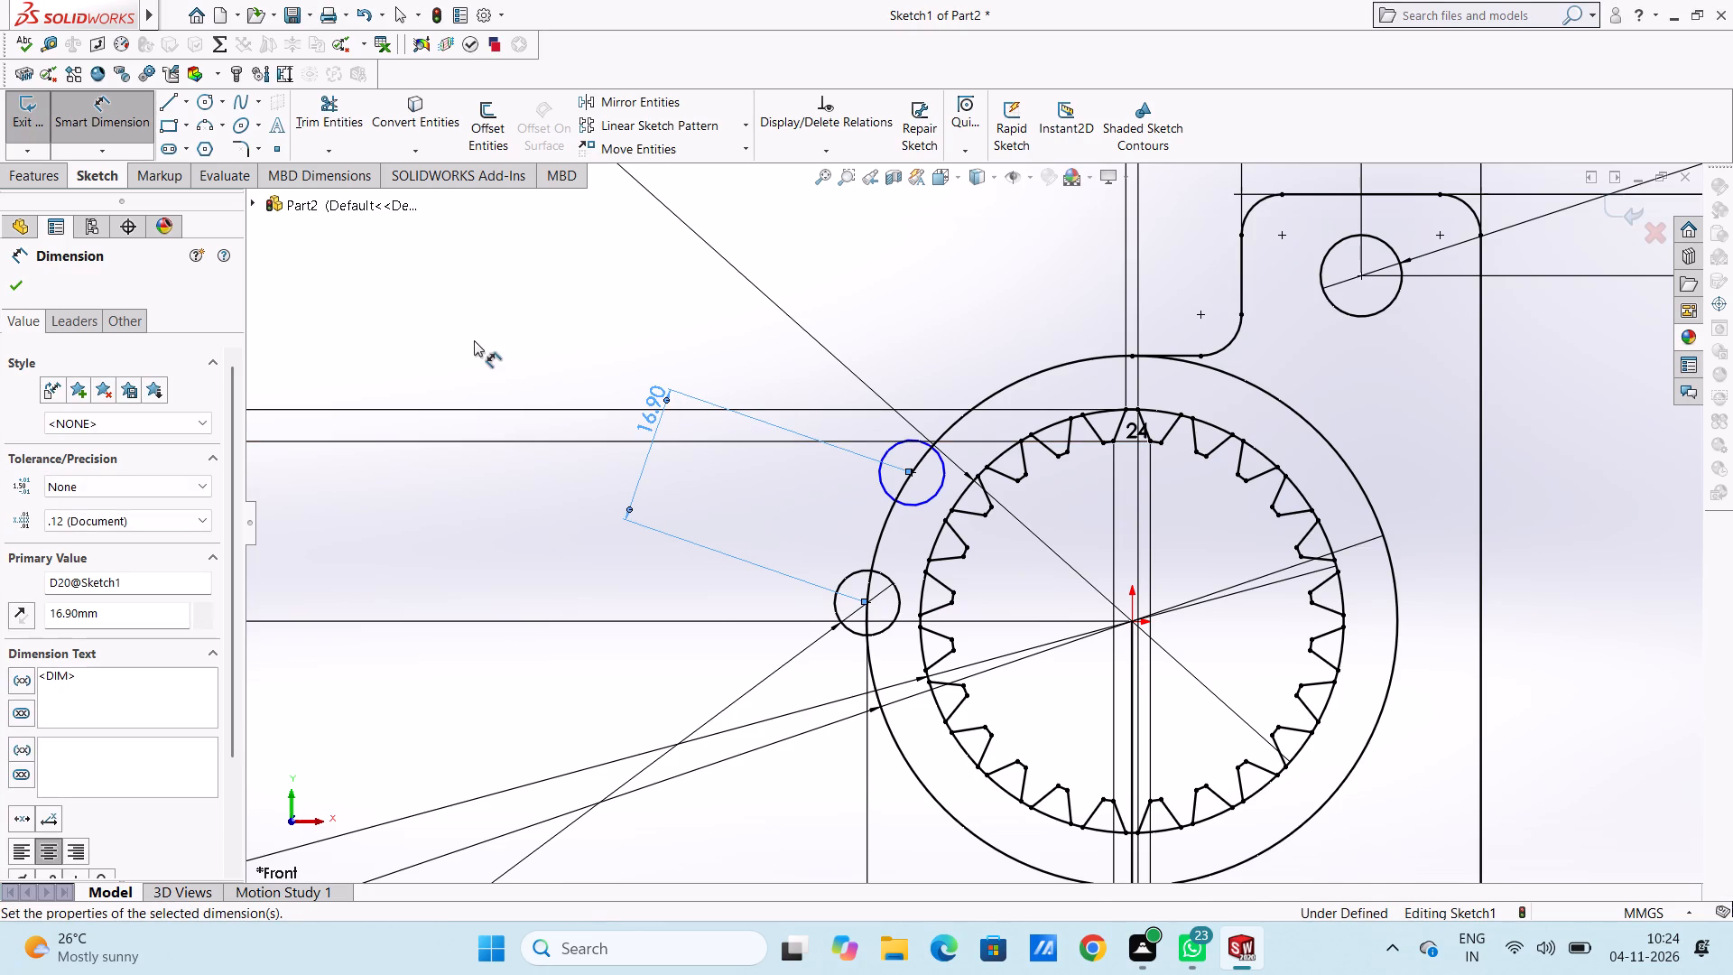
click(554, 310)
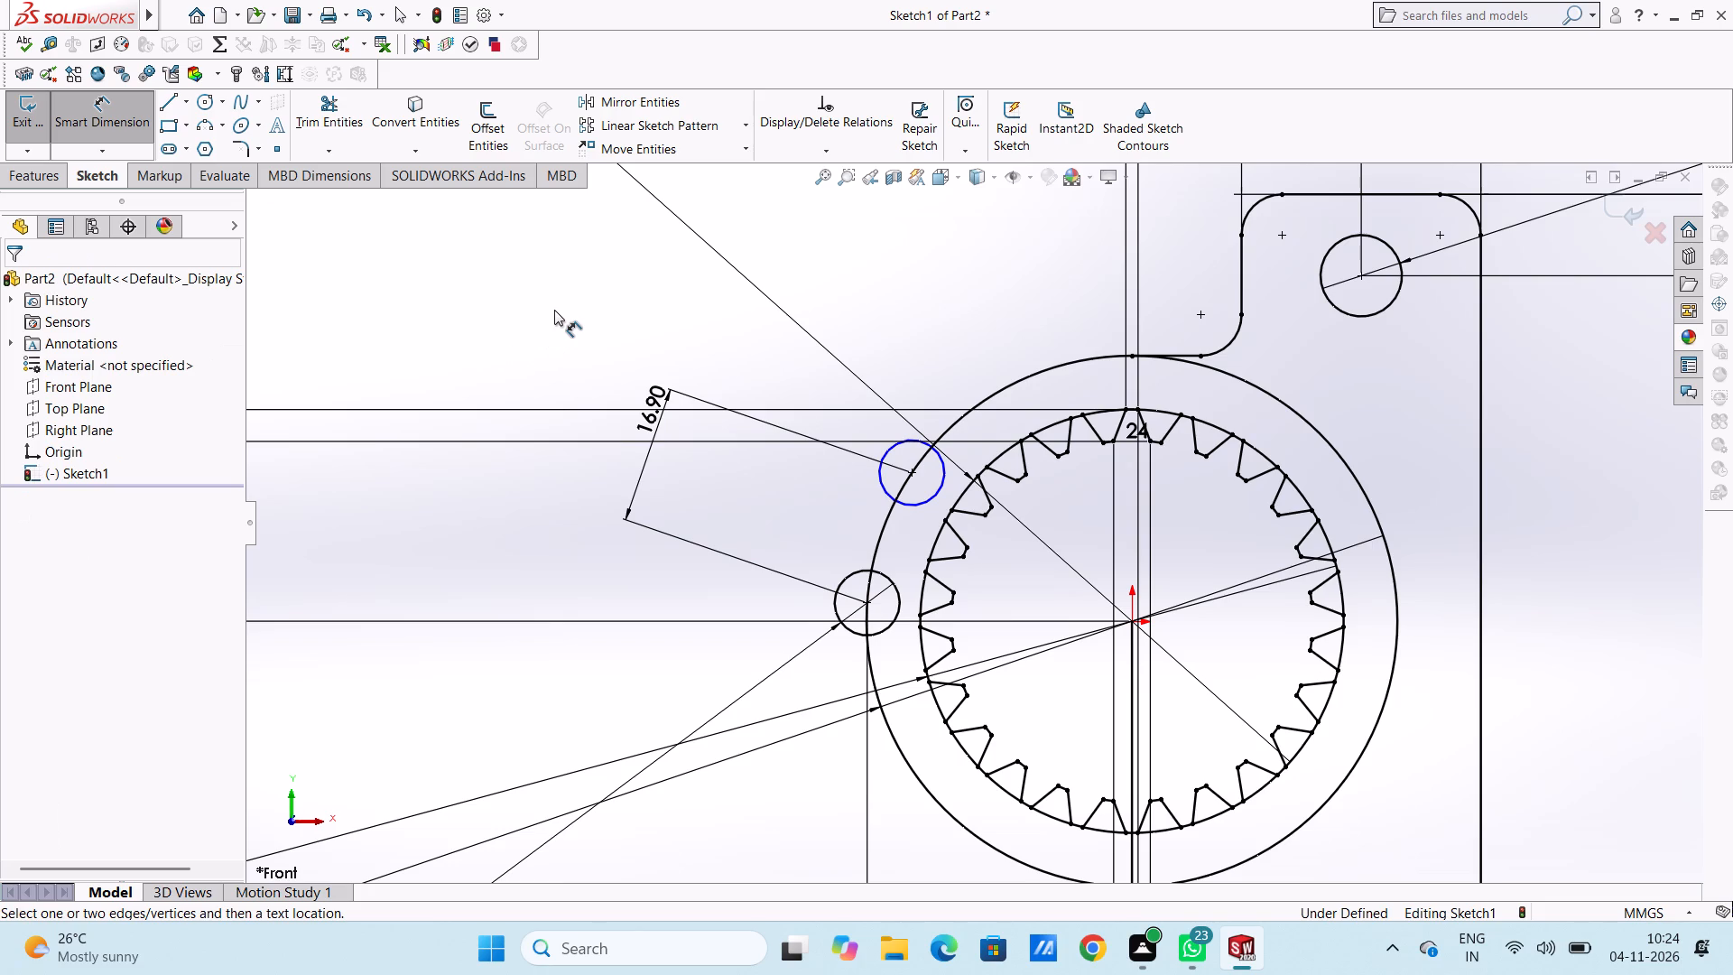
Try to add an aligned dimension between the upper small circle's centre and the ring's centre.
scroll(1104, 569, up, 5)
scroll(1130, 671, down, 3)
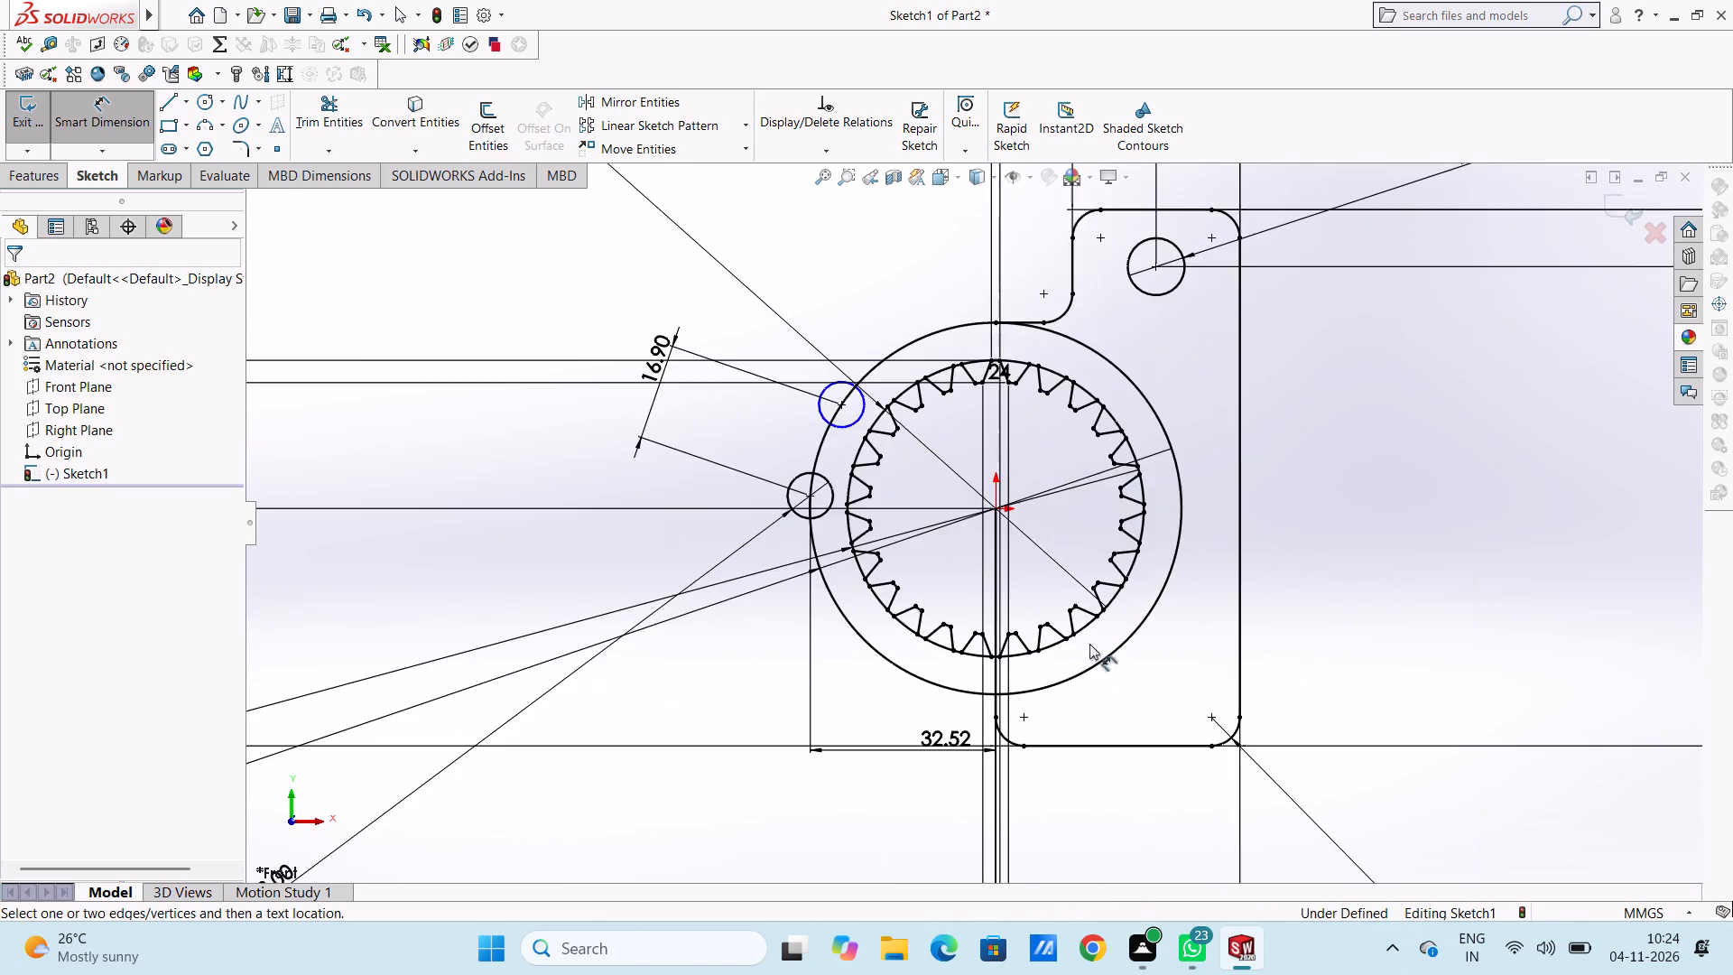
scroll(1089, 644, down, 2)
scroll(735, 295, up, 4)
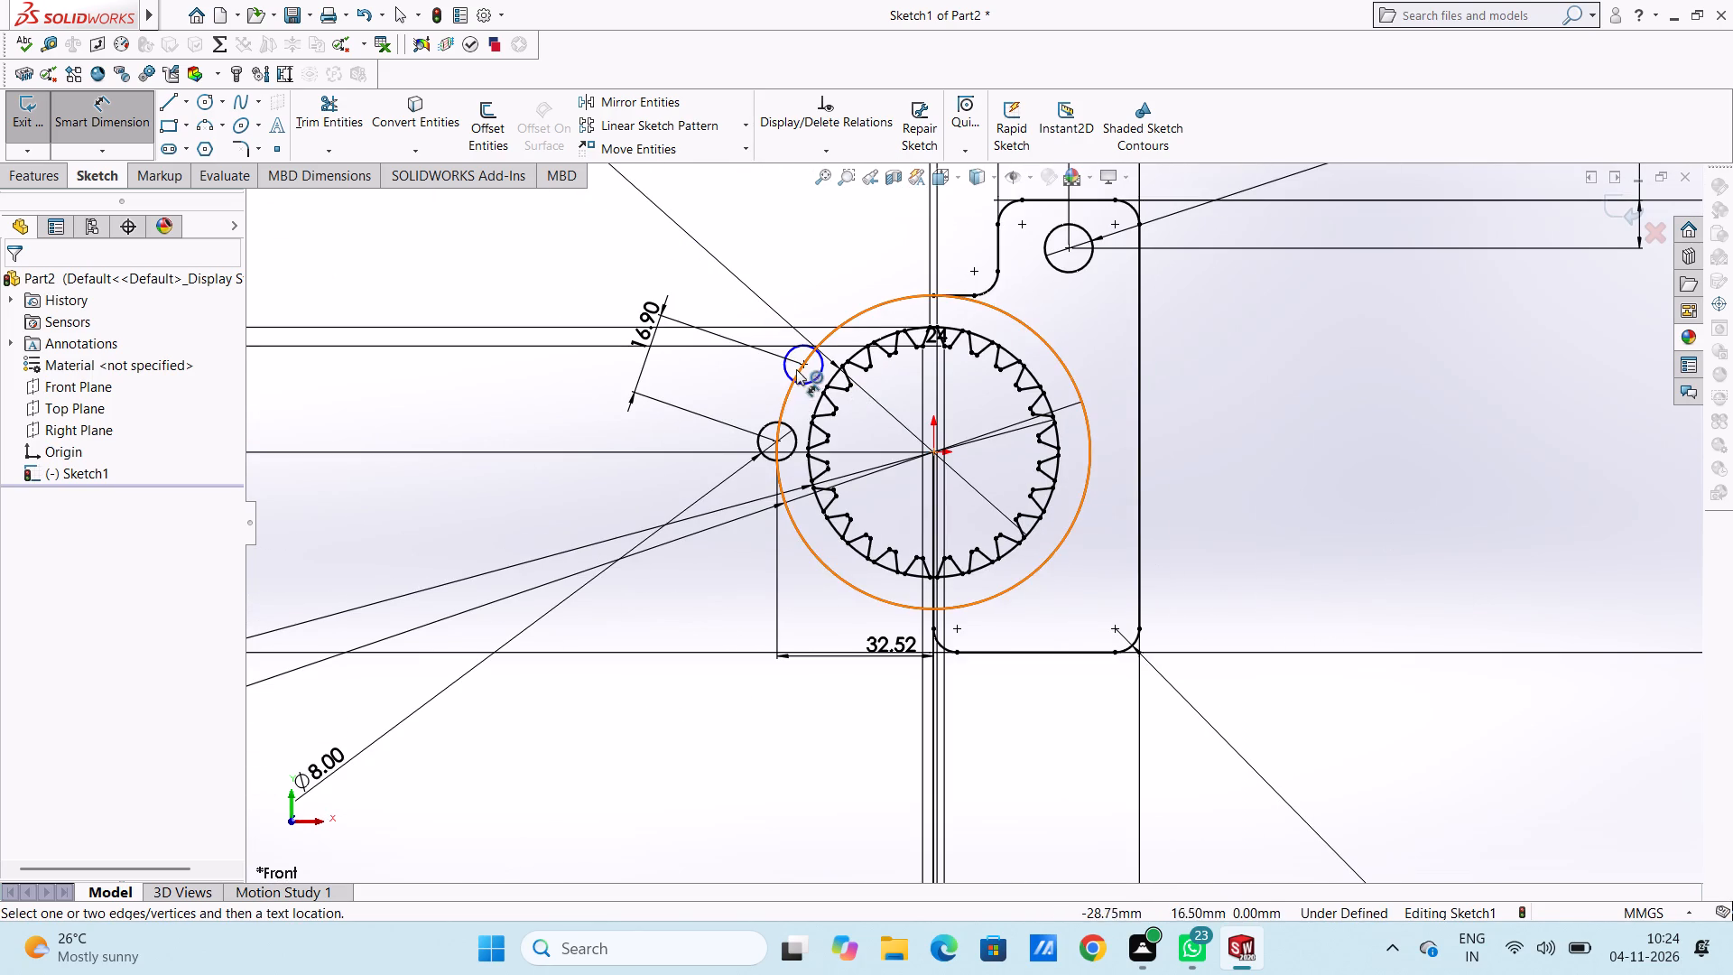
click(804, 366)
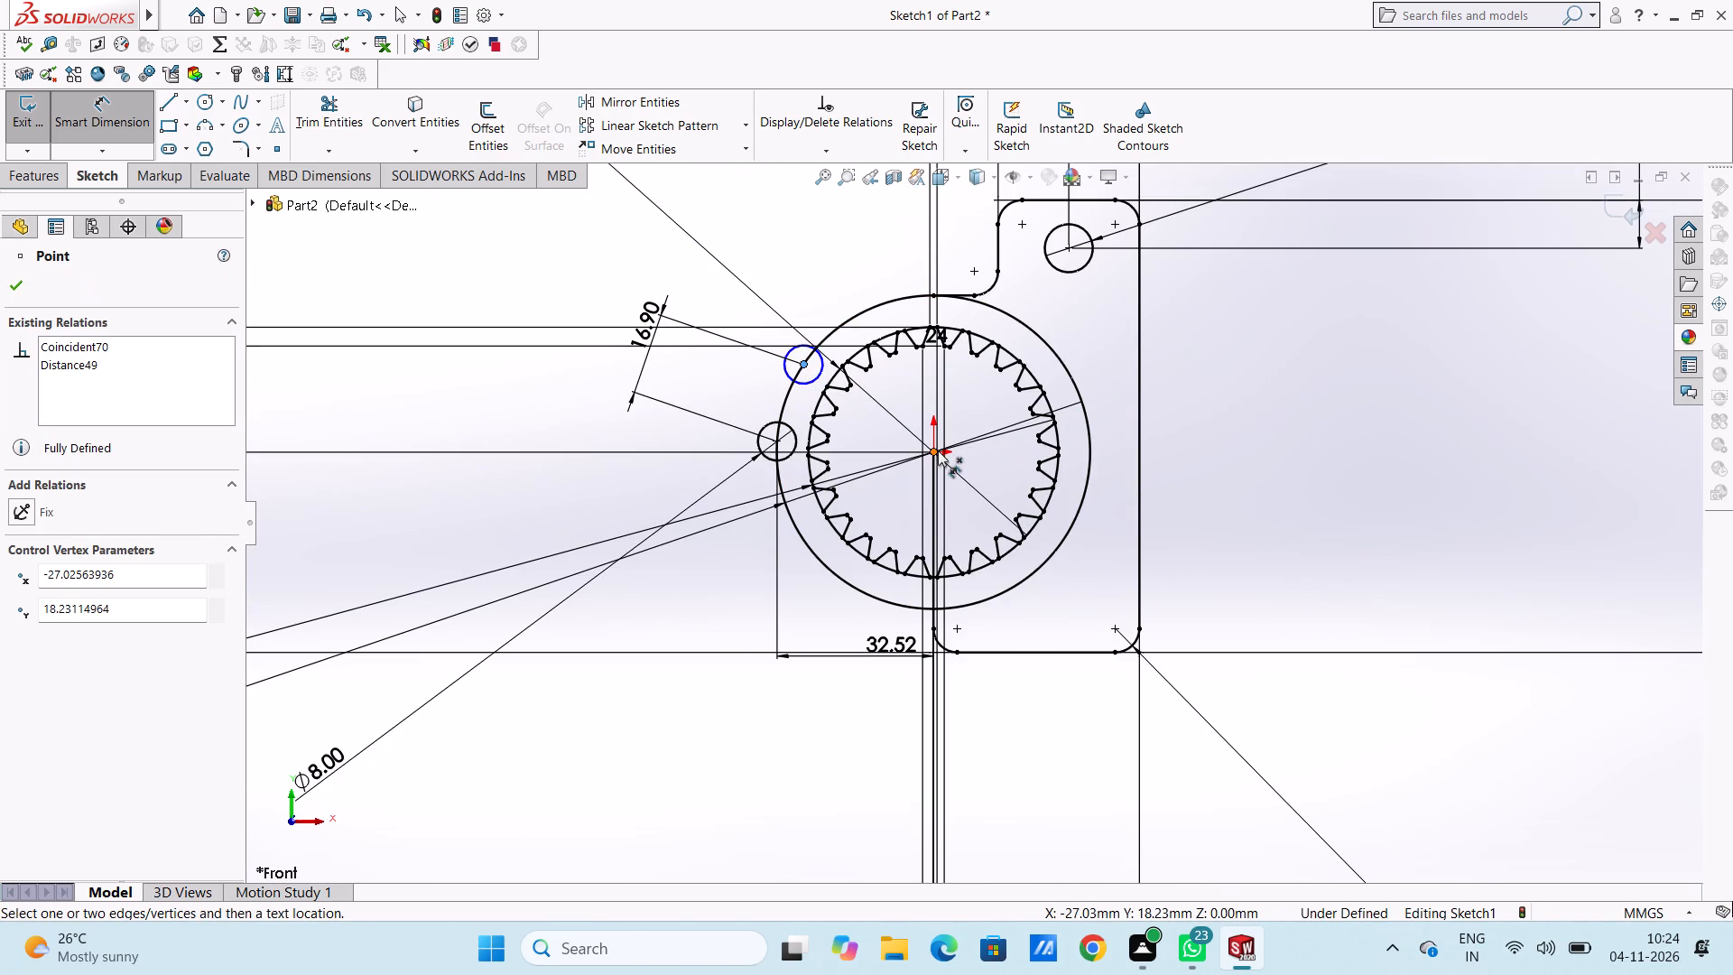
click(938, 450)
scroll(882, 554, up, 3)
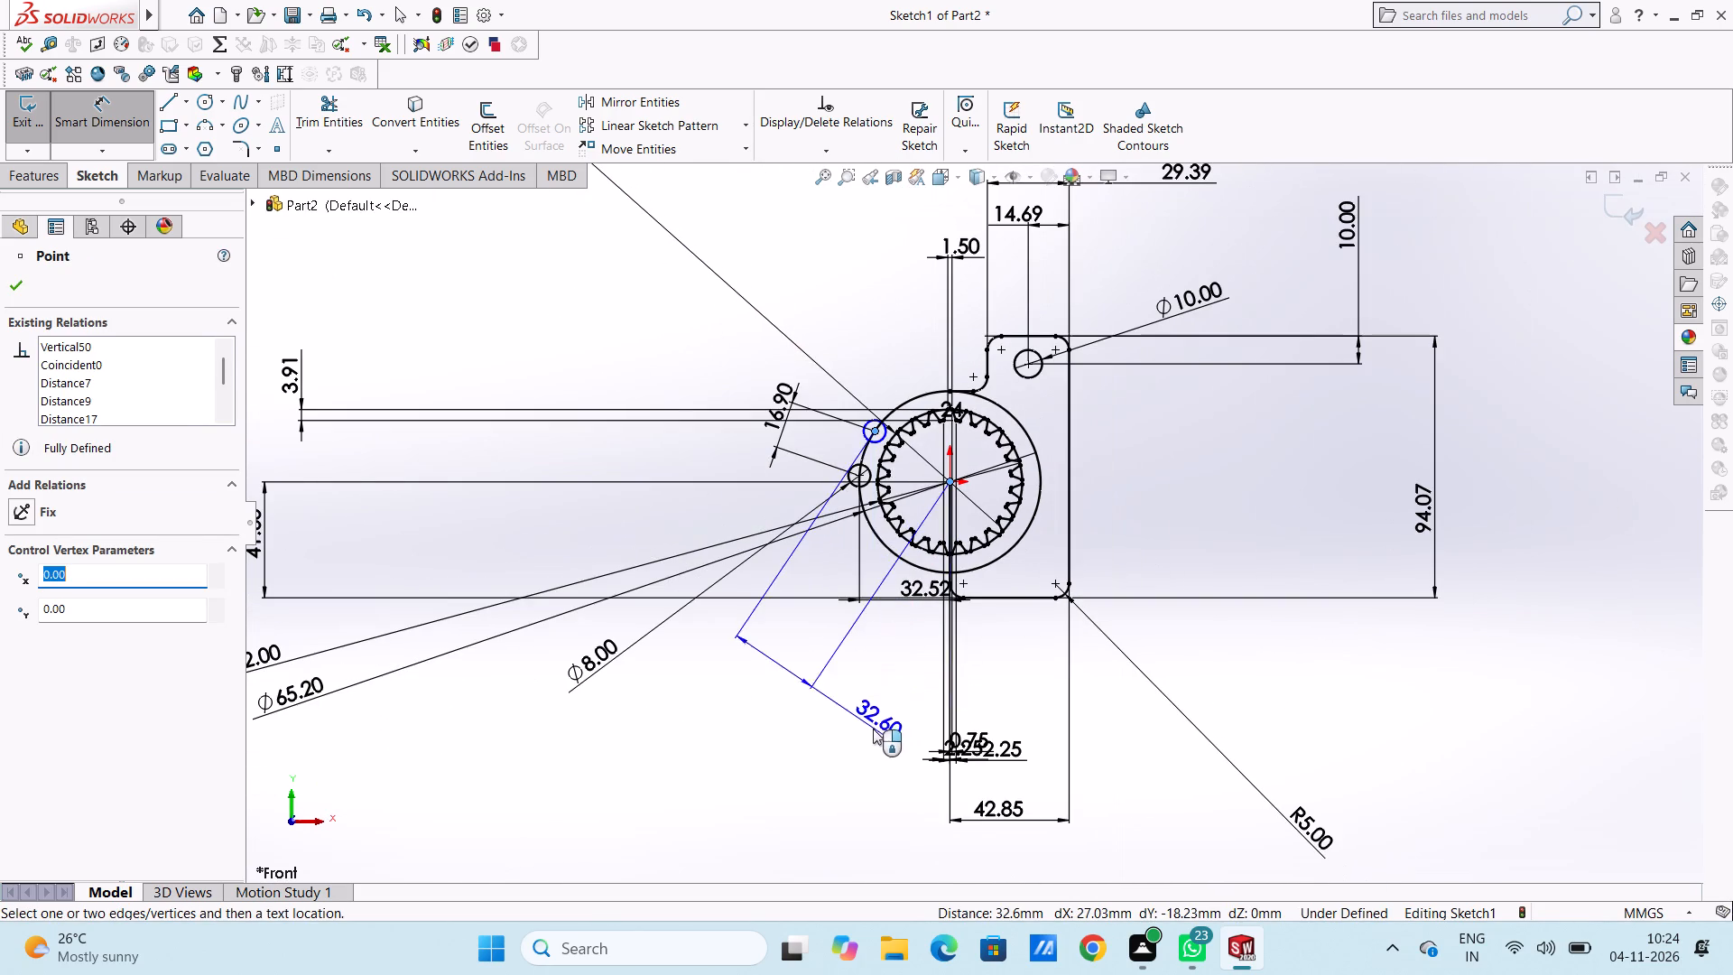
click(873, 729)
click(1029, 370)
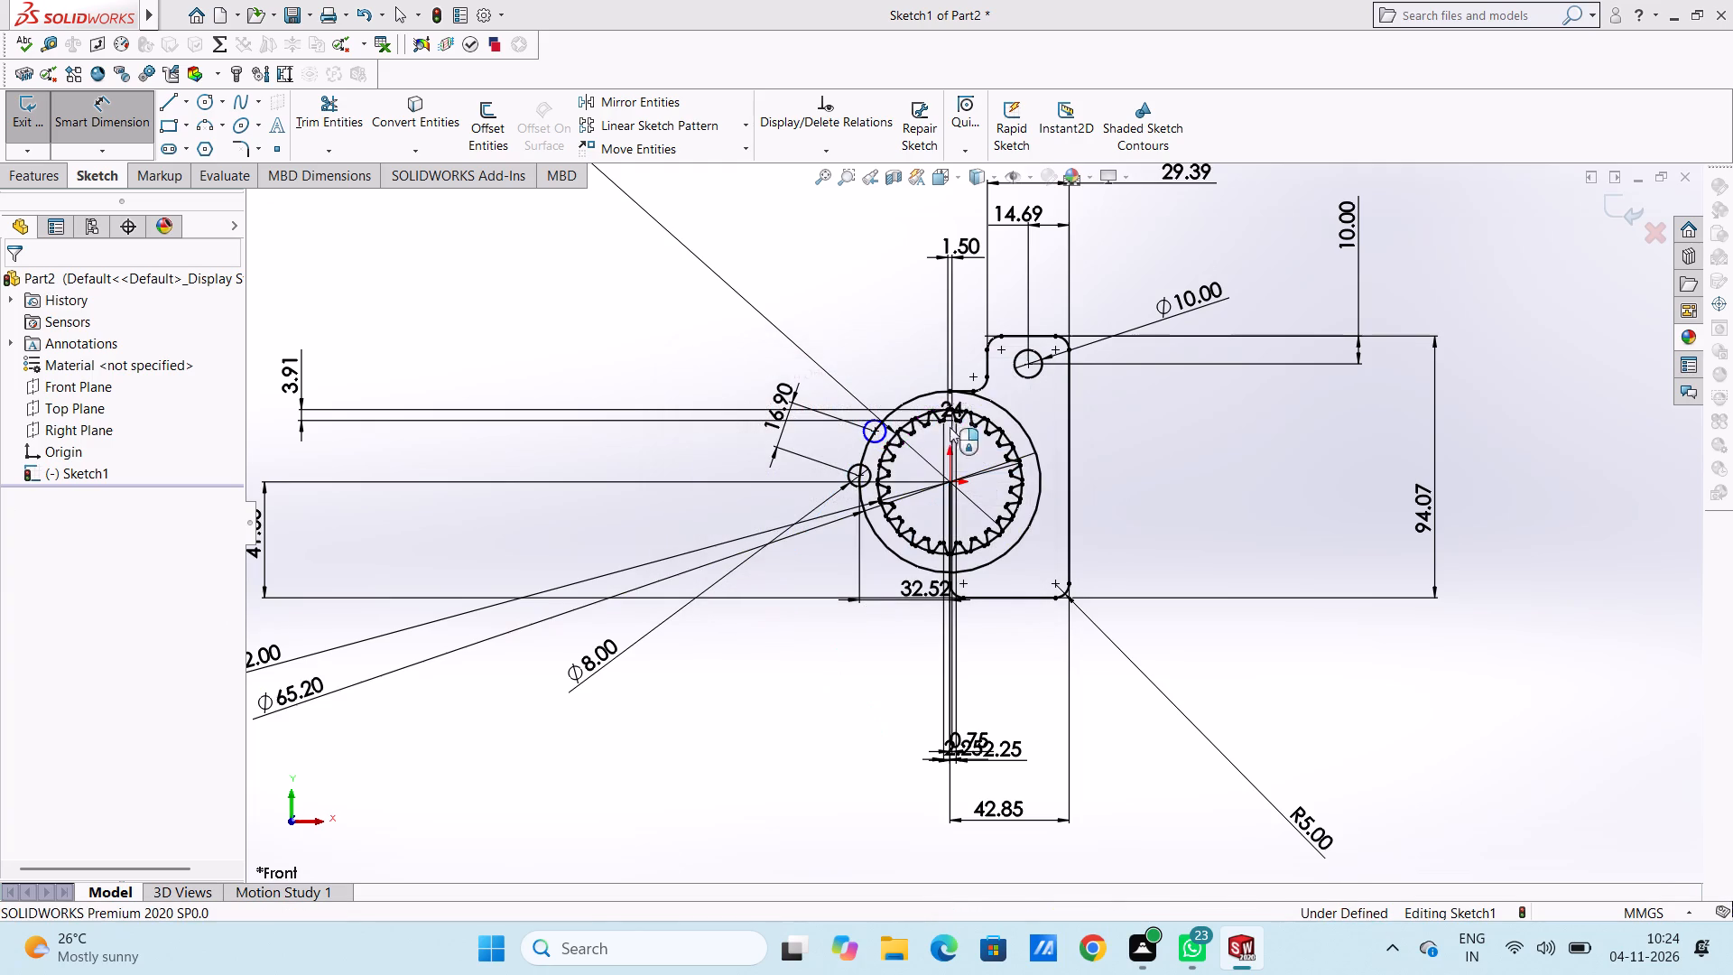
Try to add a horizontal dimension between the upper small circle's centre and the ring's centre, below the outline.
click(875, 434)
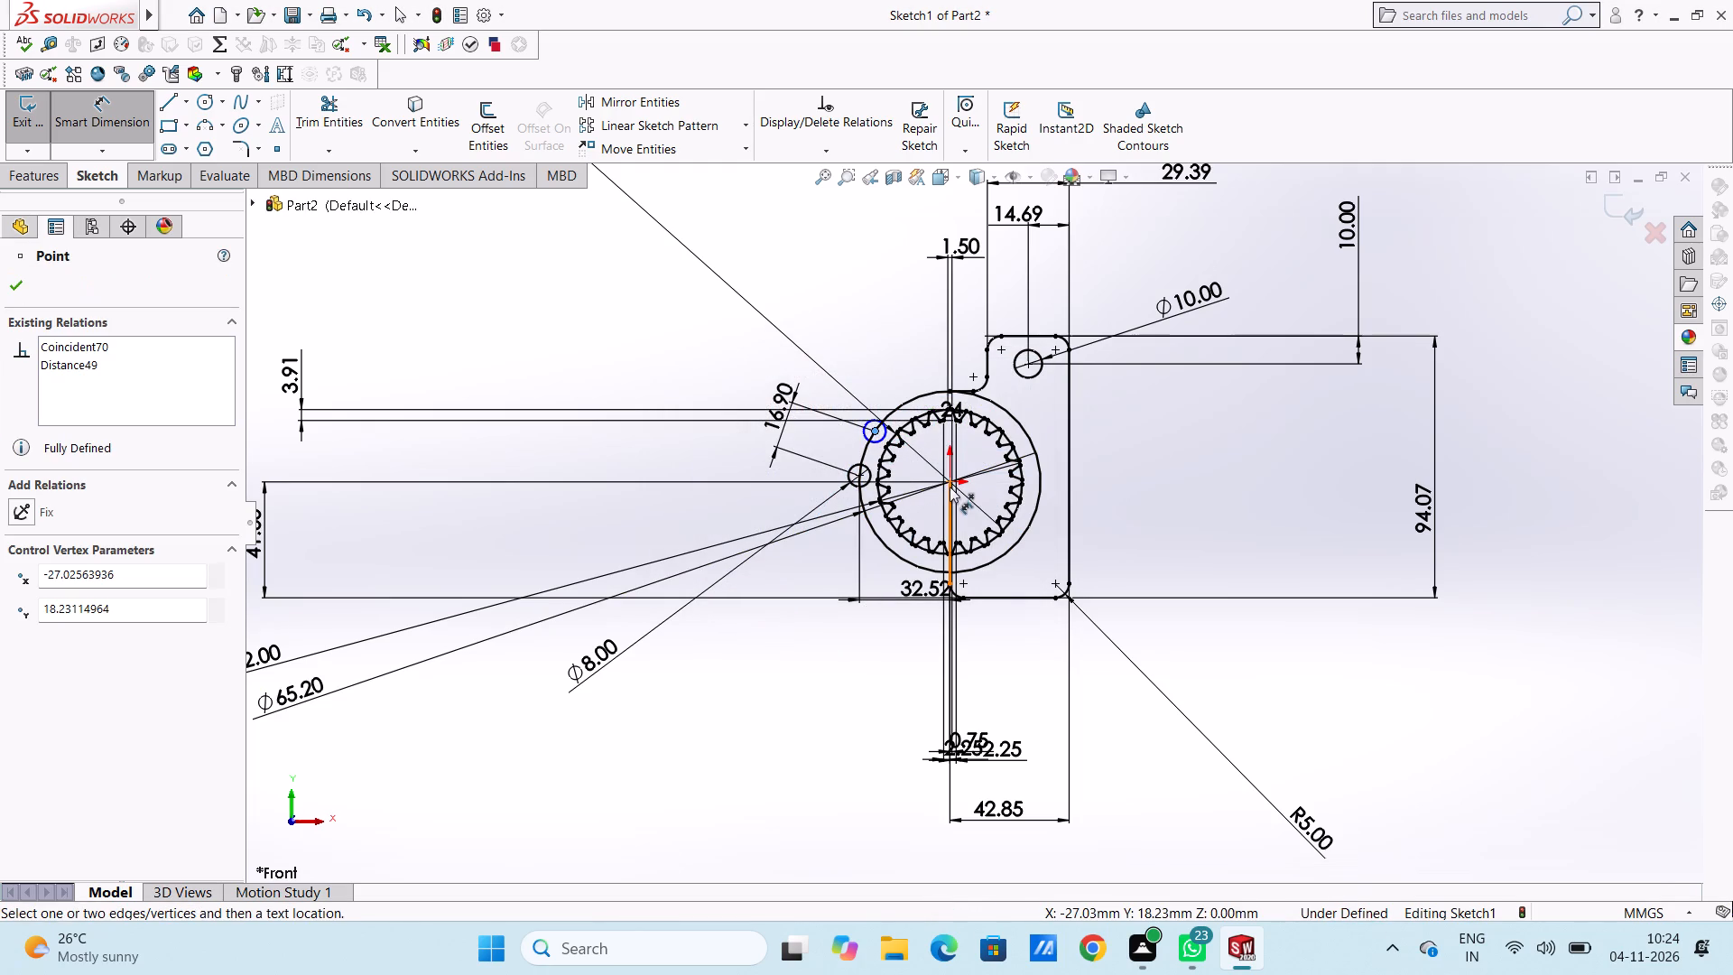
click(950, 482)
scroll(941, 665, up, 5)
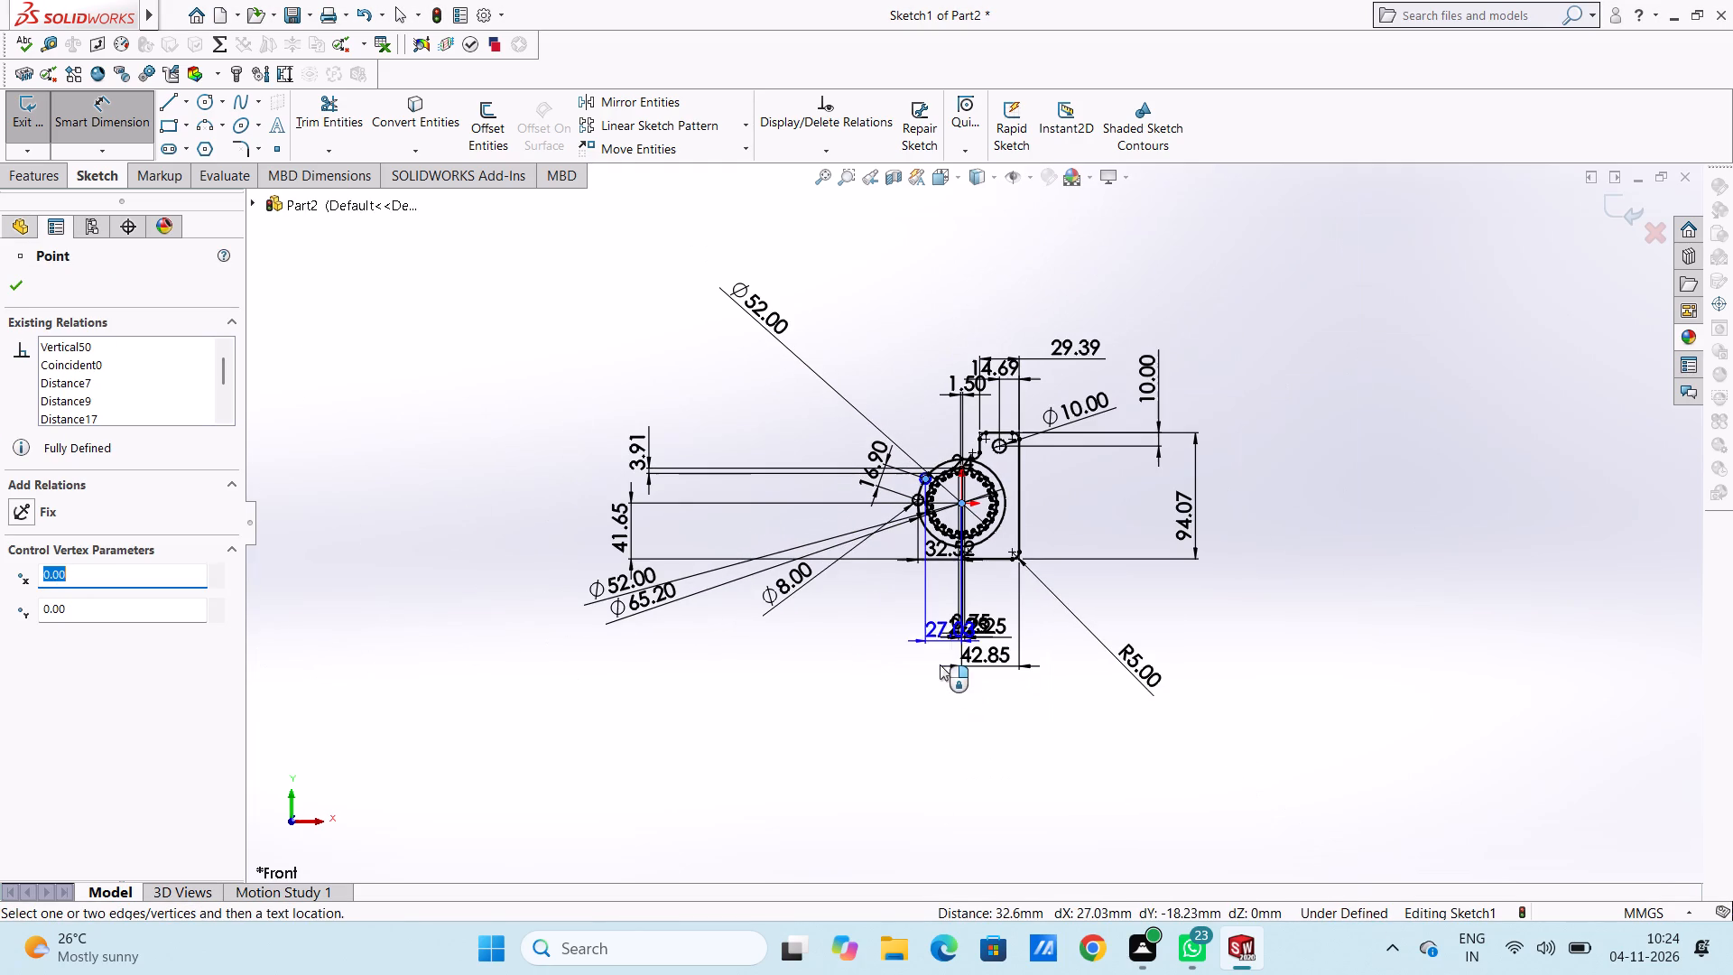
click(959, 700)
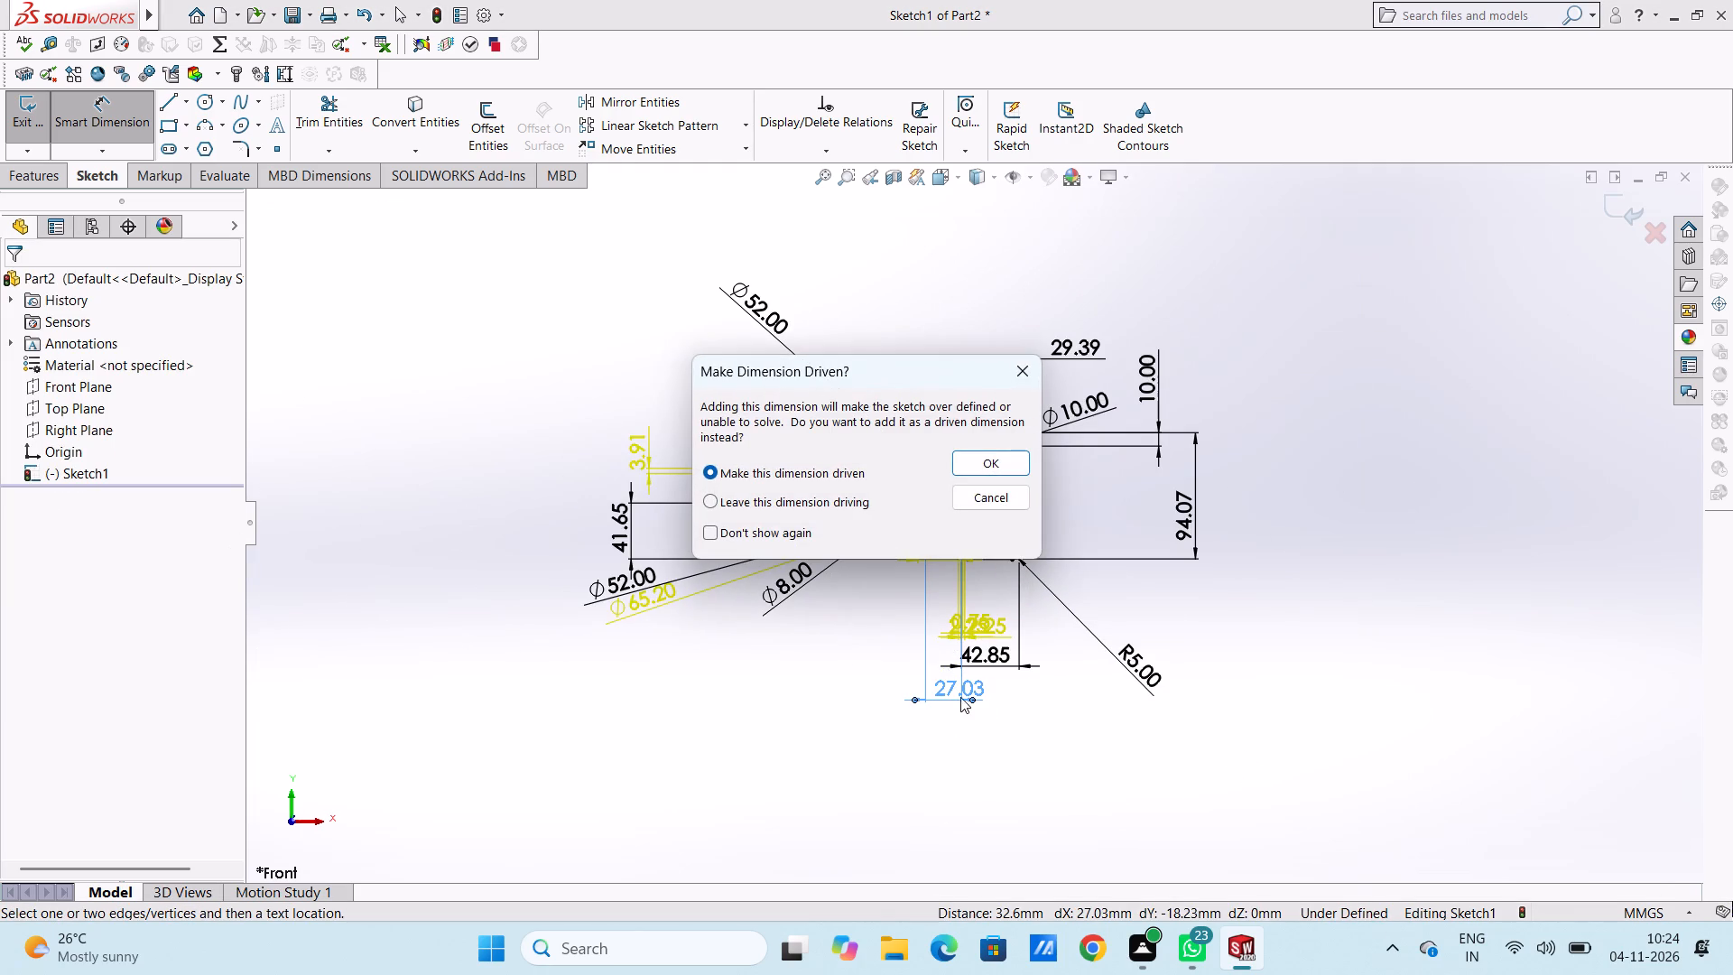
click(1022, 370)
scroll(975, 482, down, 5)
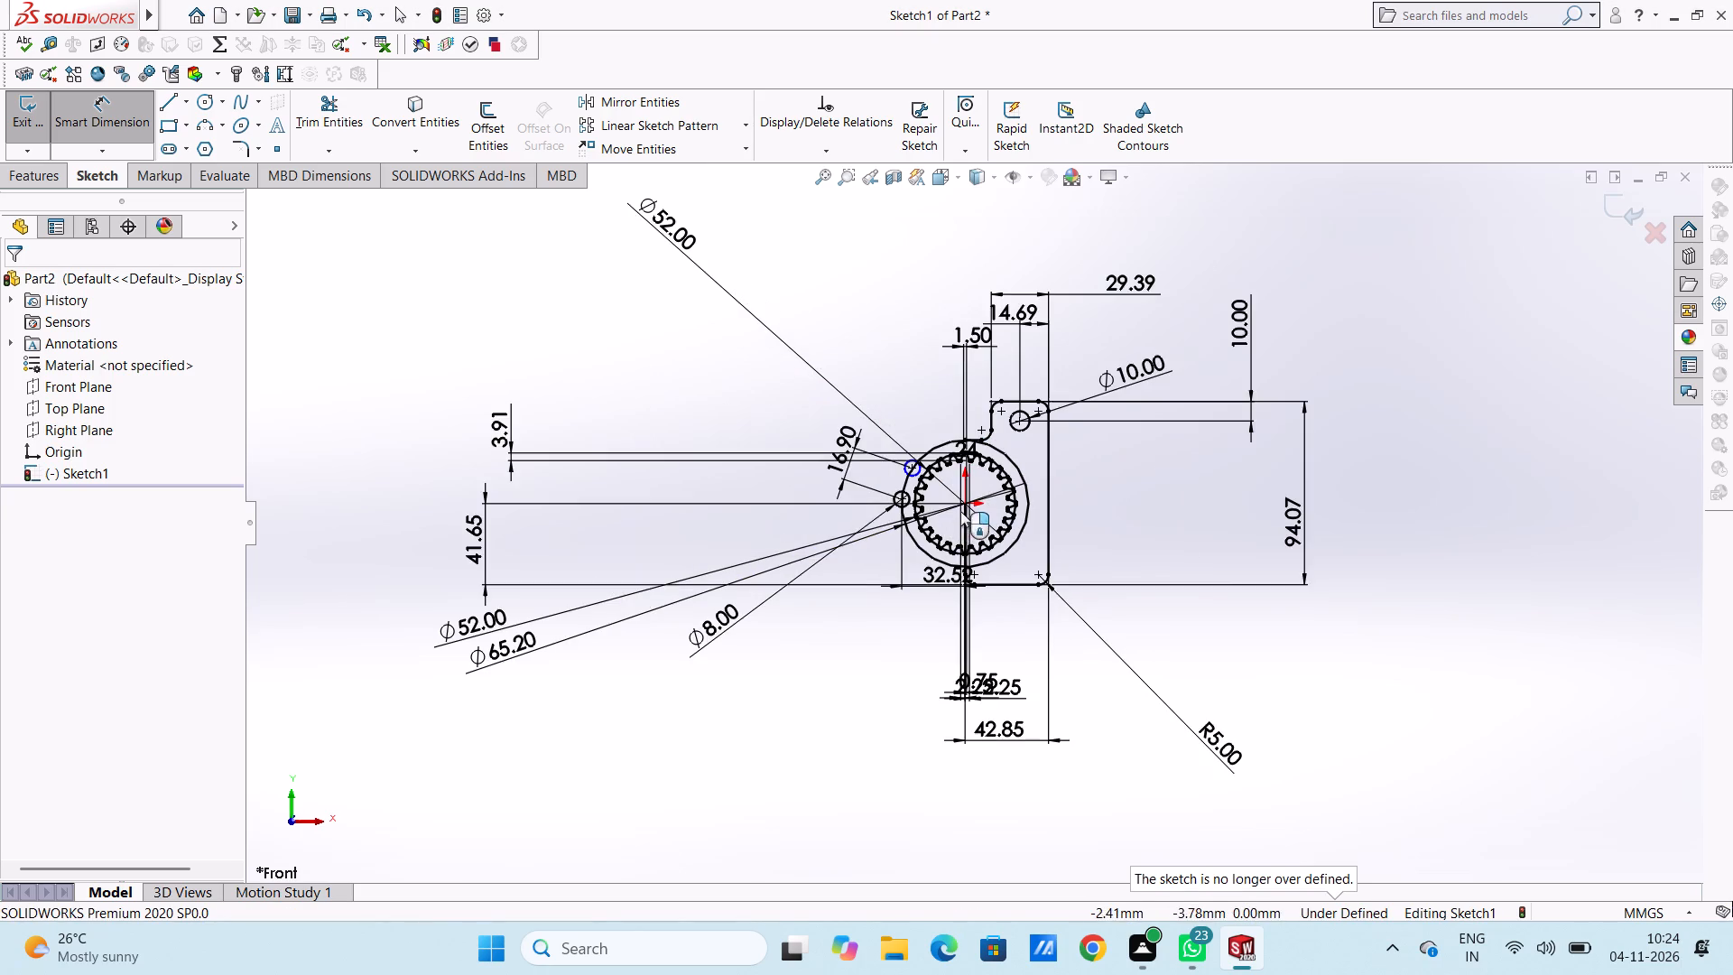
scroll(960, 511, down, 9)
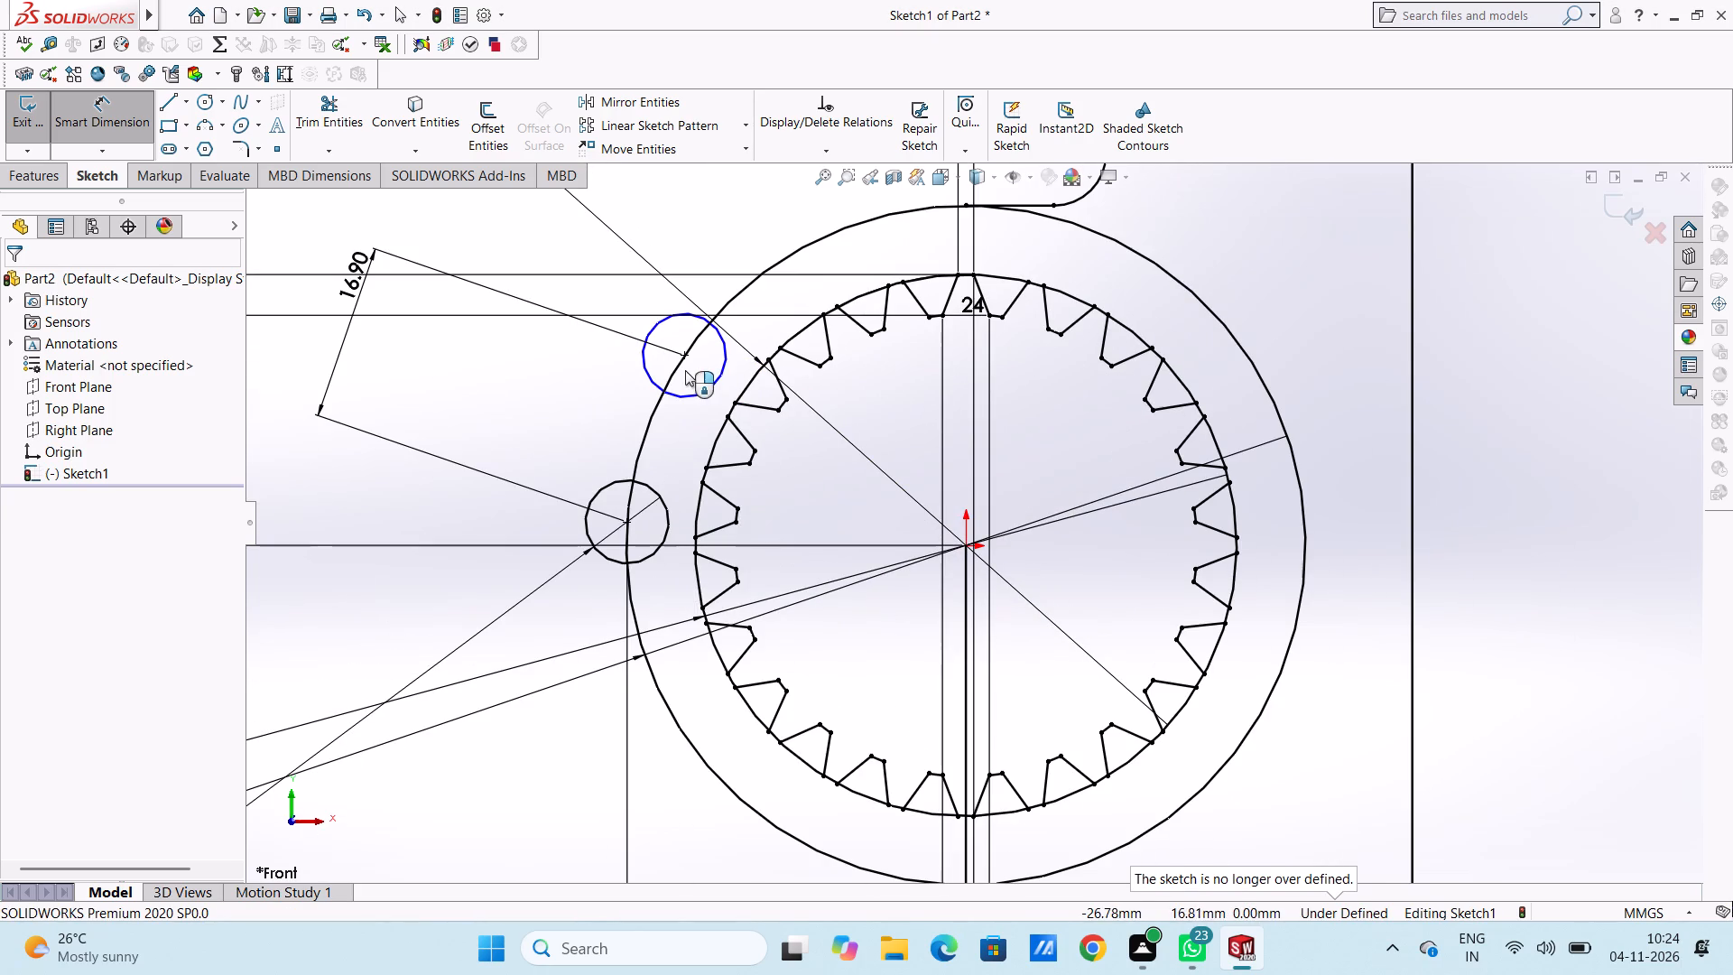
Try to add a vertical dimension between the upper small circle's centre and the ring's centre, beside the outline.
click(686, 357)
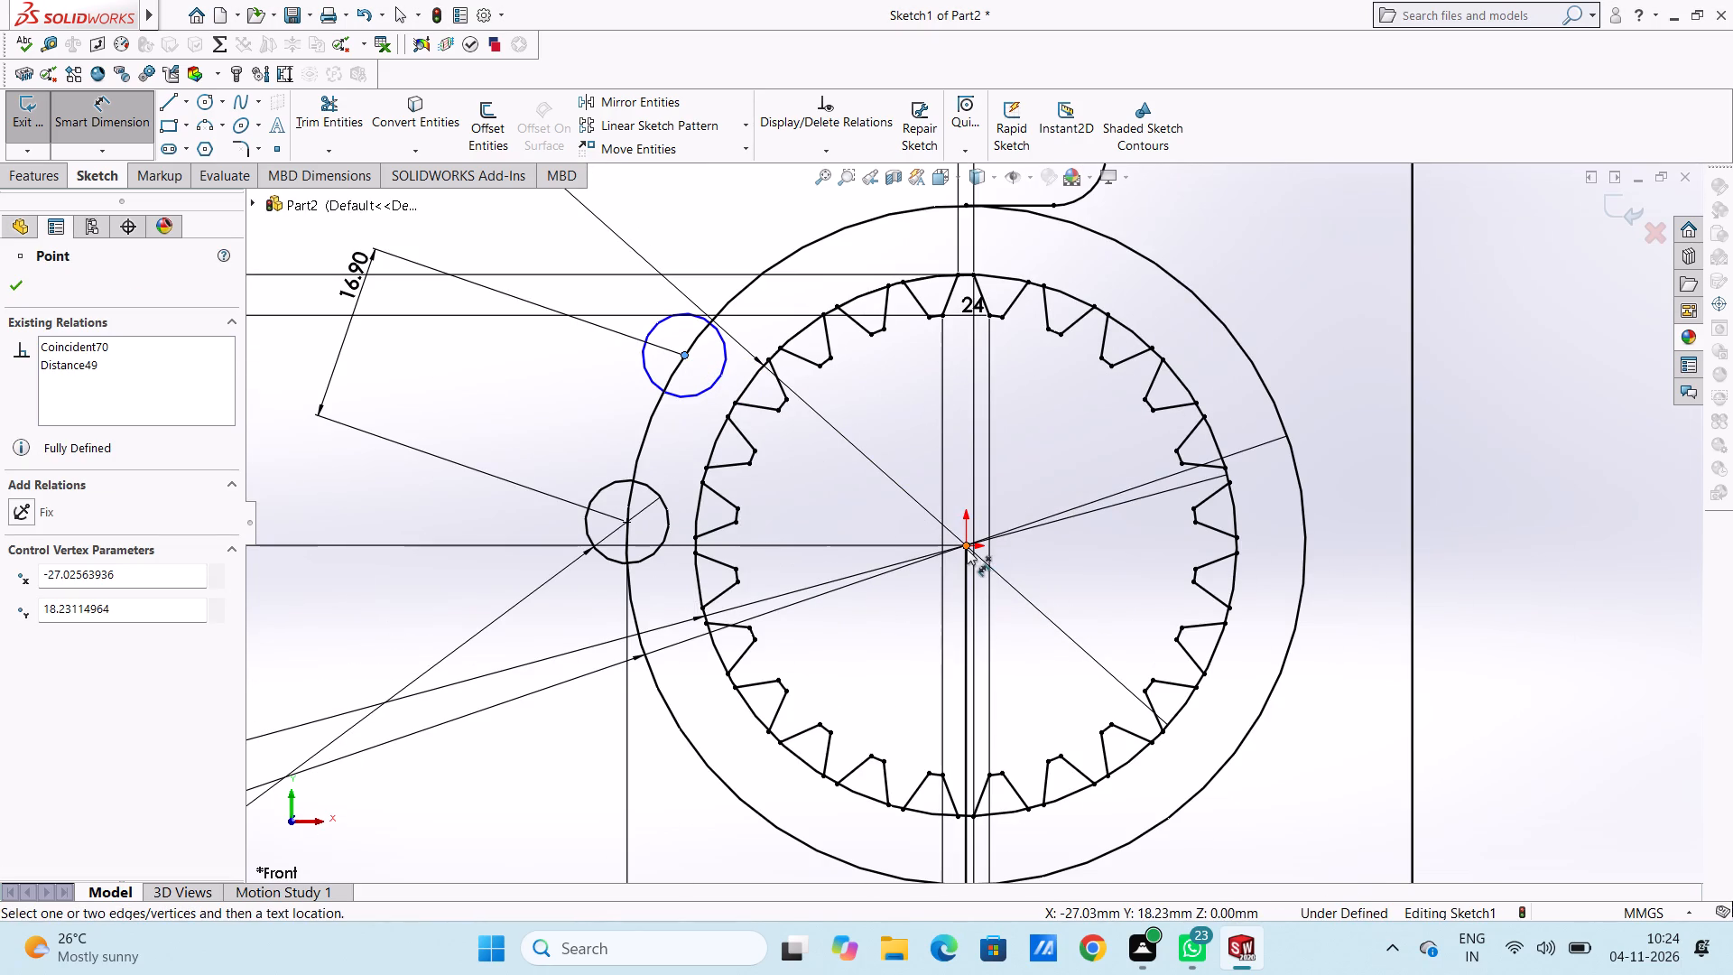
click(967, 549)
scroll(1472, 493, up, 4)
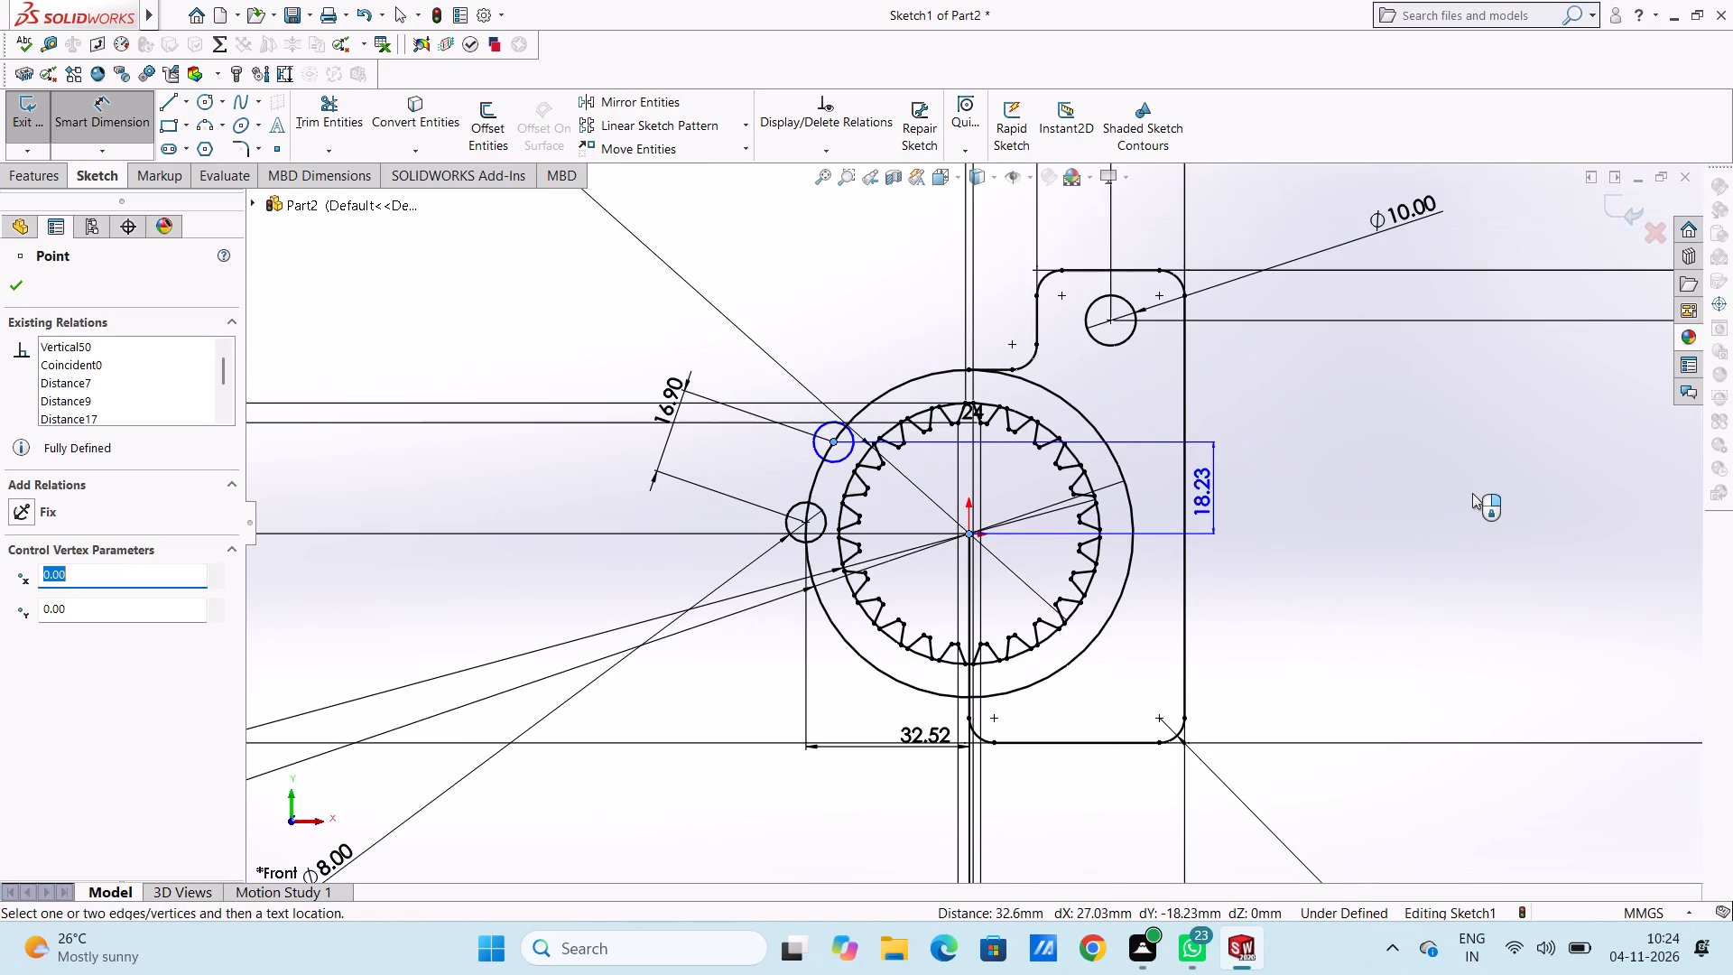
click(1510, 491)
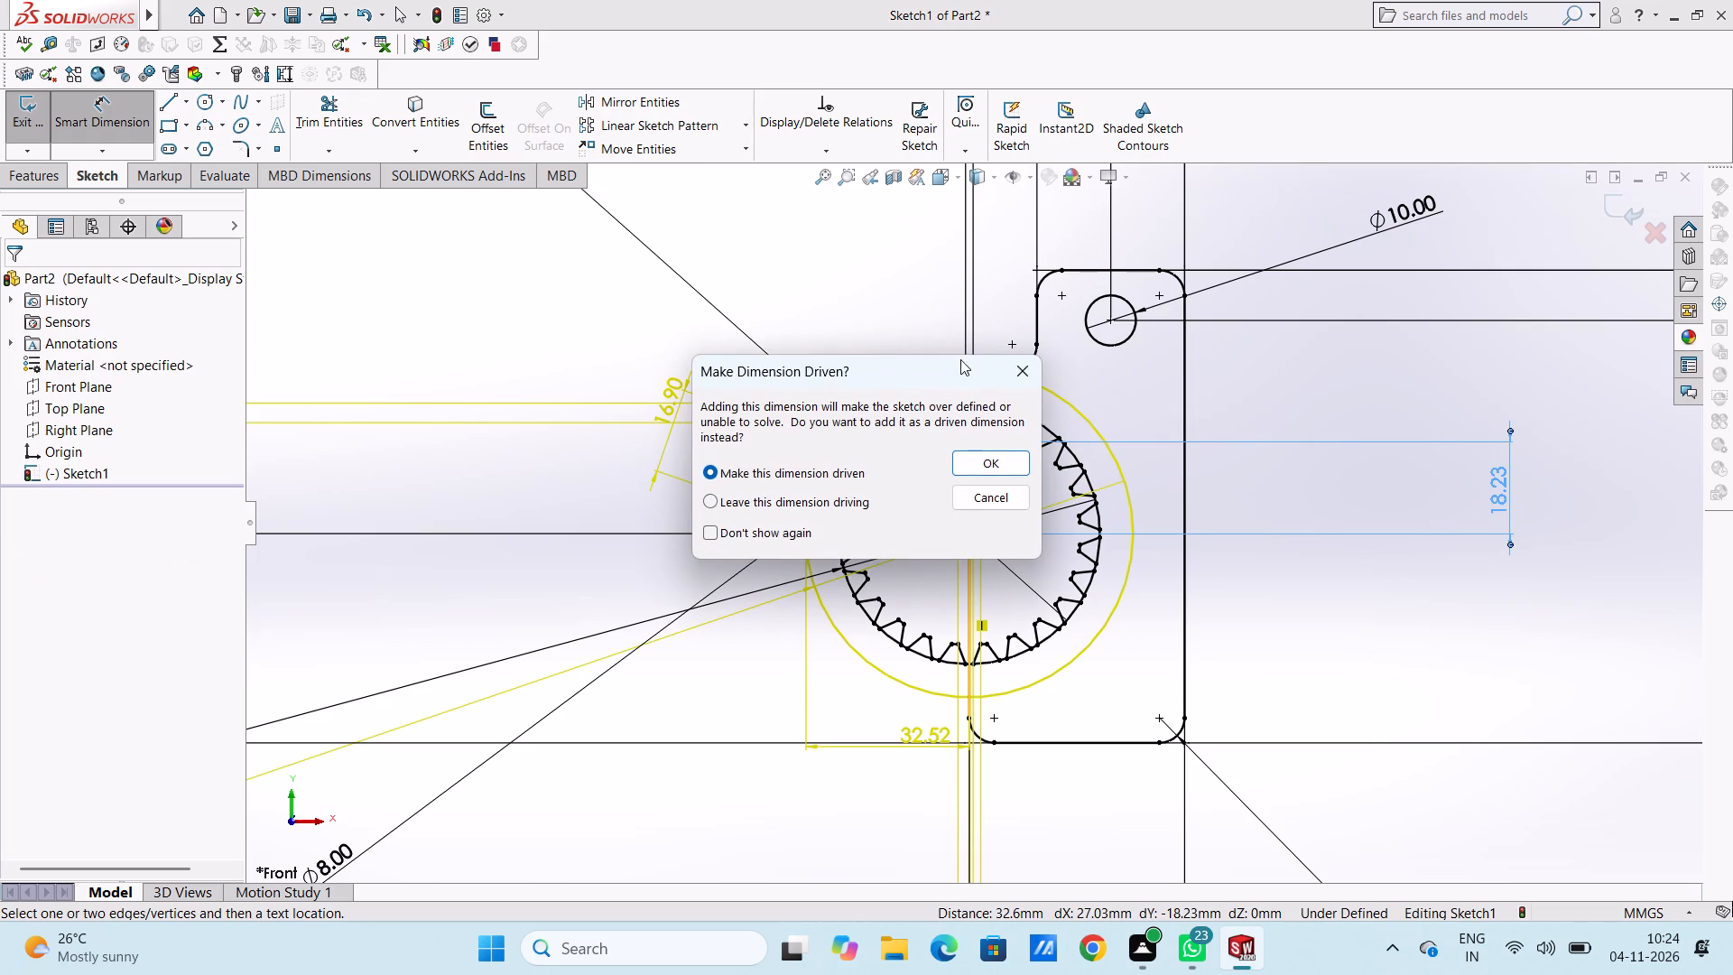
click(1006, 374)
Add an 8 mm diameter dimension to the upper small circle, placed above the ring.
scroll(857, 485, down, 4)
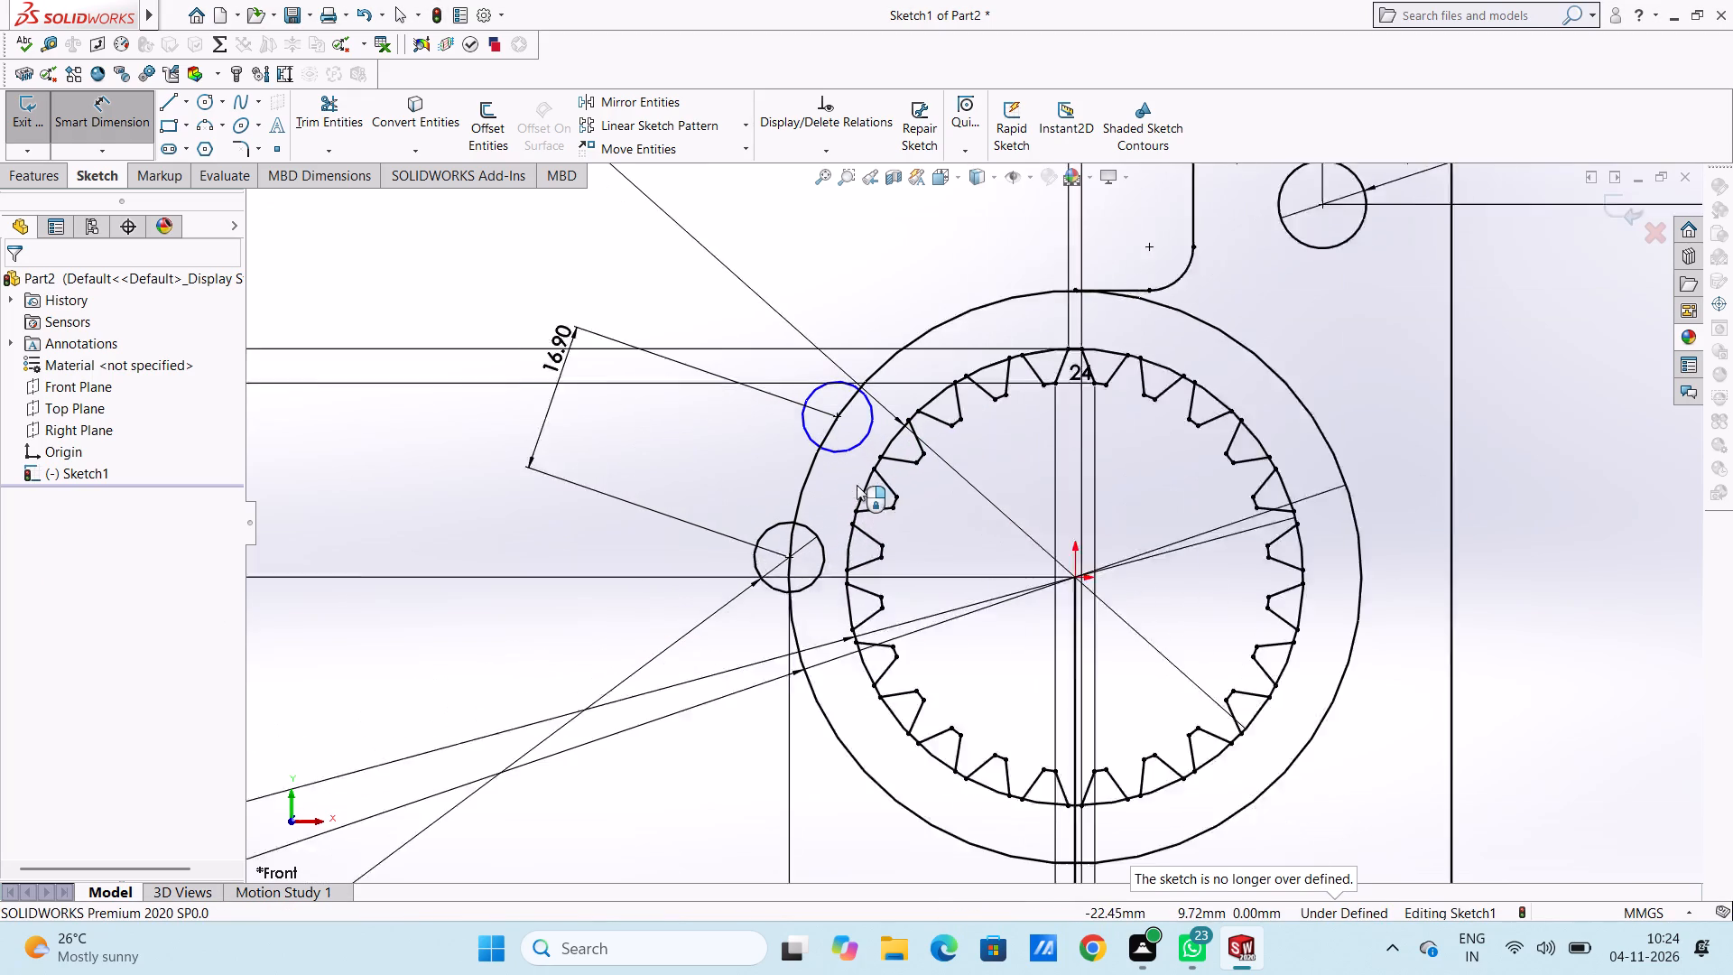
scroll(857, 485, down, 1)
click(844, 446)
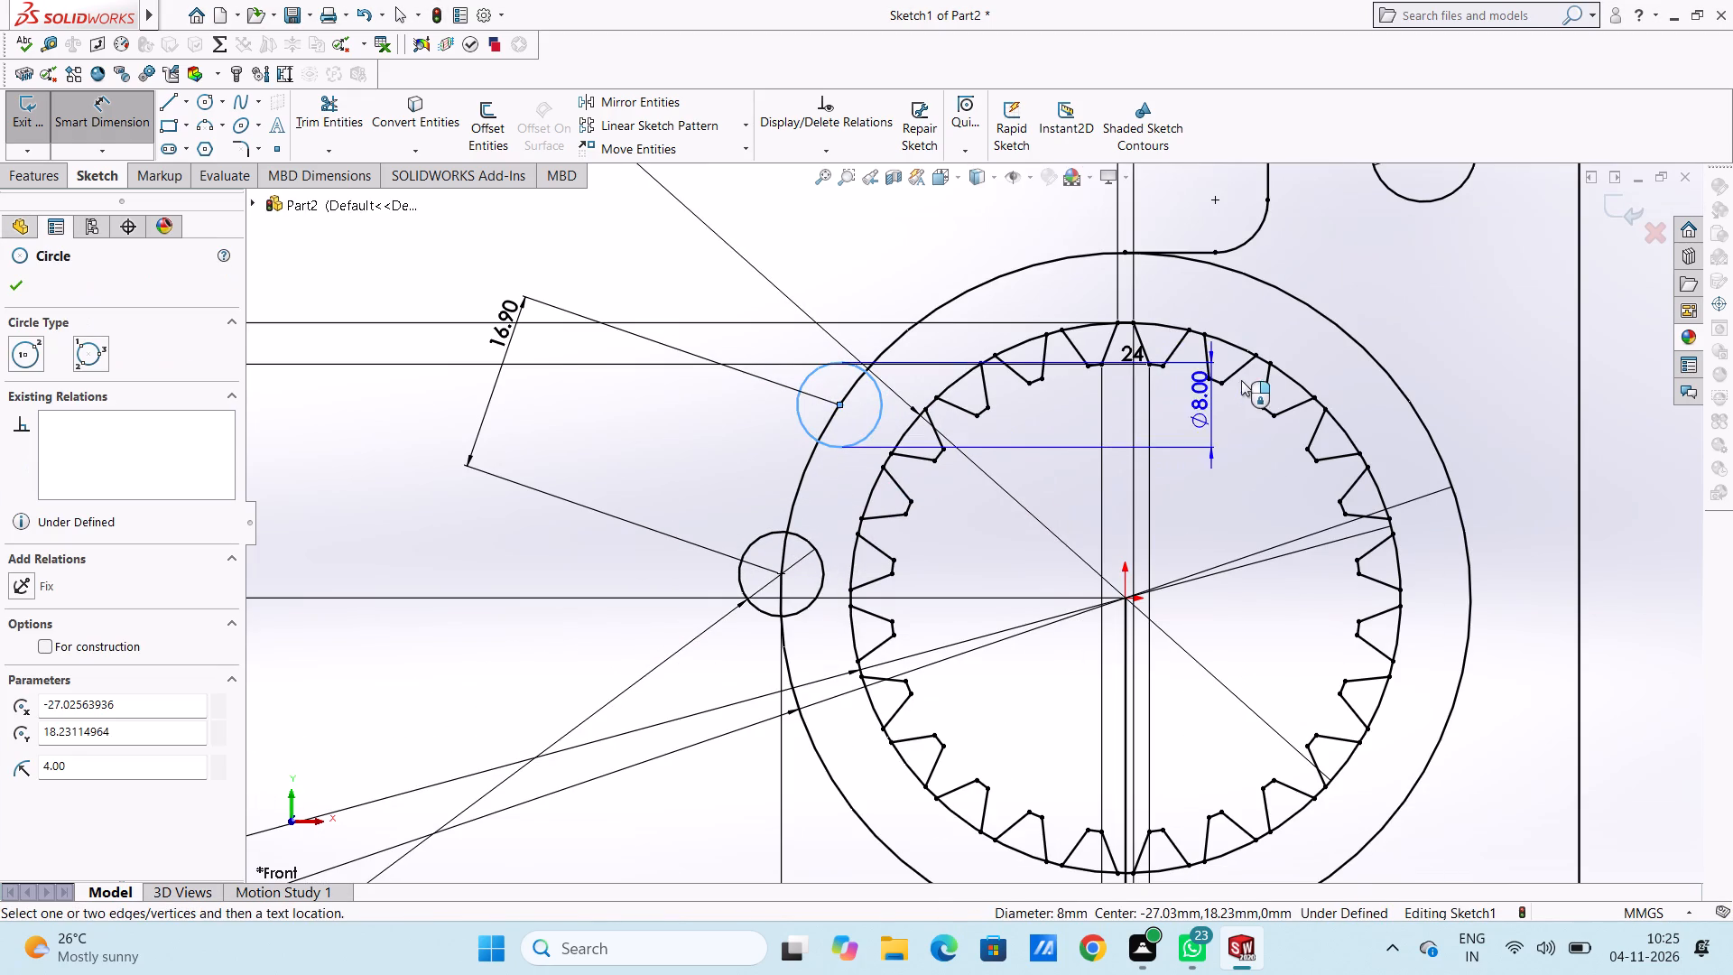
scroll(1251, 371, up, 4)
scroll(1170, 320, up, 5)
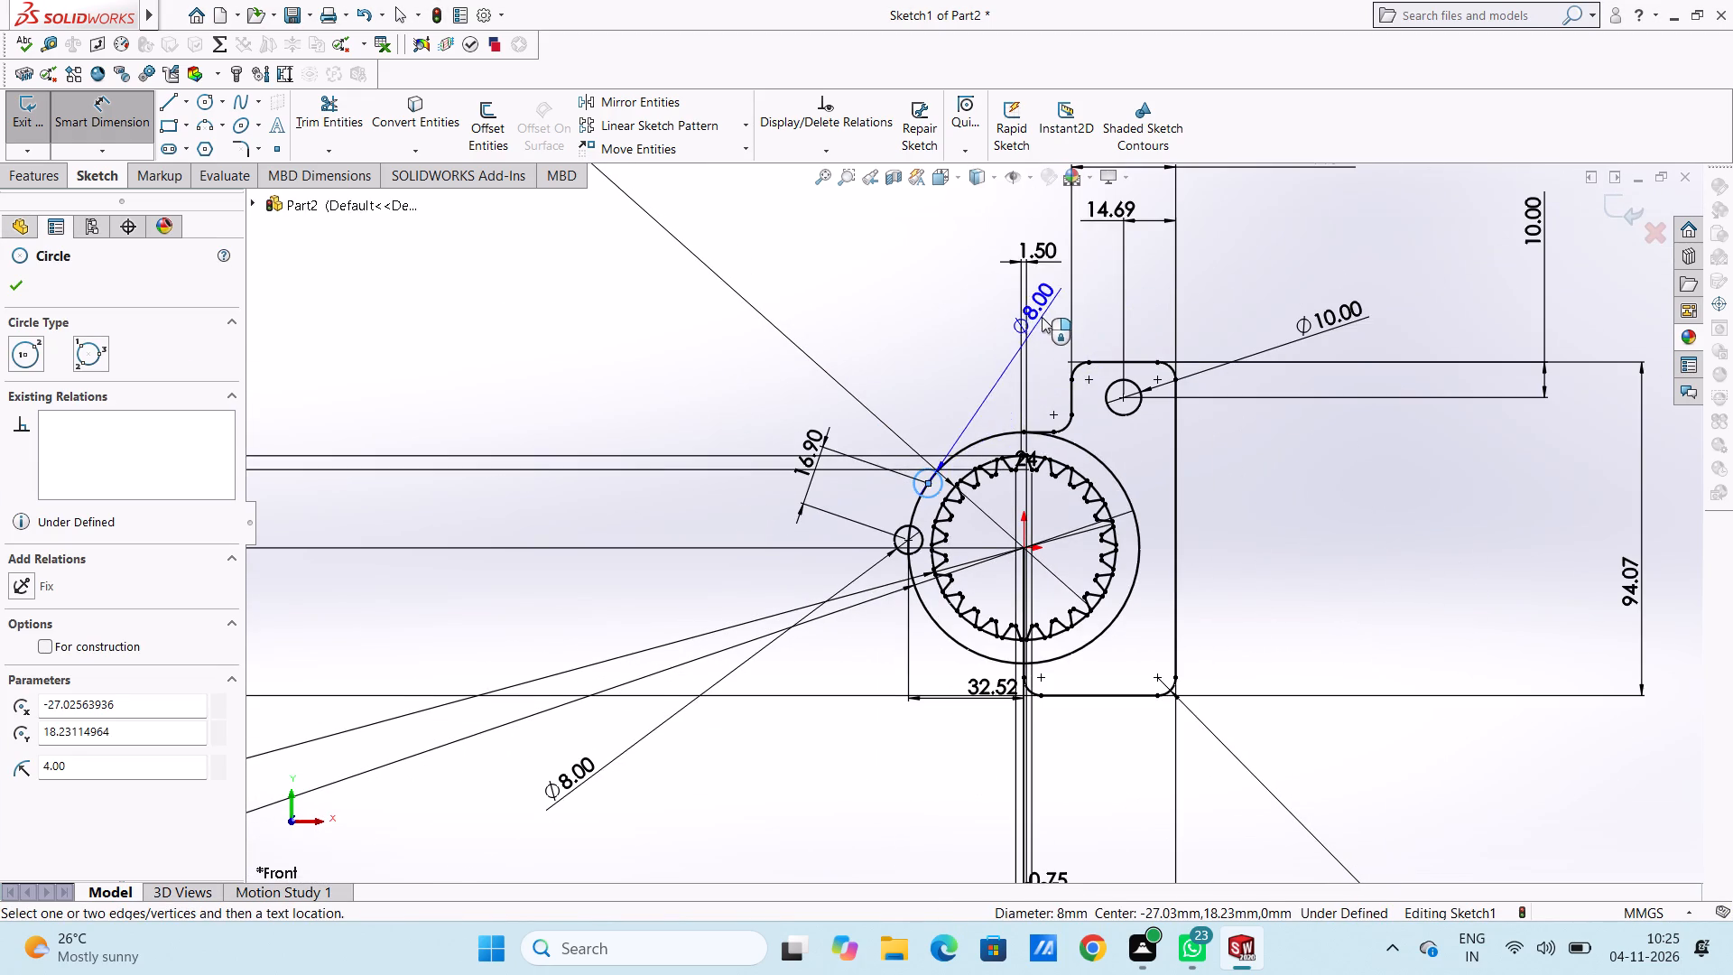
scroll(1042, 317, up, 5)
click(984, 300)
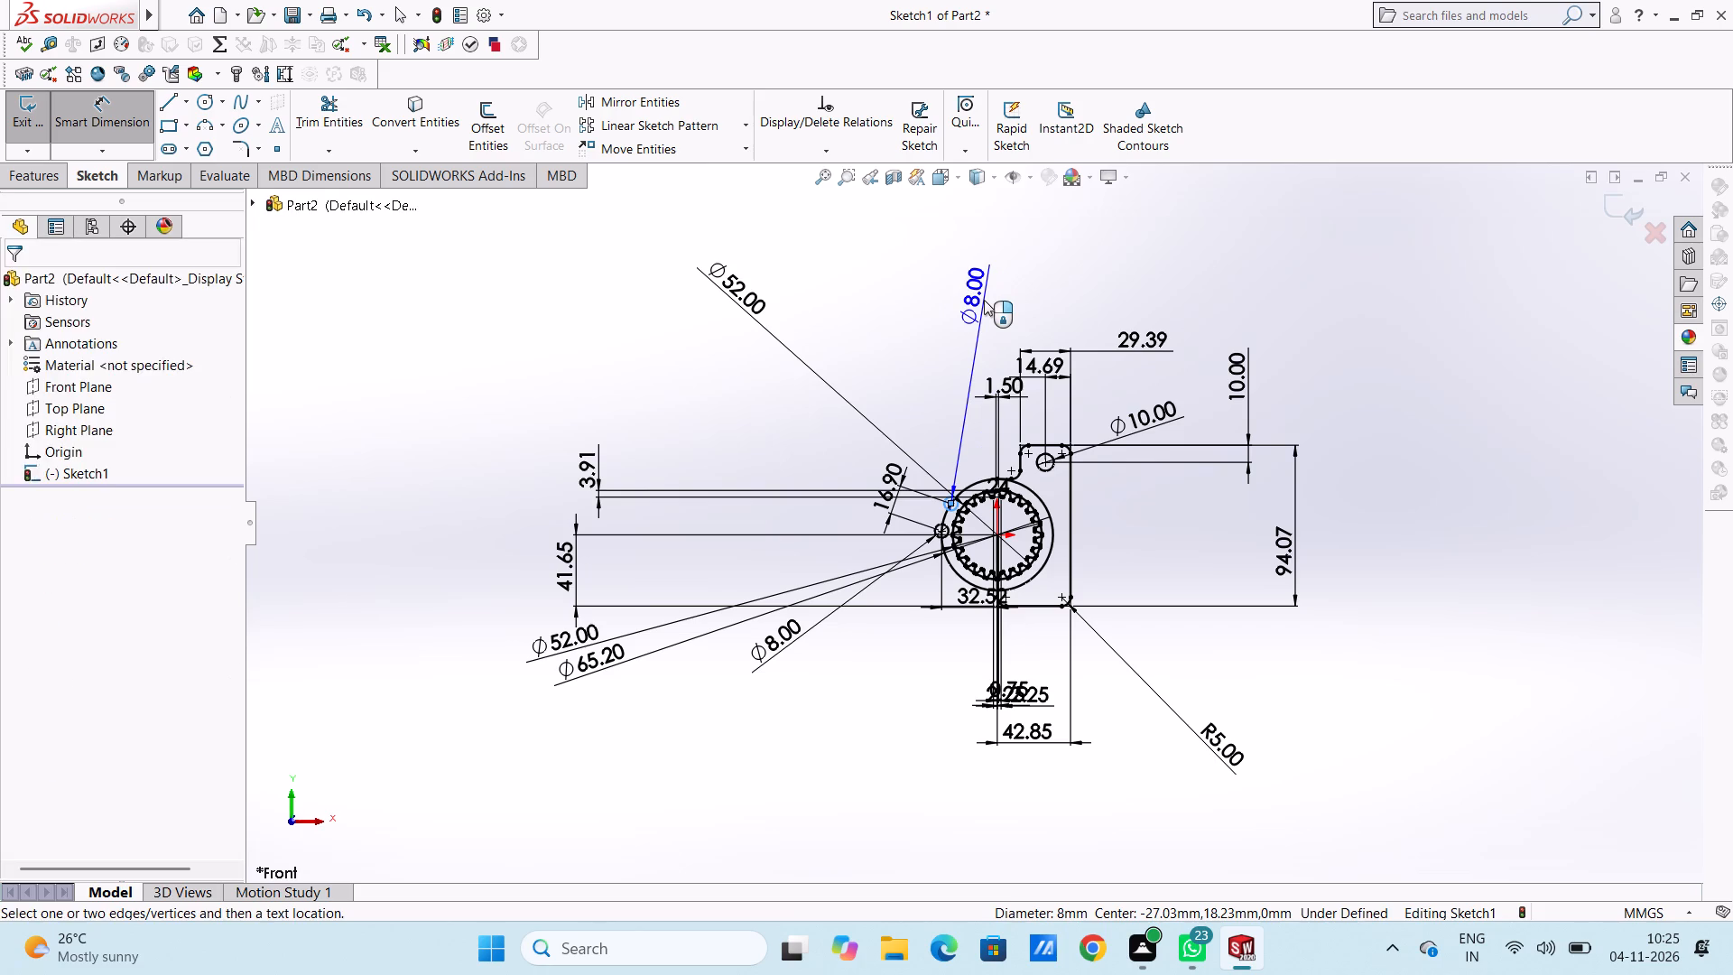
click(903, 267)
click(862, 309)
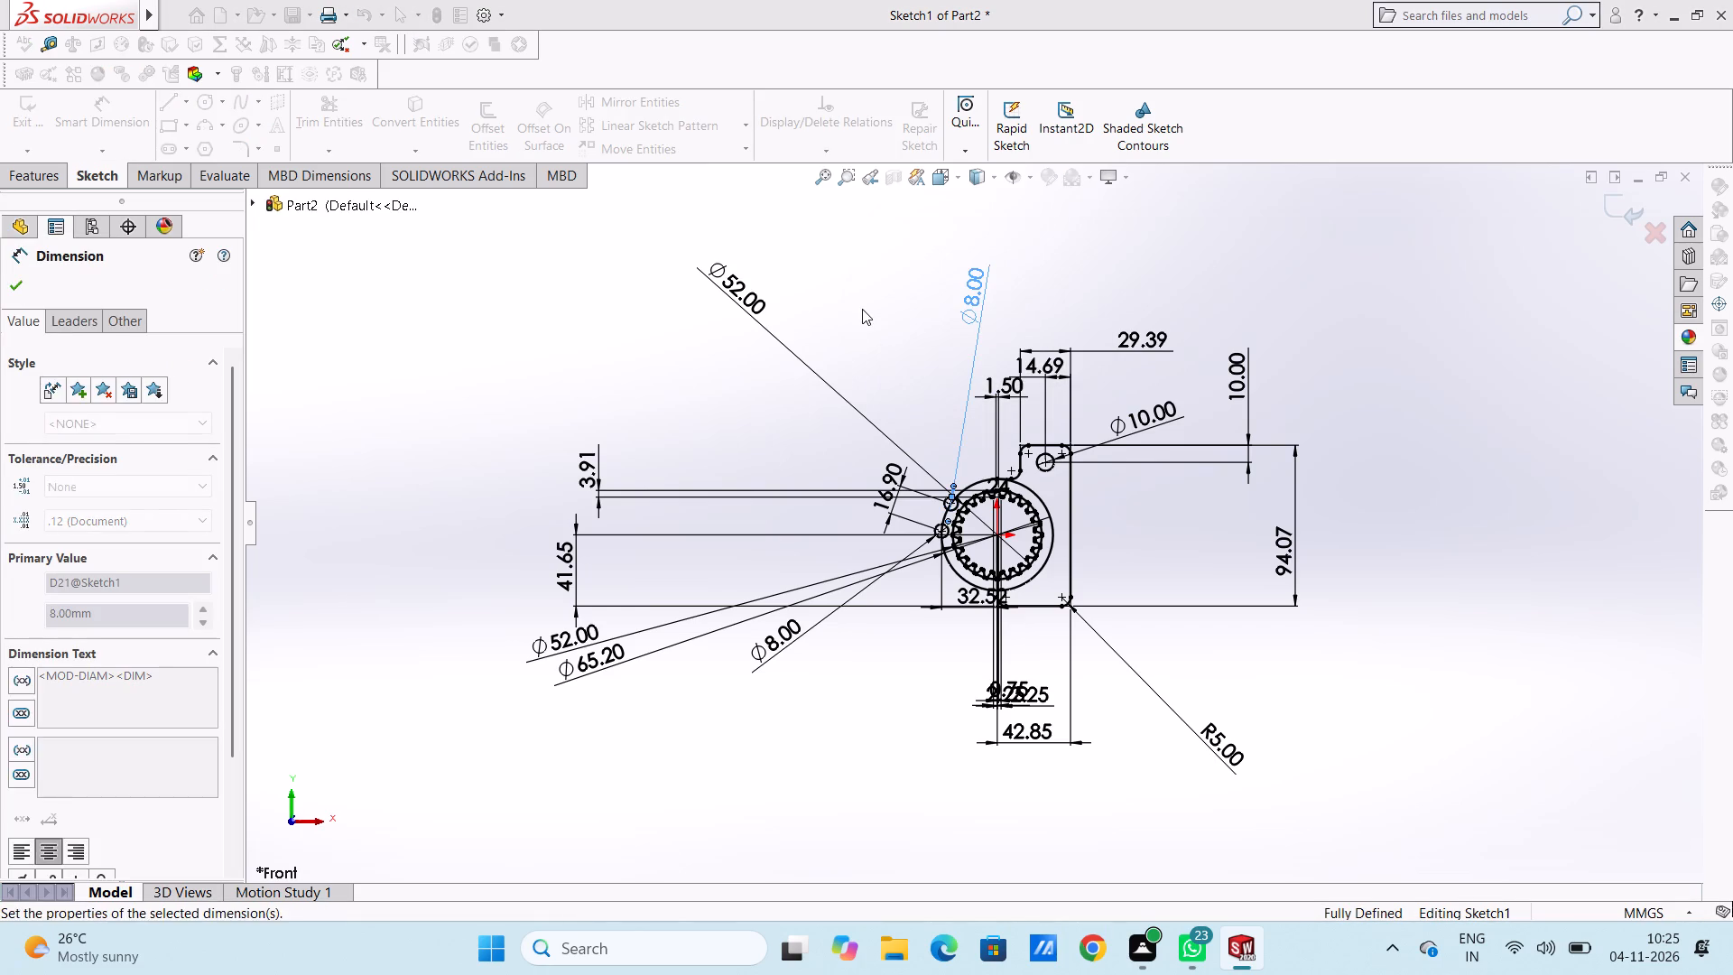
Move the 16.9 mm dimension between the small circles outward, clear of the ring and above the 3.91 mm dimension.
scroll(1015, 590, down, 4)
scroll(987, 525, up, 5)
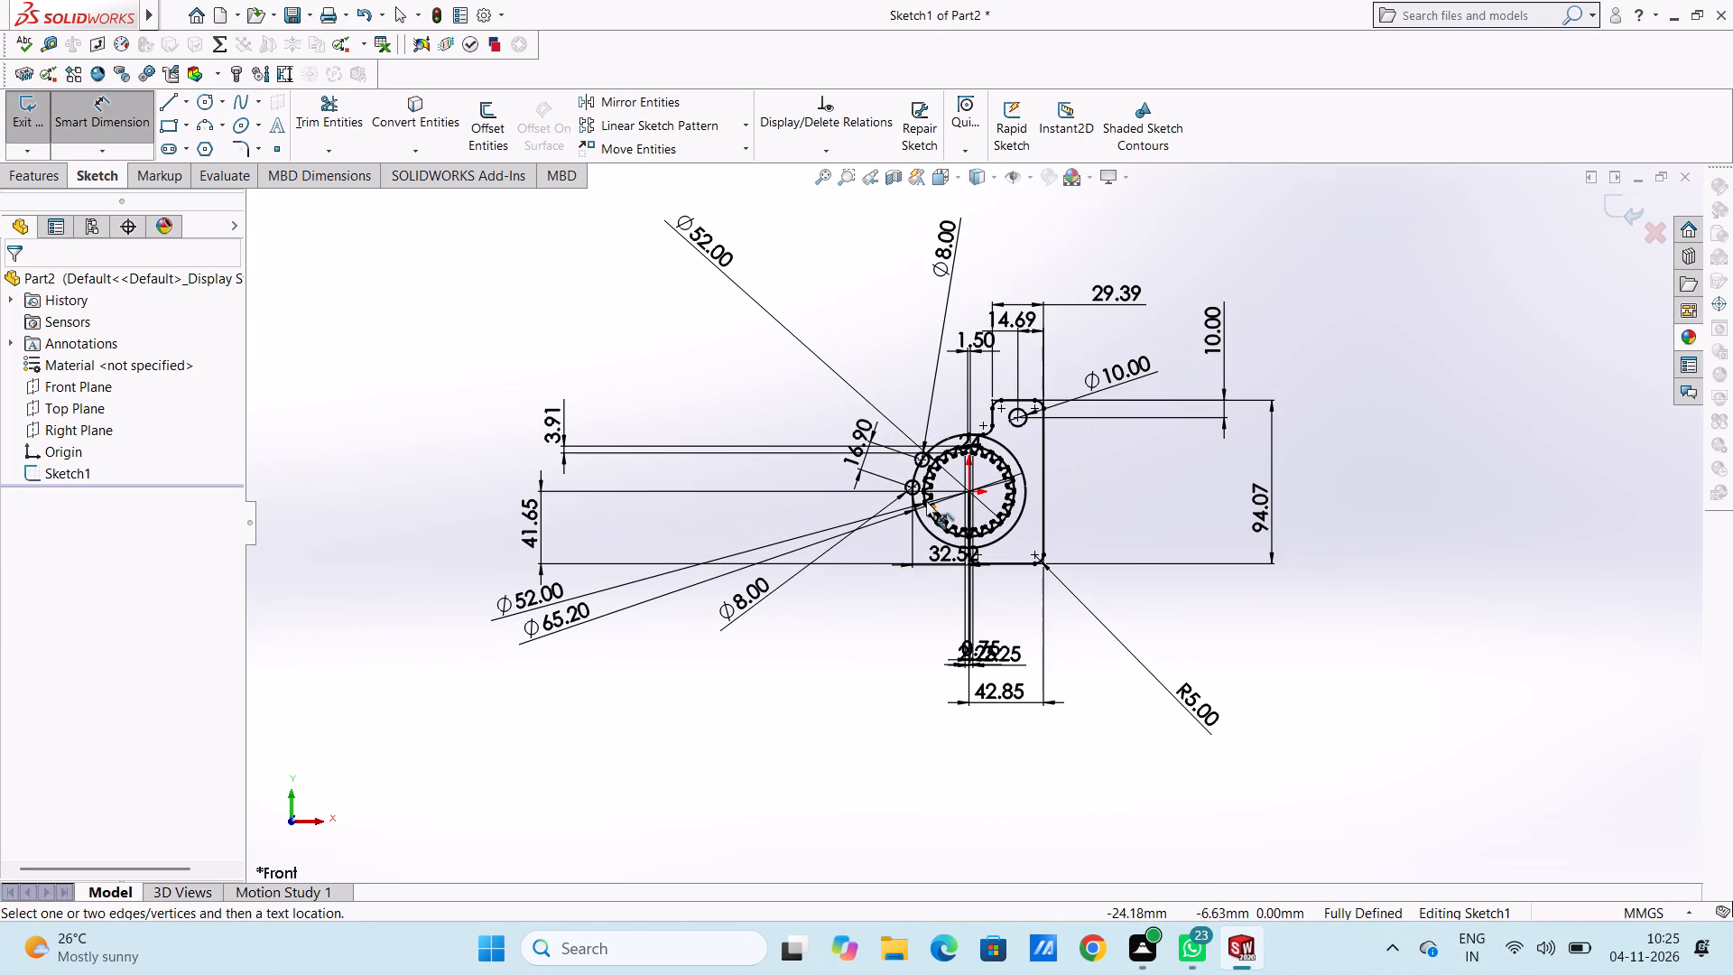
drag(874, 470, 487, 394)
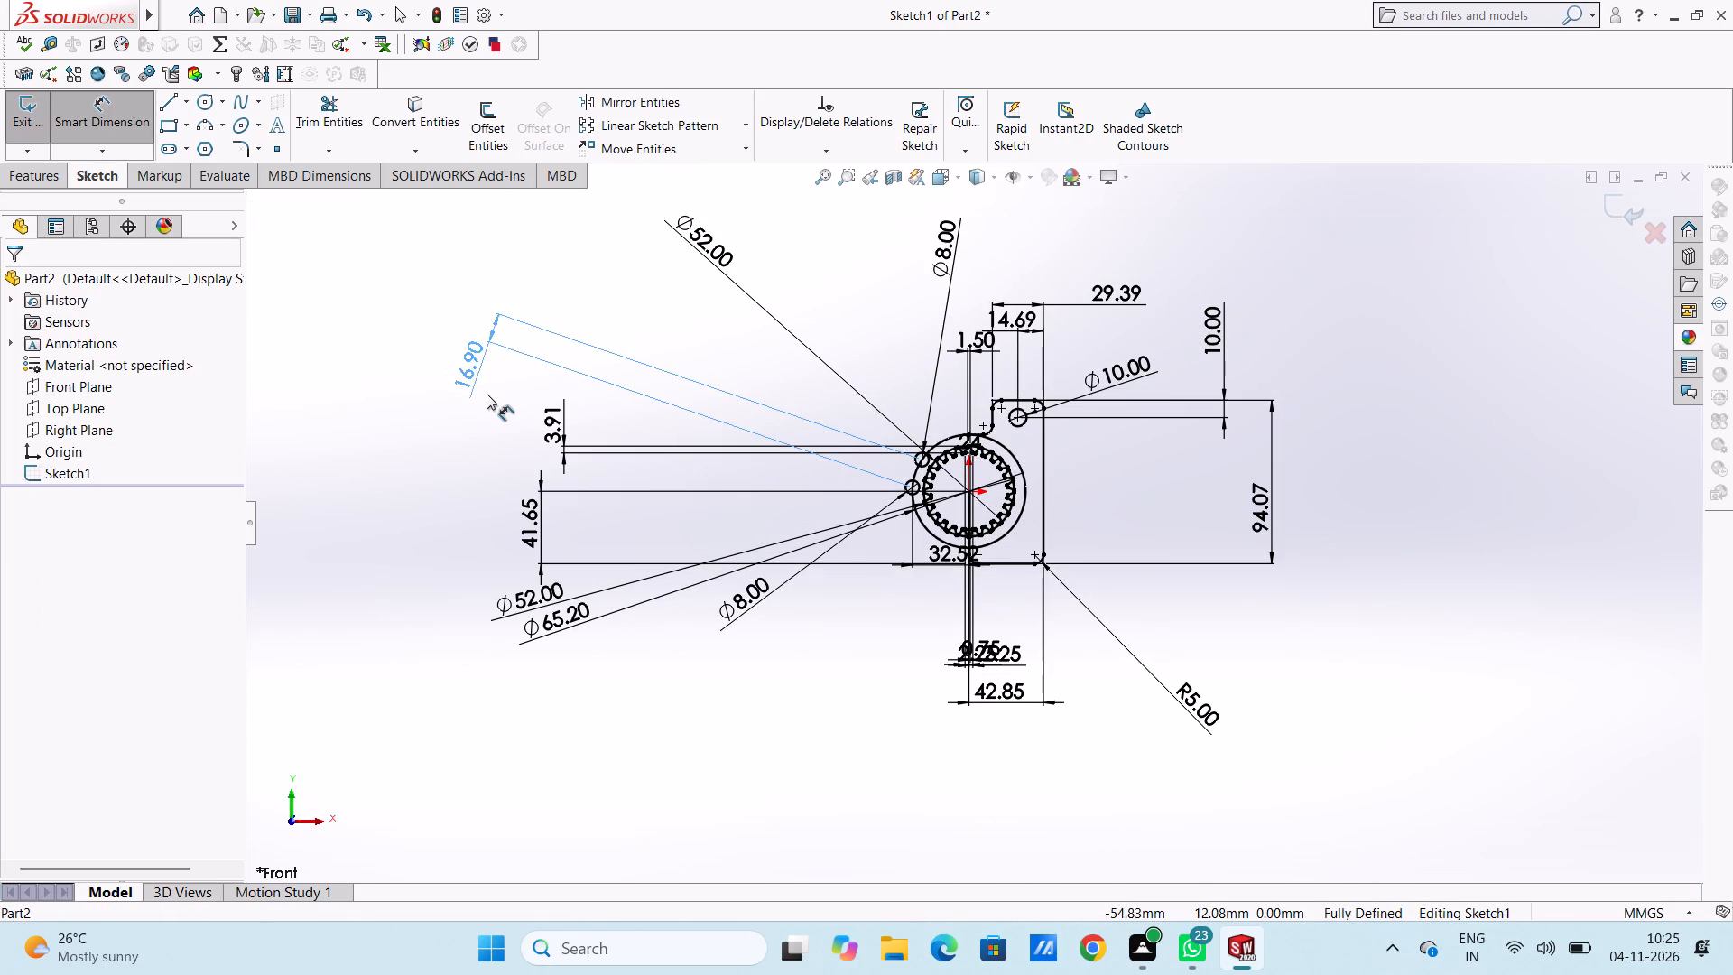
drag(487, 394, 534, 406)
click(707, 326)
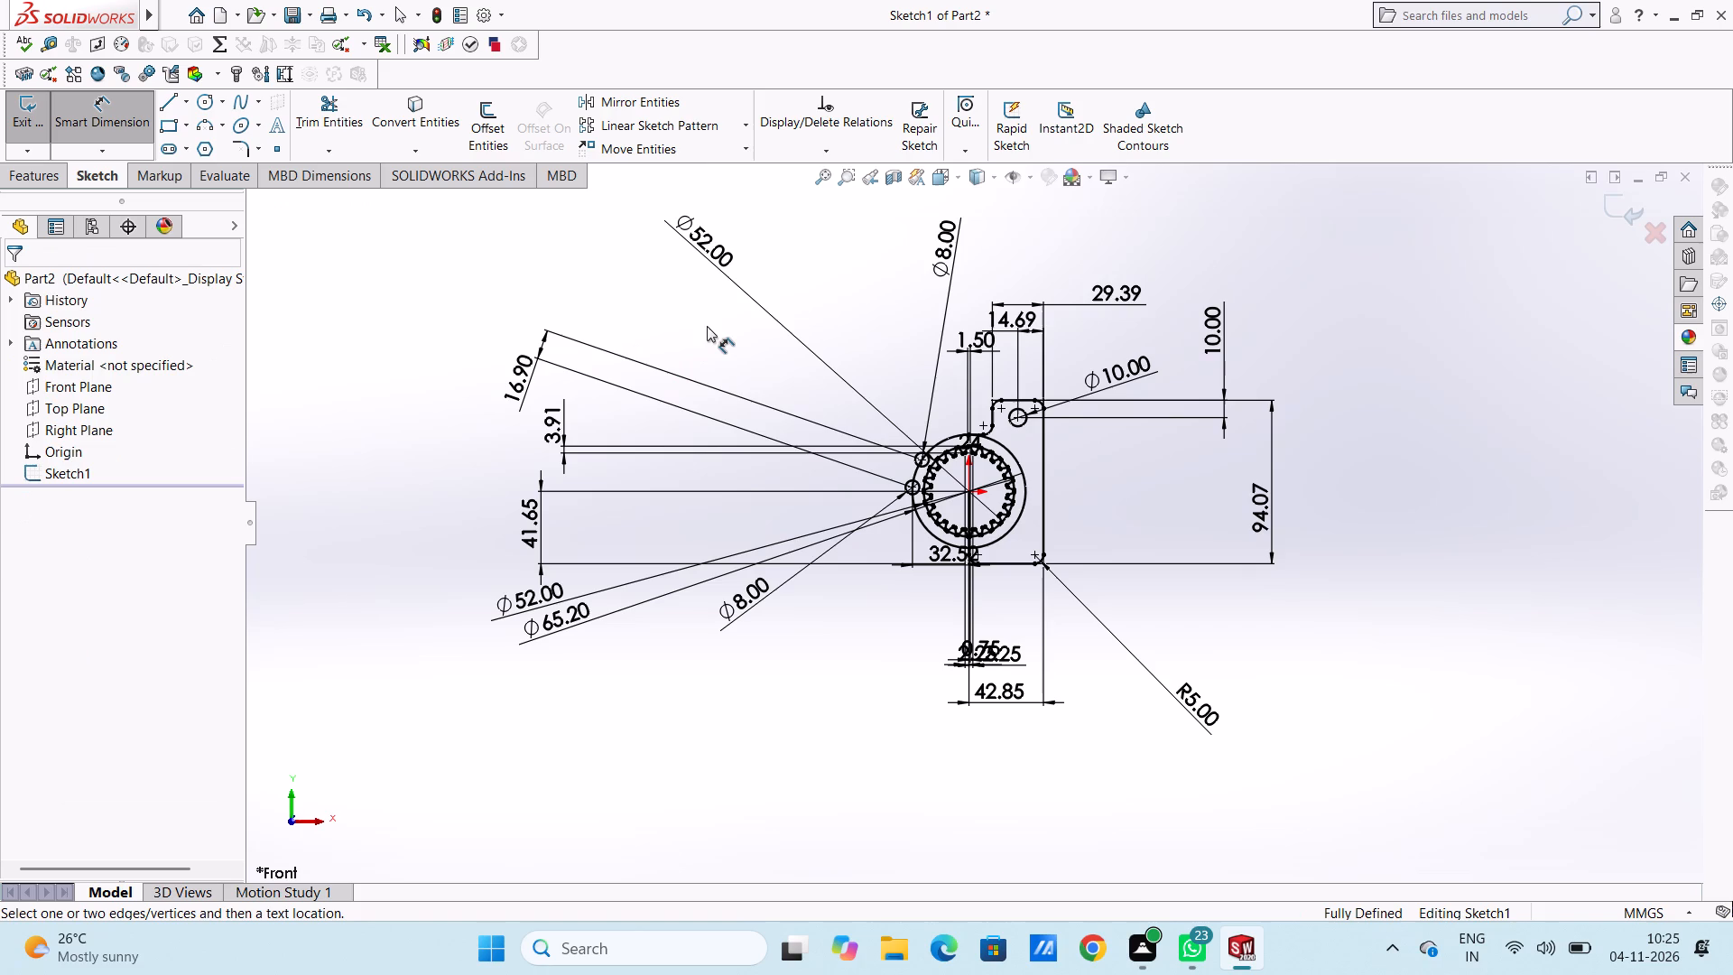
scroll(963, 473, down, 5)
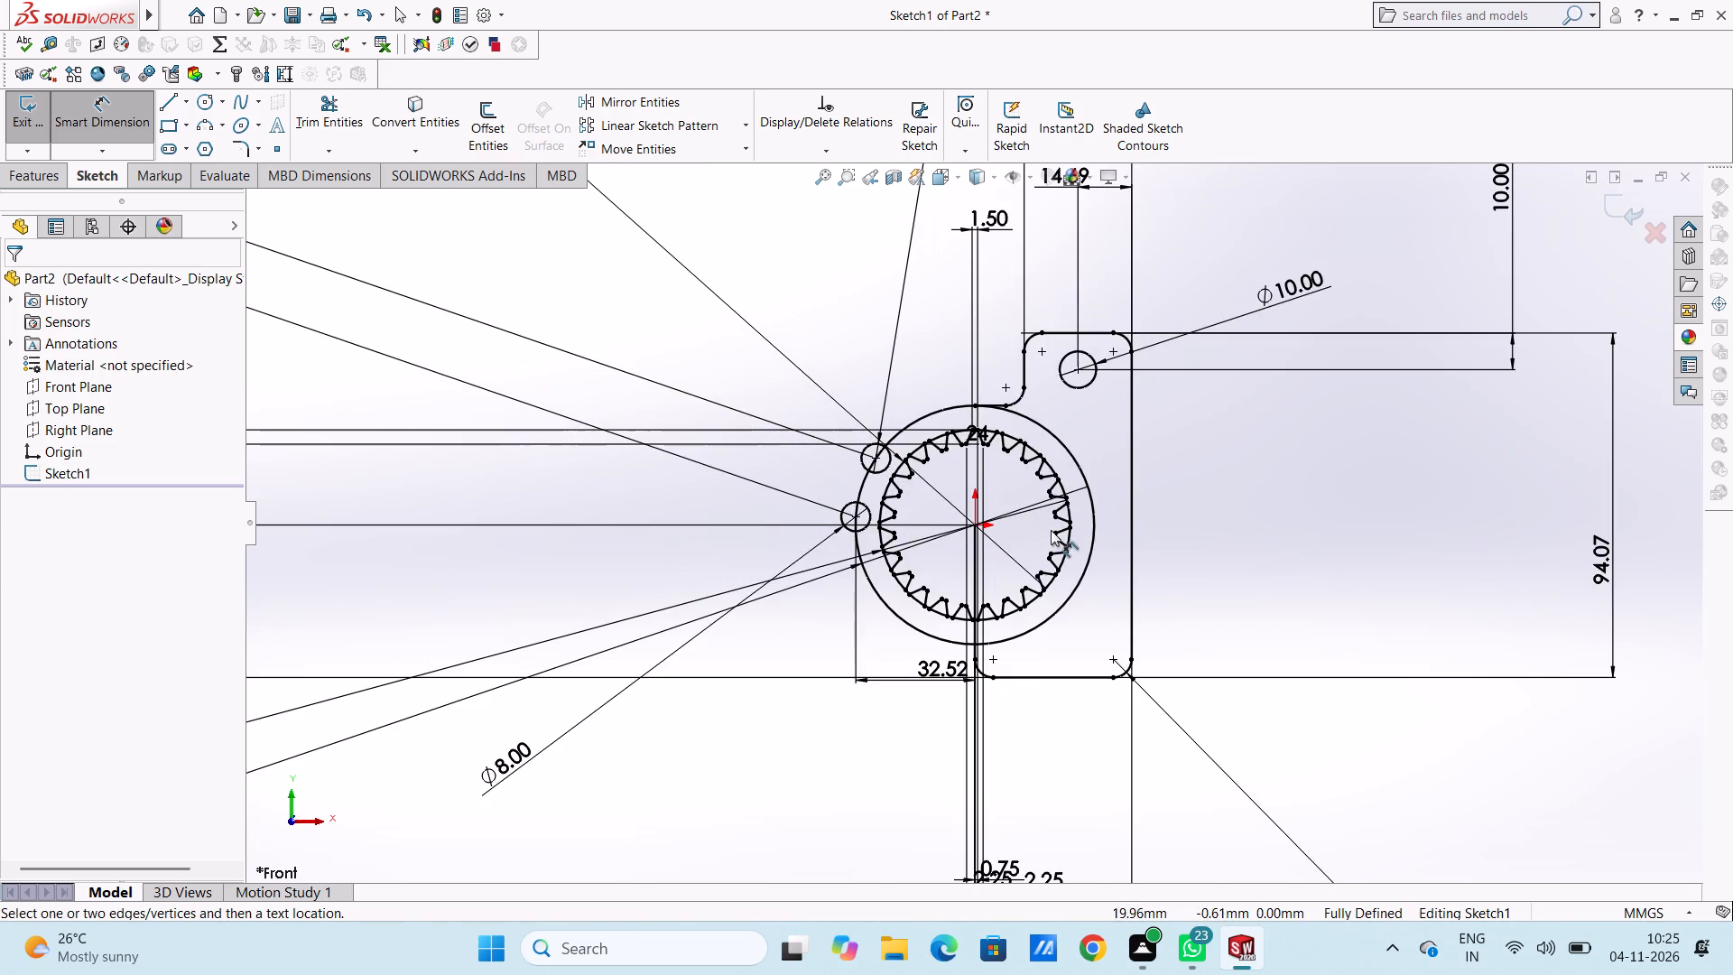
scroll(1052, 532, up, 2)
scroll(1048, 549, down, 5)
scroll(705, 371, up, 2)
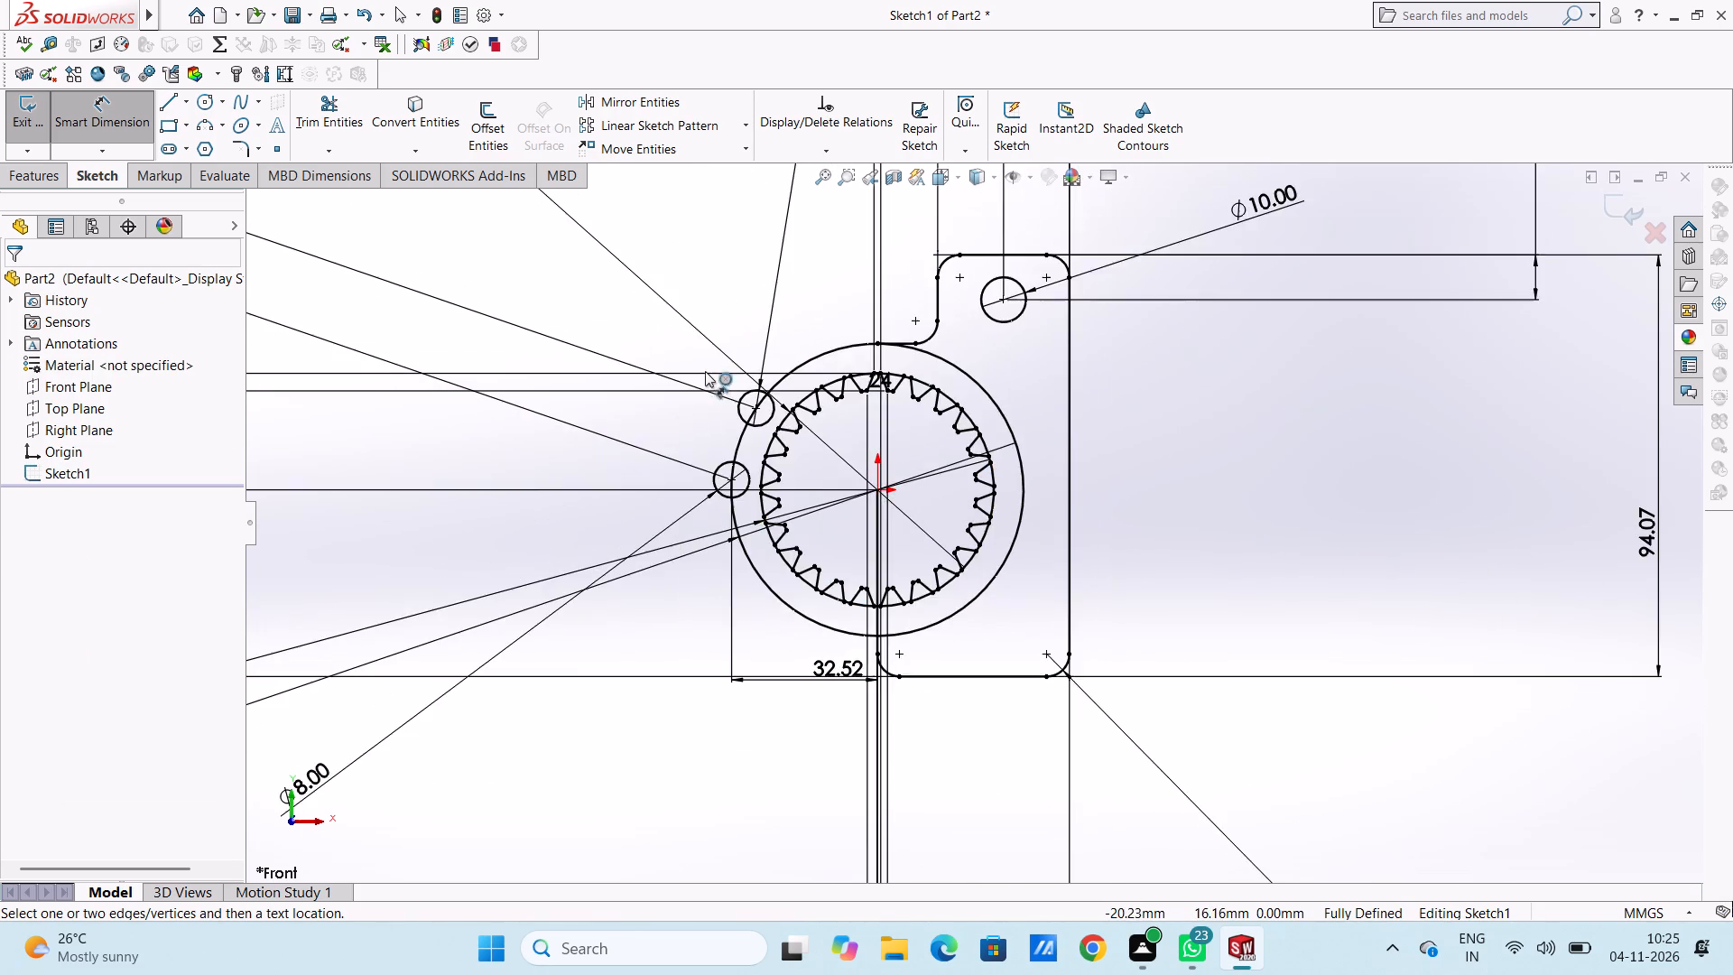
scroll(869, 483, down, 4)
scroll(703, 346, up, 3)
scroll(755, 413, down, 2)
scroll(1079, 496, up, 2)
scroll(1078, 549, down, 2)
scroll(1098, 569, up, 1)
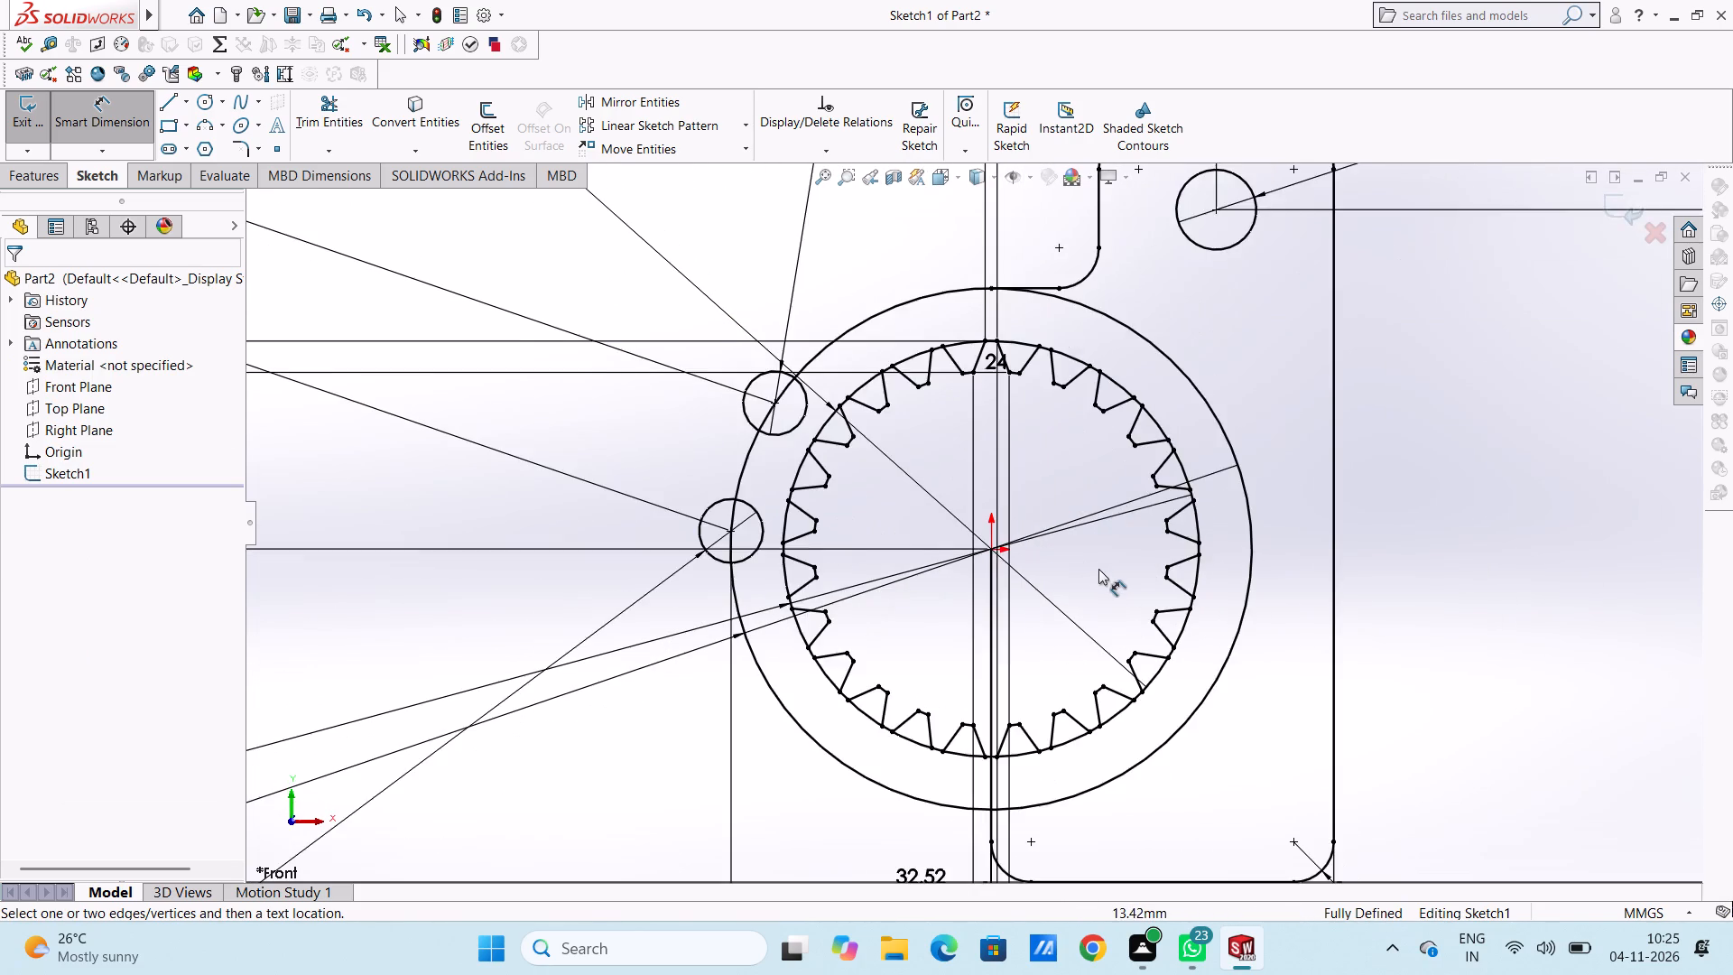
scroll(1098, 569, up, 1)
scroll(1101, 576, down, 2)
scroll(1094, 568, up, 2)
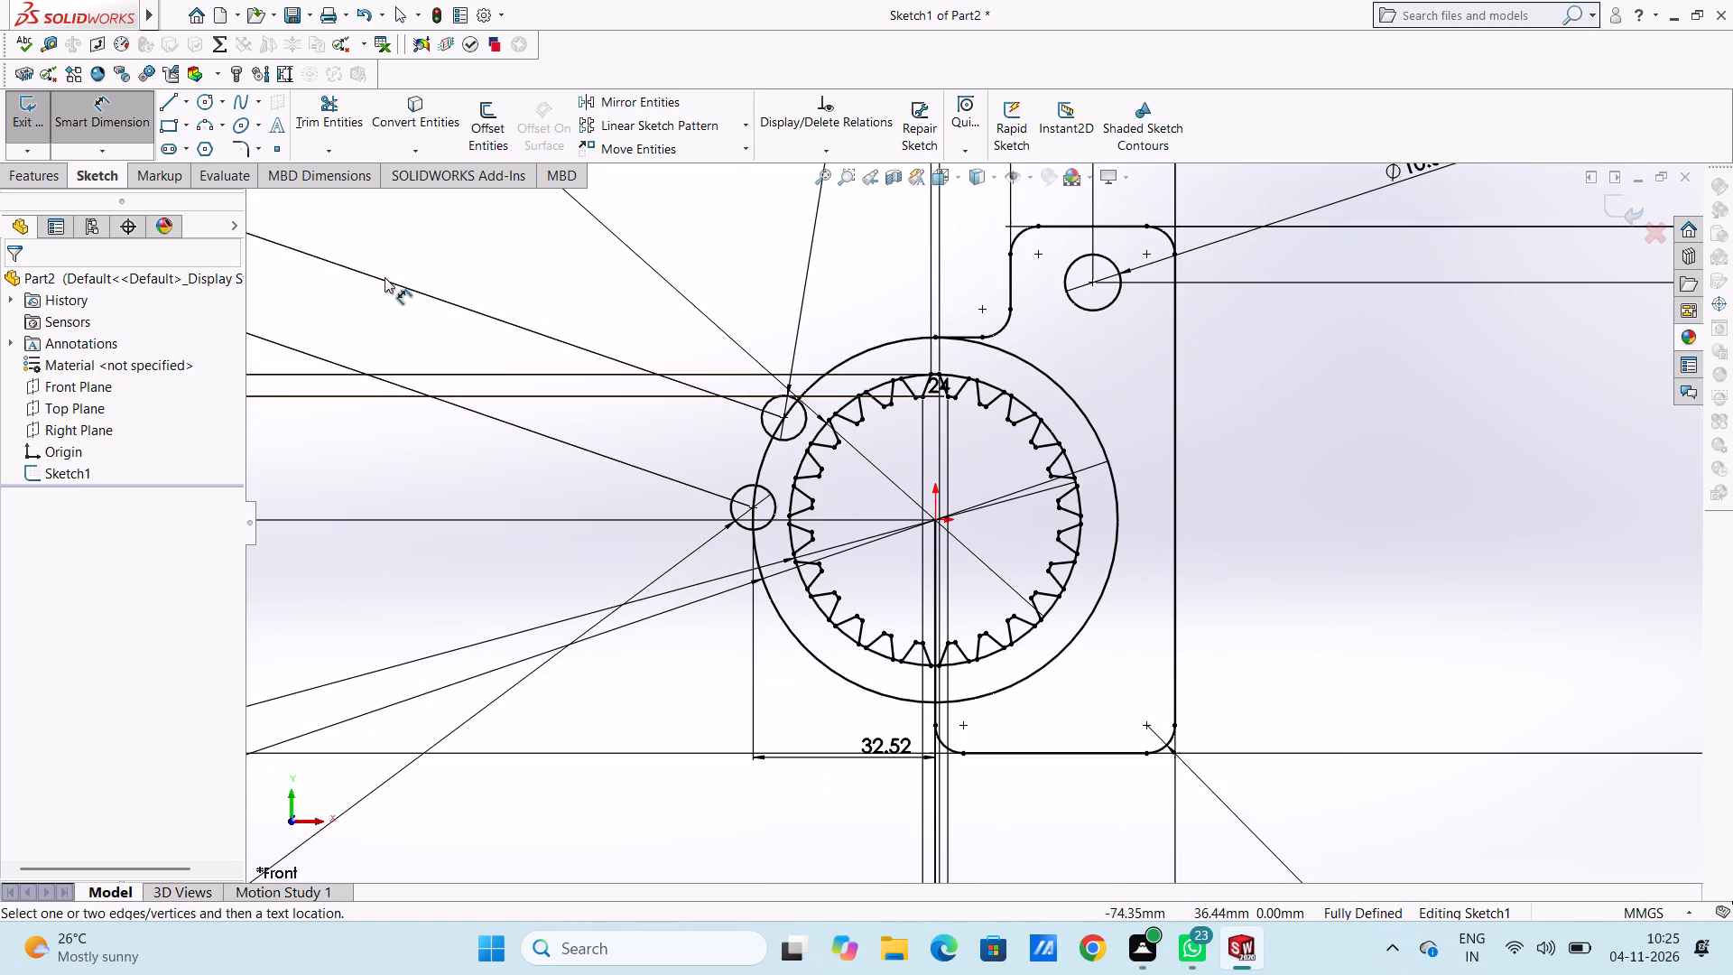
Draw a line about 48 mm long from the ring's centre outward between the two small circles, past the outer ring.
click(118, 127)
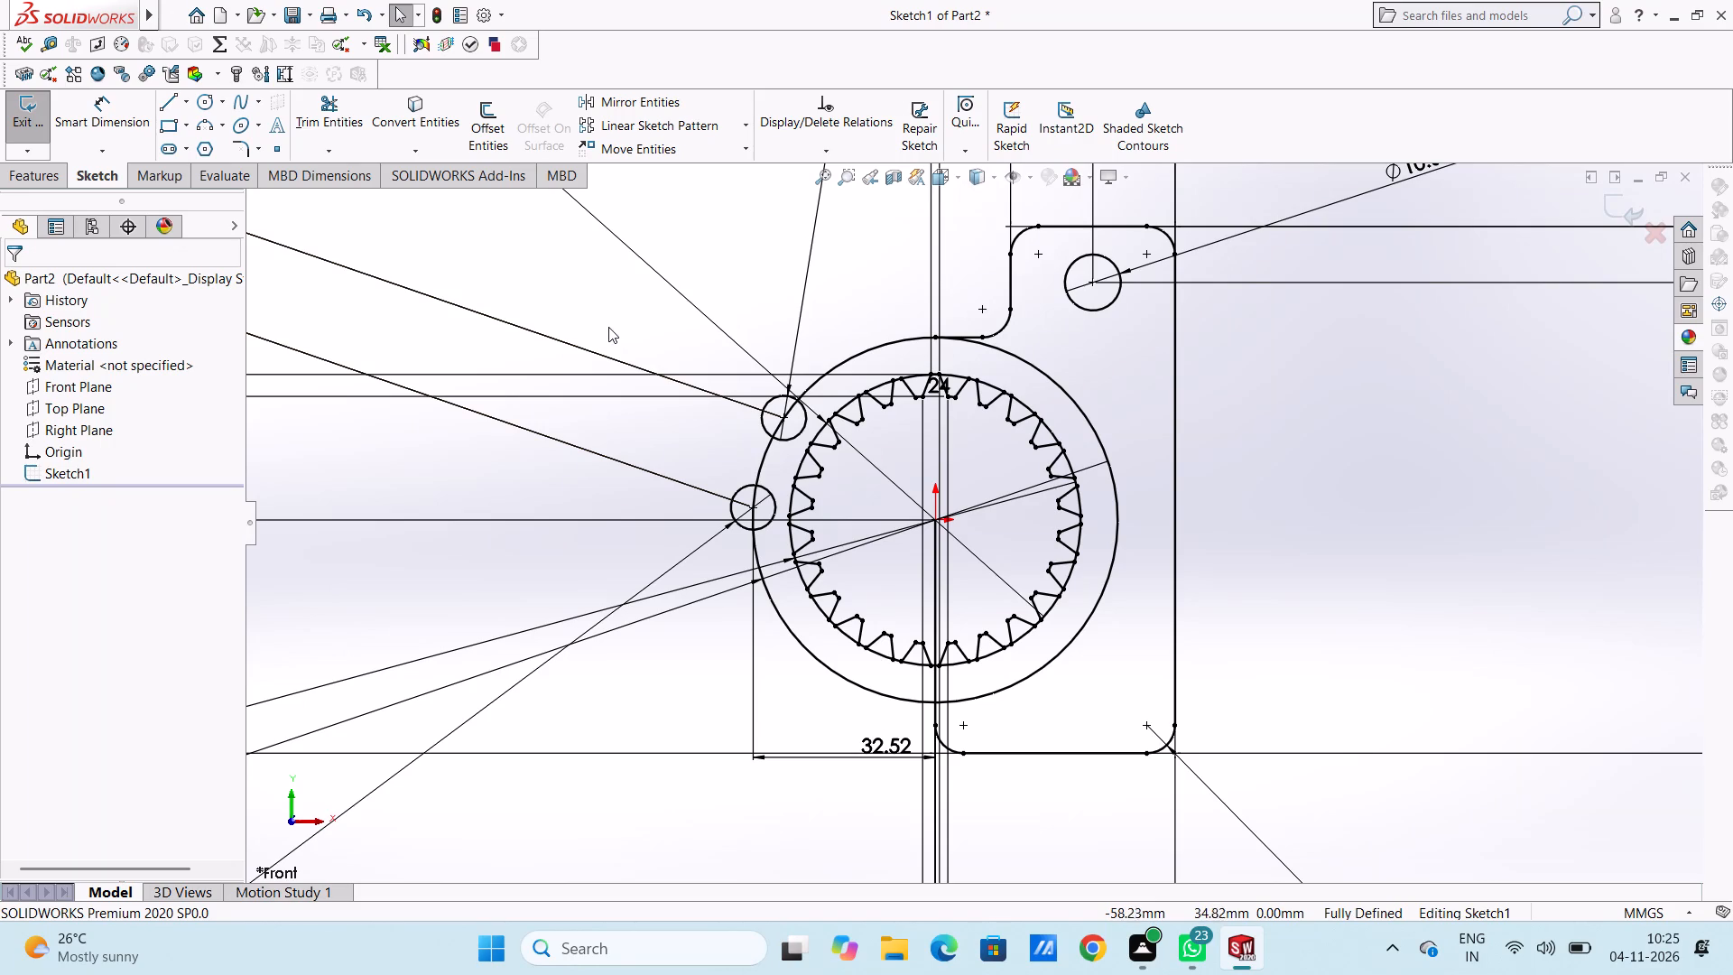
click(169, 106)
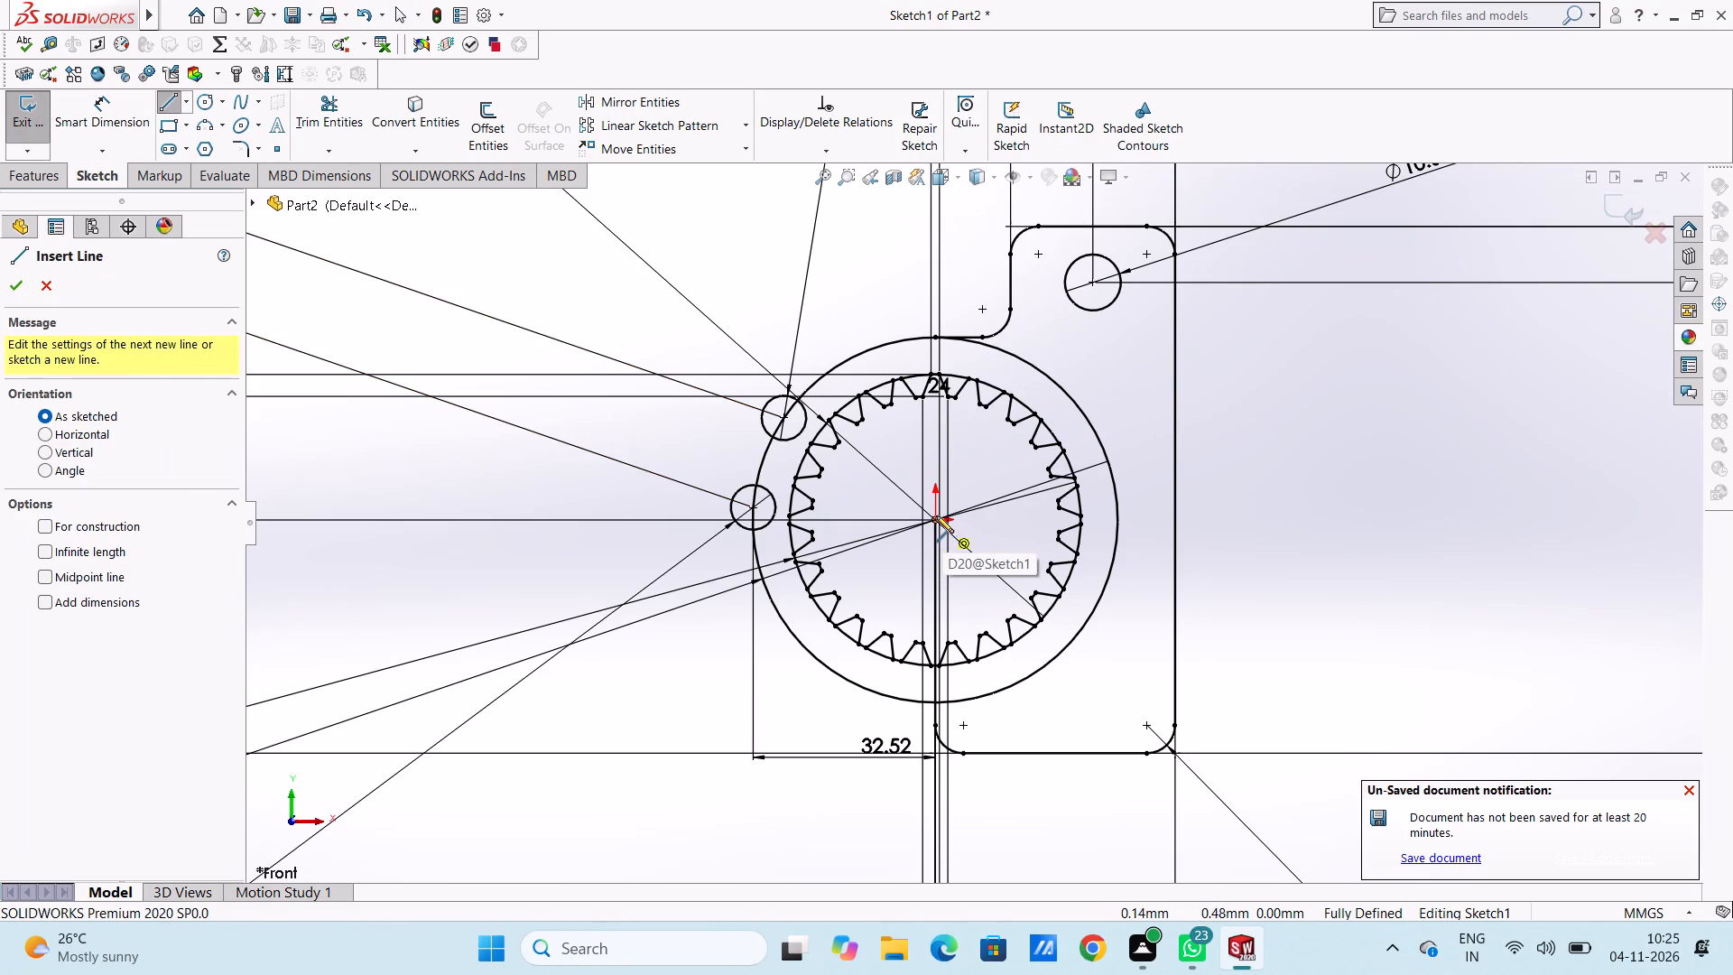
click(936, 515)
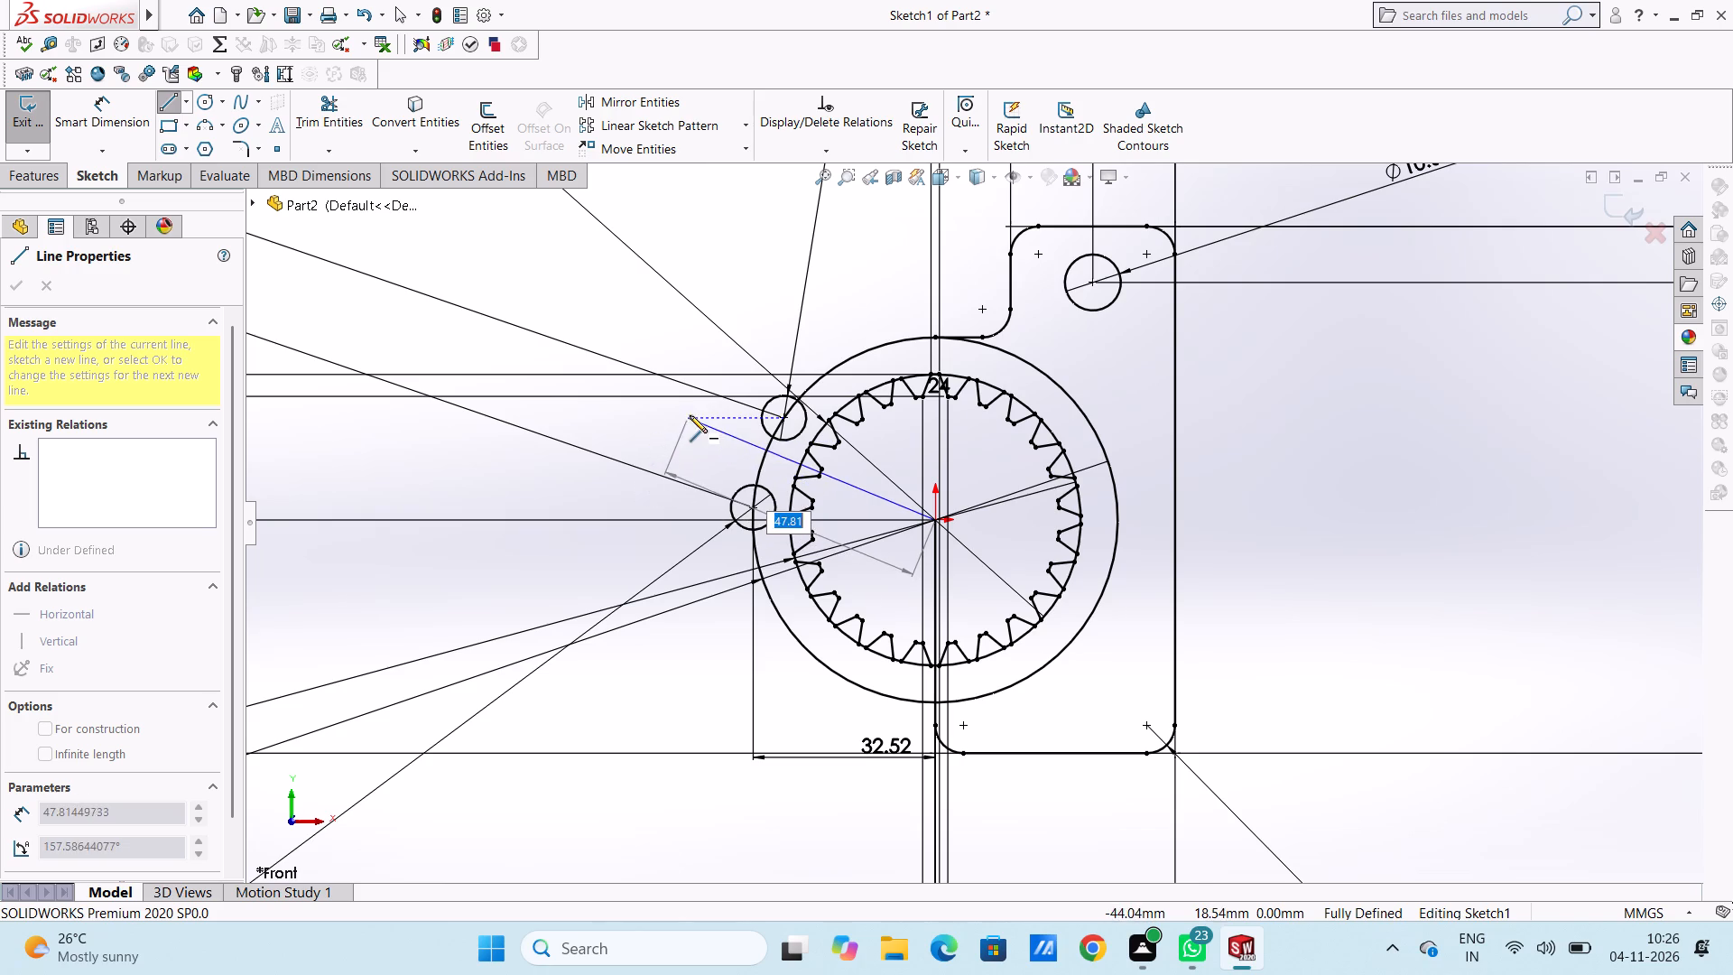
click(690, 422)
right_click(745, 259)
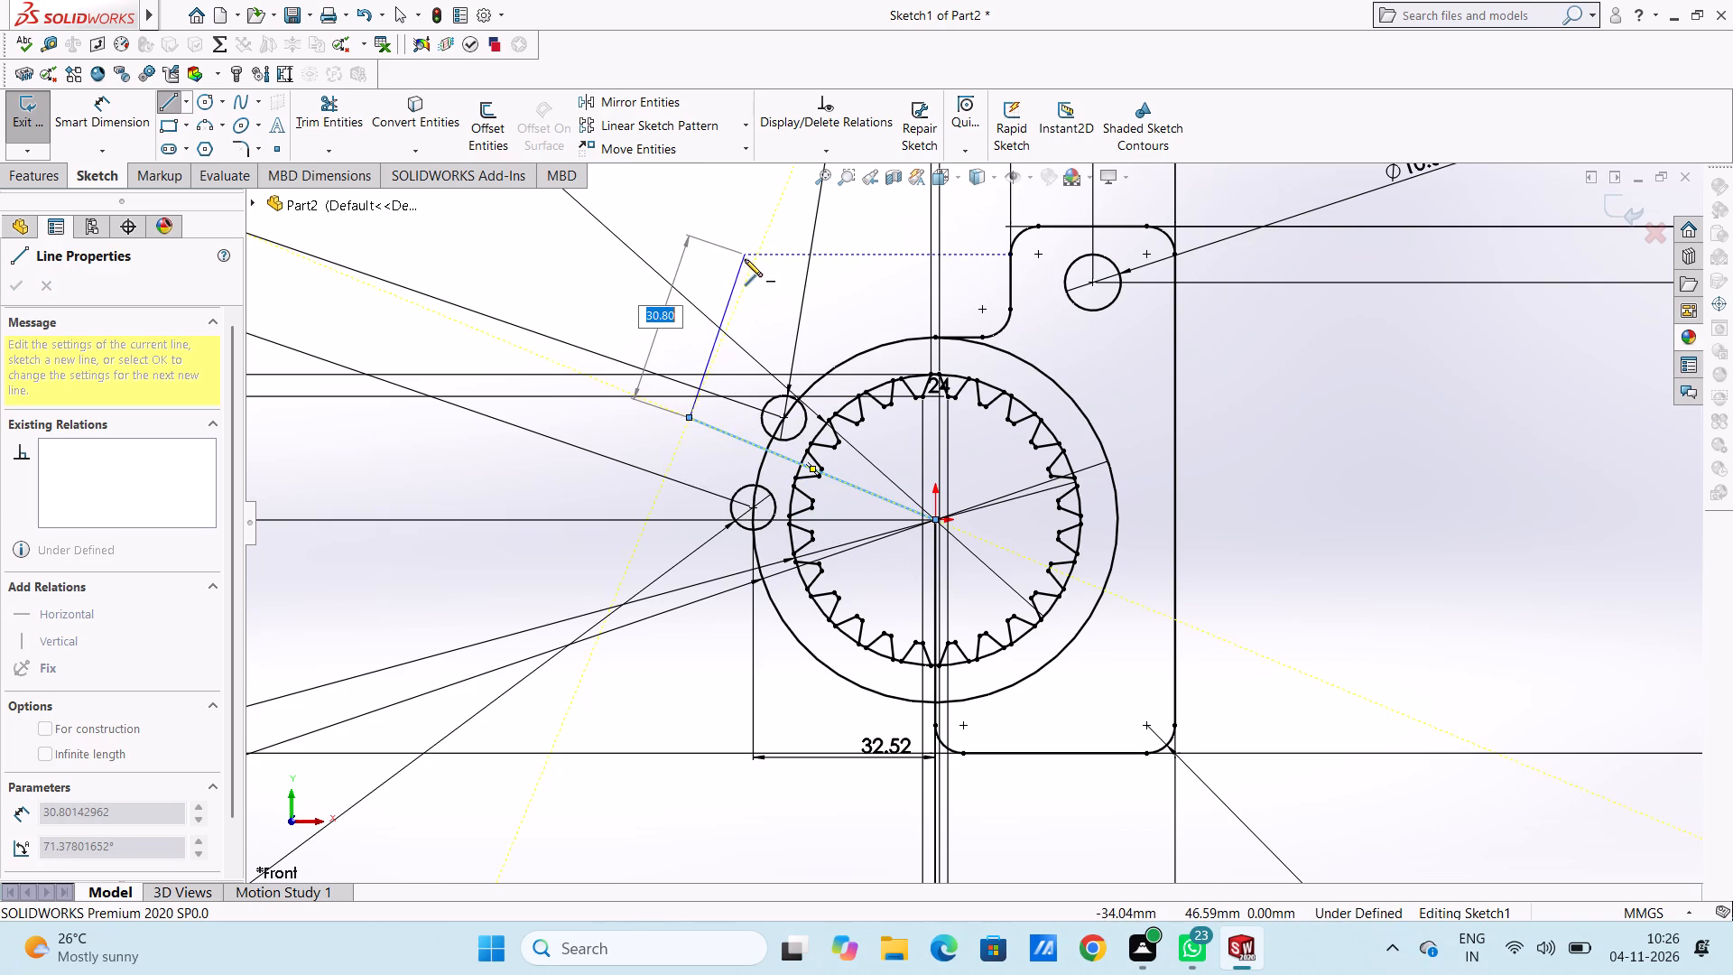
click(779, 266)
click(747, 237)
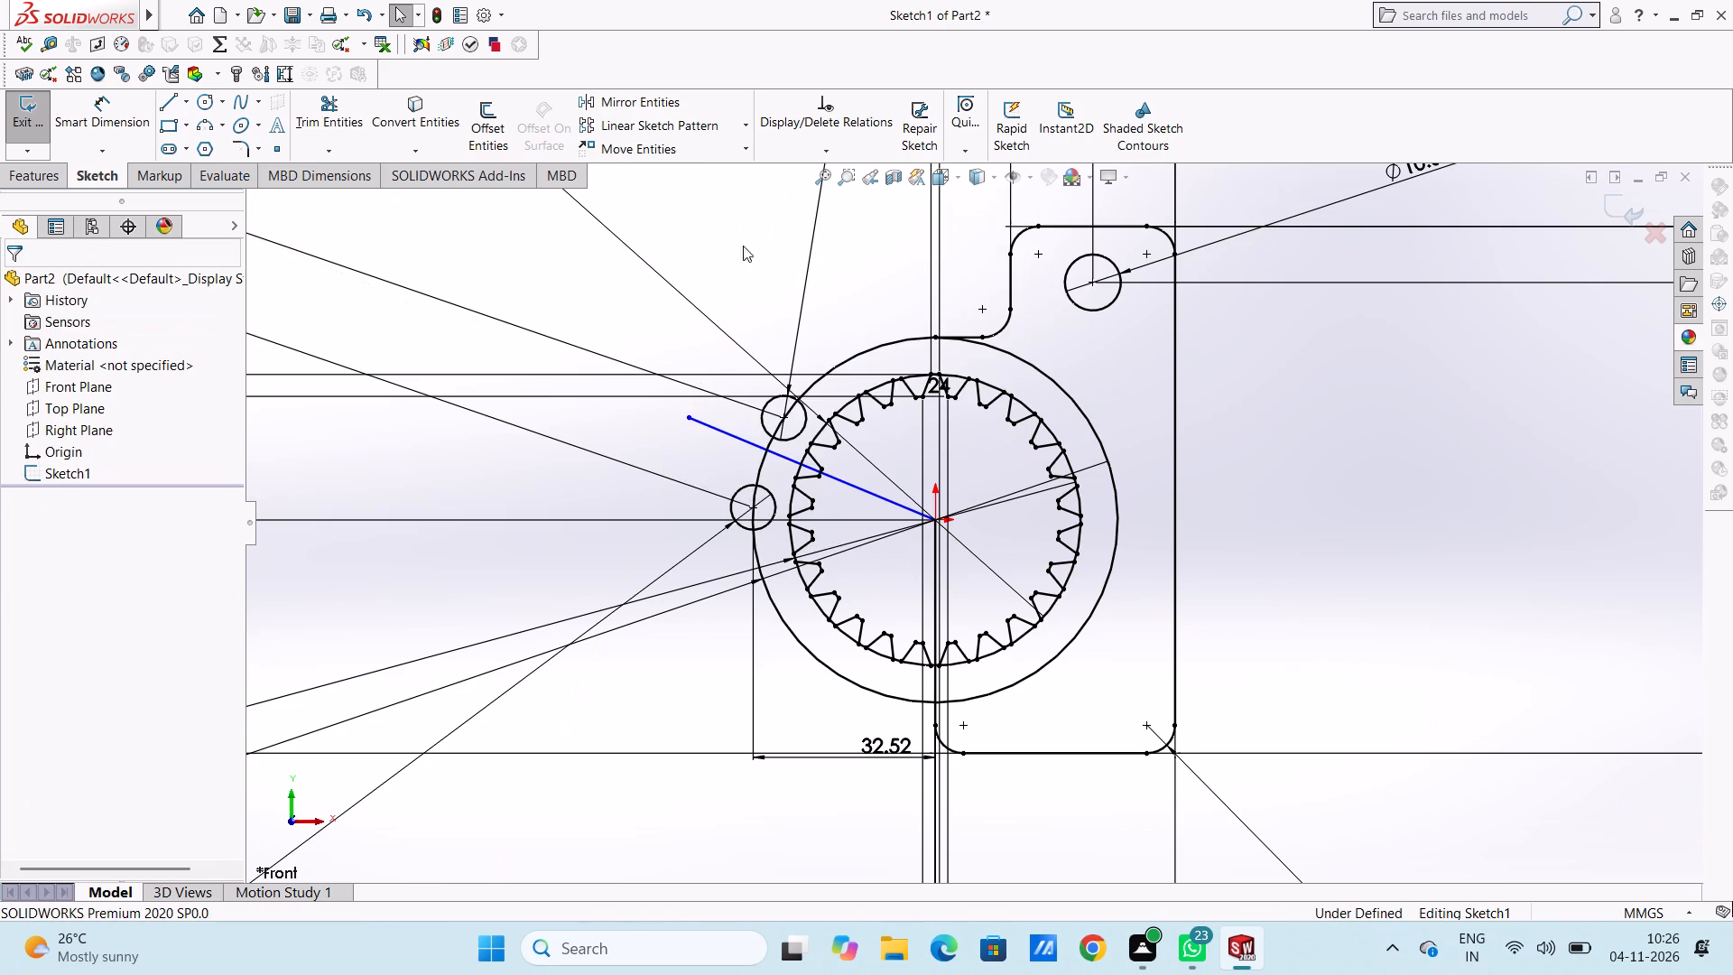
Dimension the distance from the new line to the lower small circle's centre as 16.9/2, giving 8.45 mm.
click(125, 116)
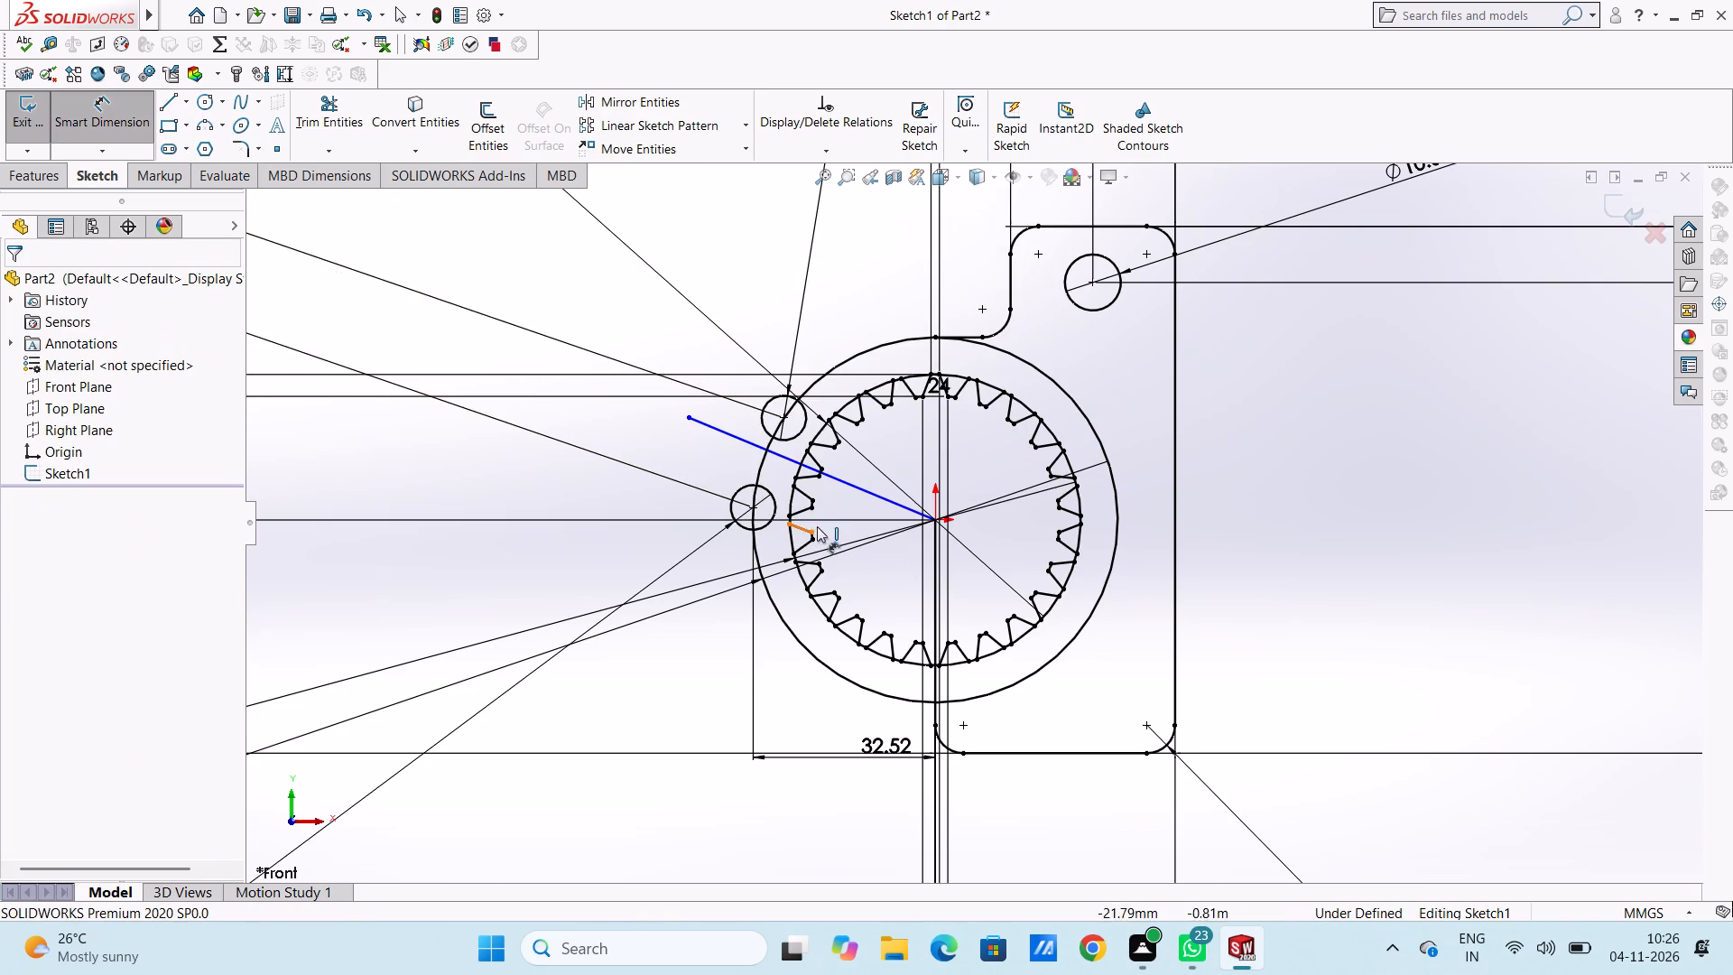
scroll(818, 527, down, 2)
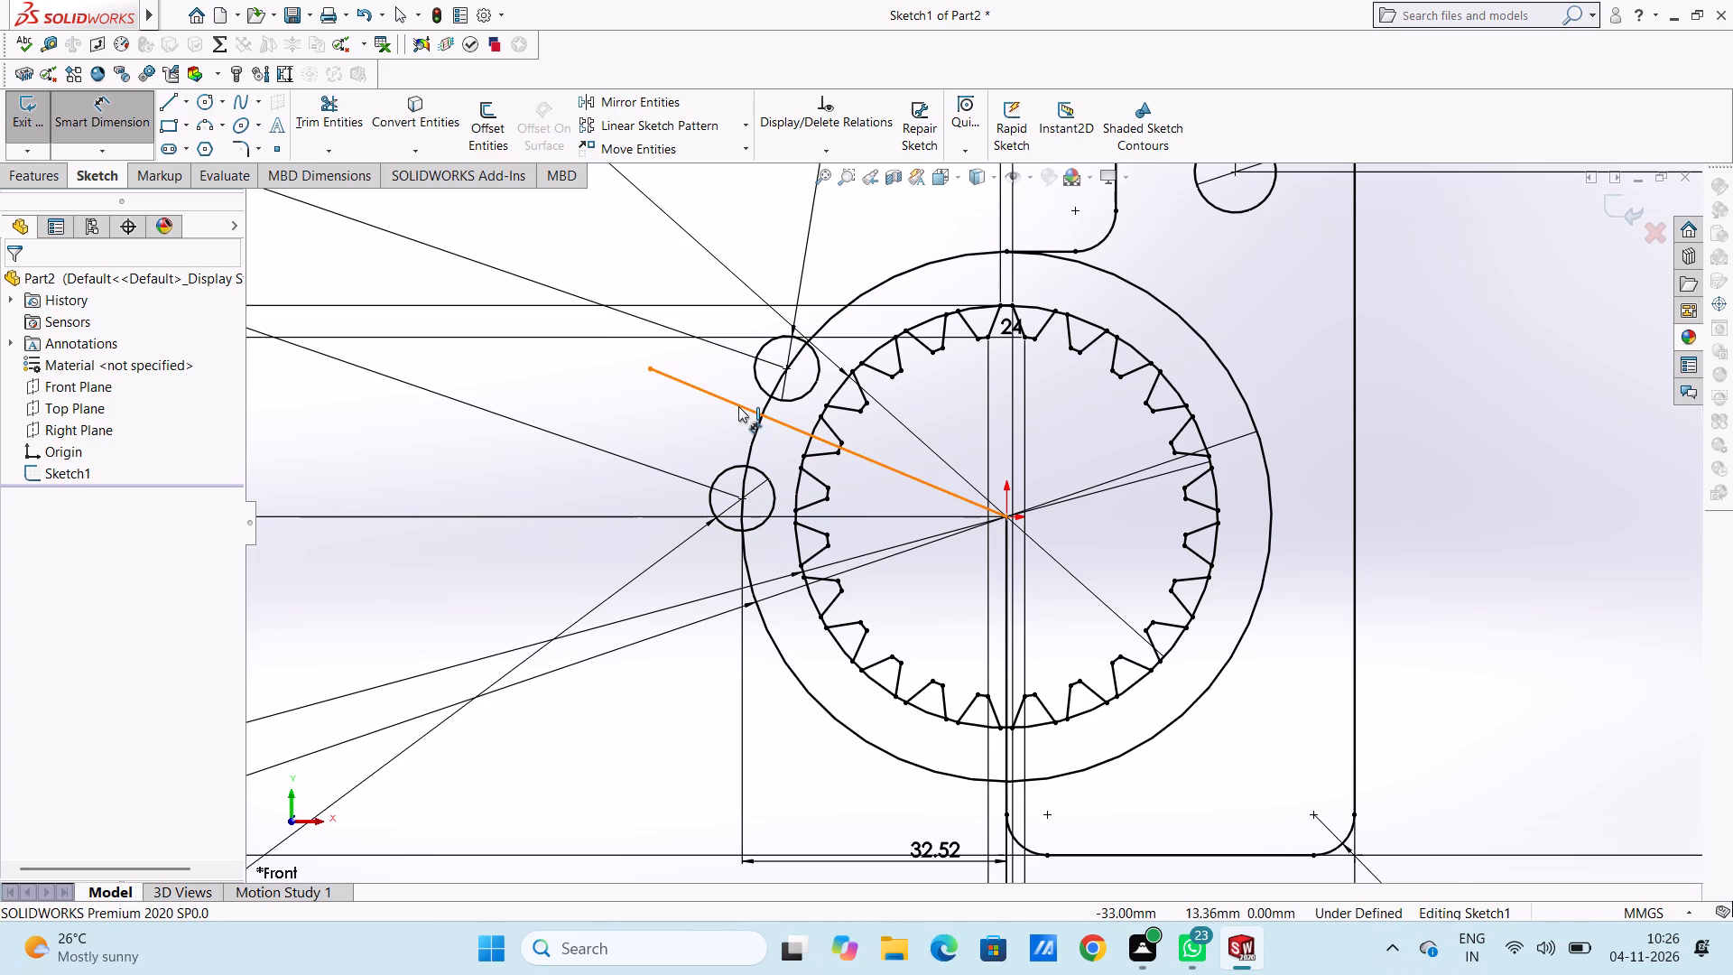
click(738, 405)
click(742, 497)
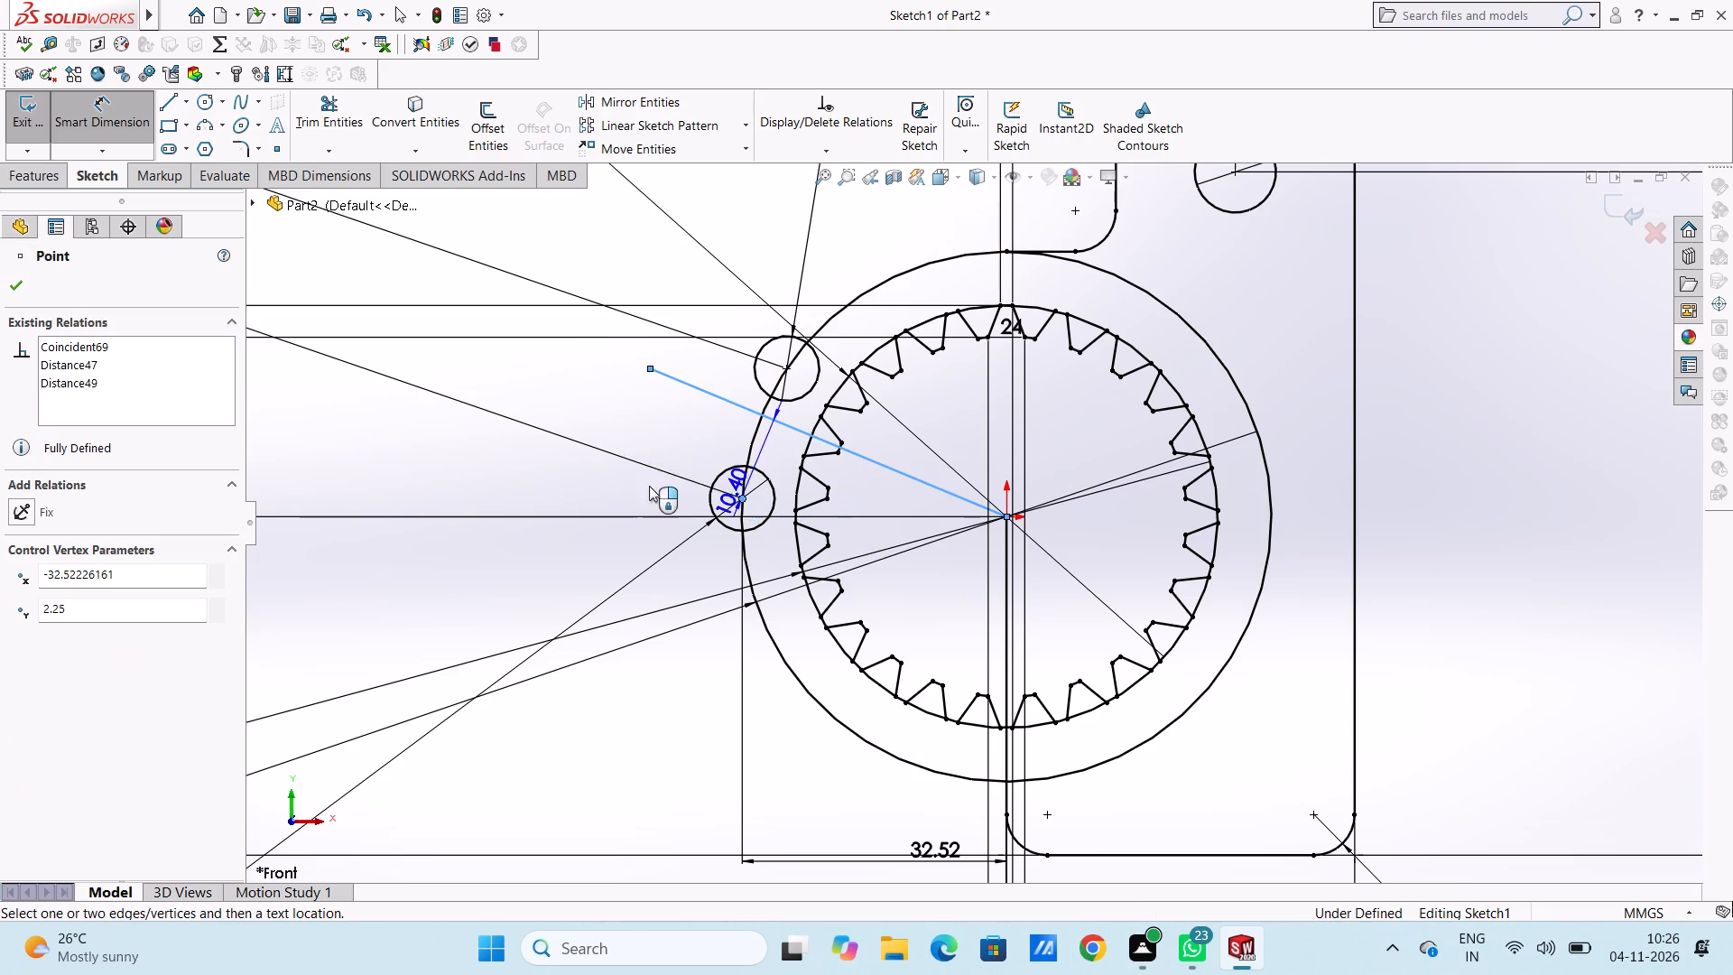
scroll(510, 478, up, 3)
scroll(473, 423, down, 1)
scroll(472, 423, up, 4)
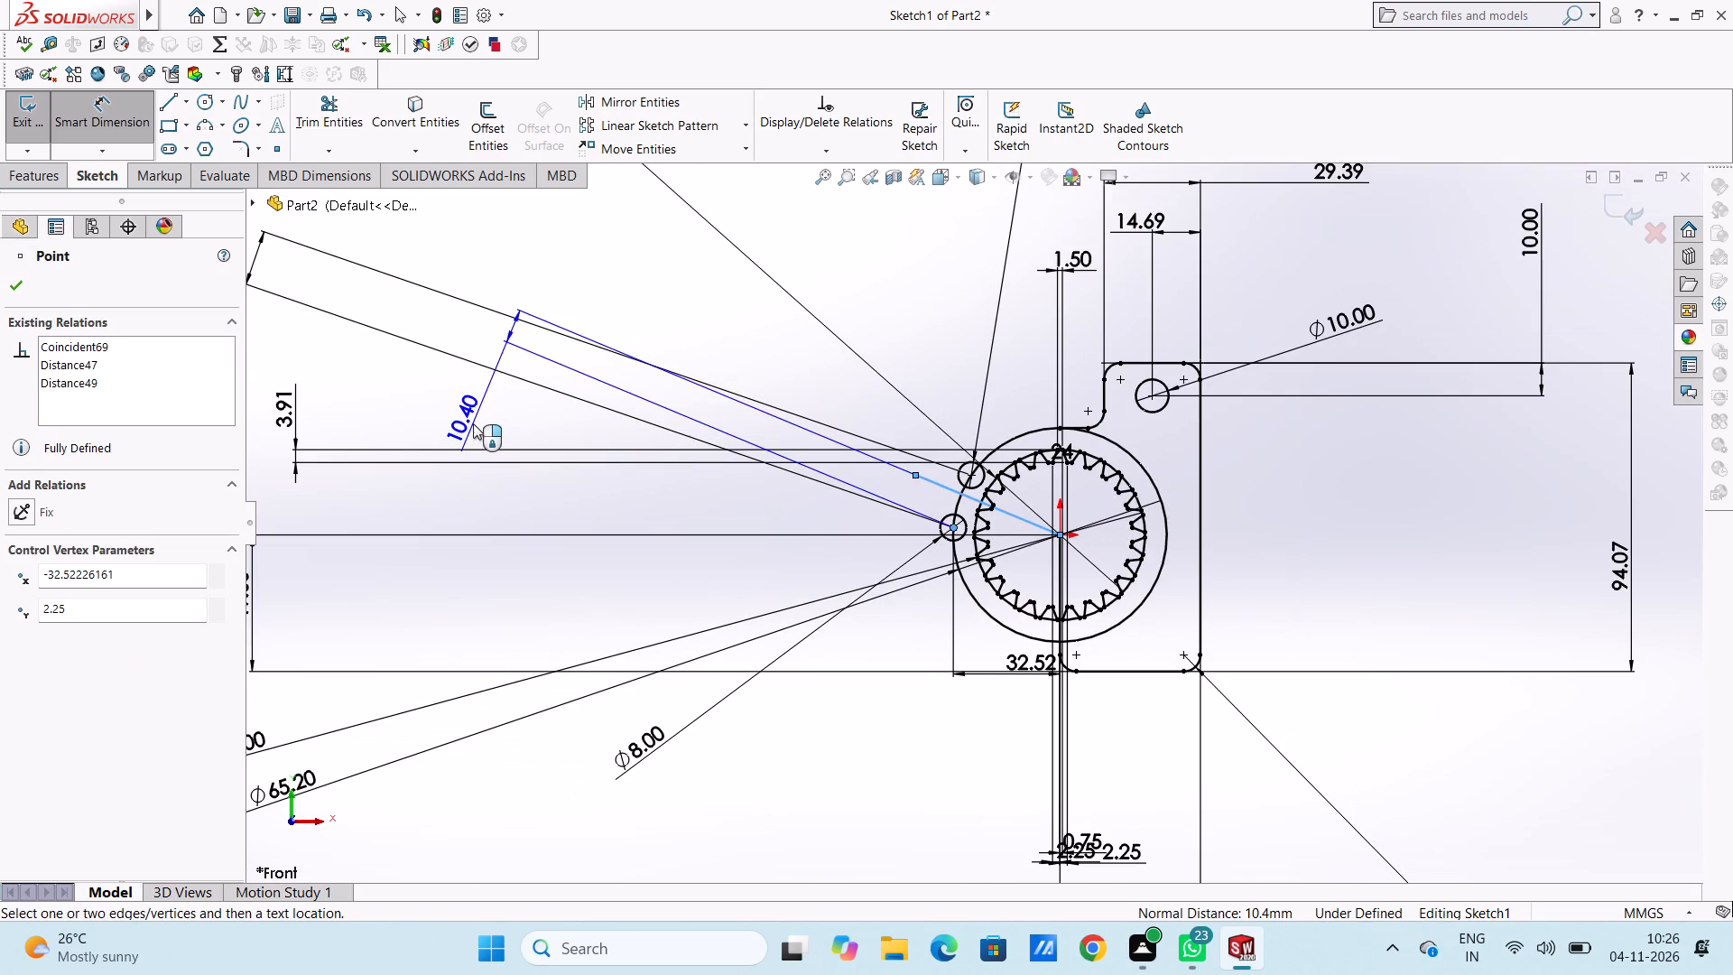
scroll(457, 413, up, 2)
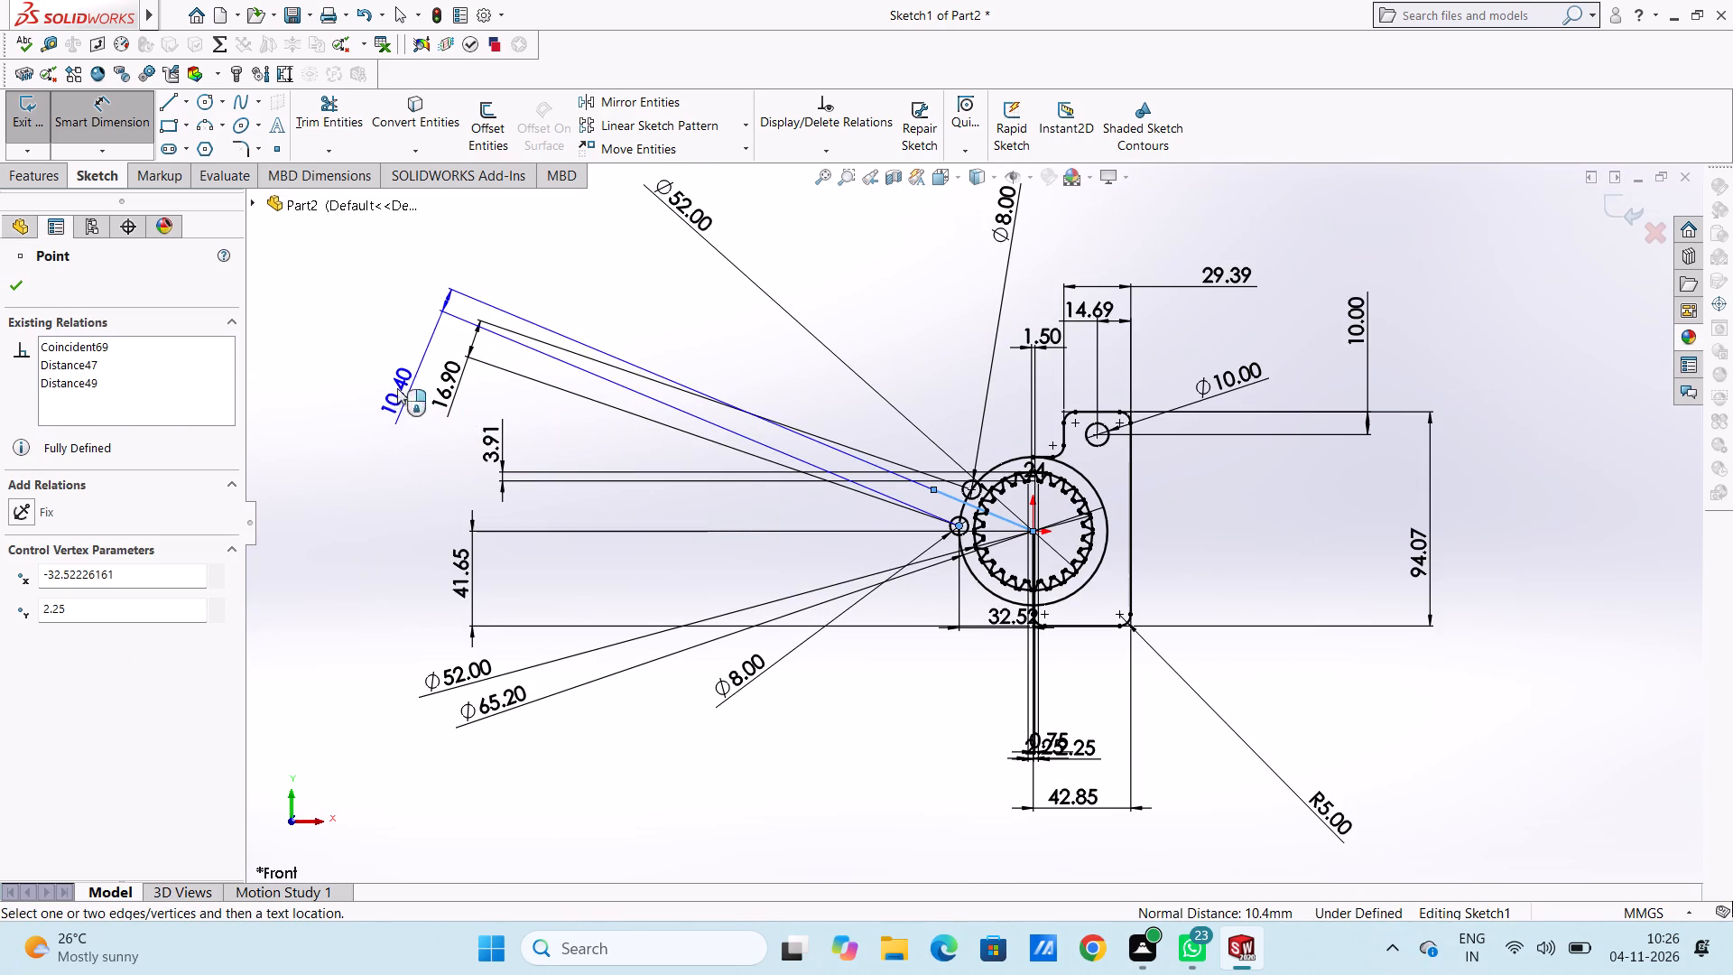
click(375, 370)
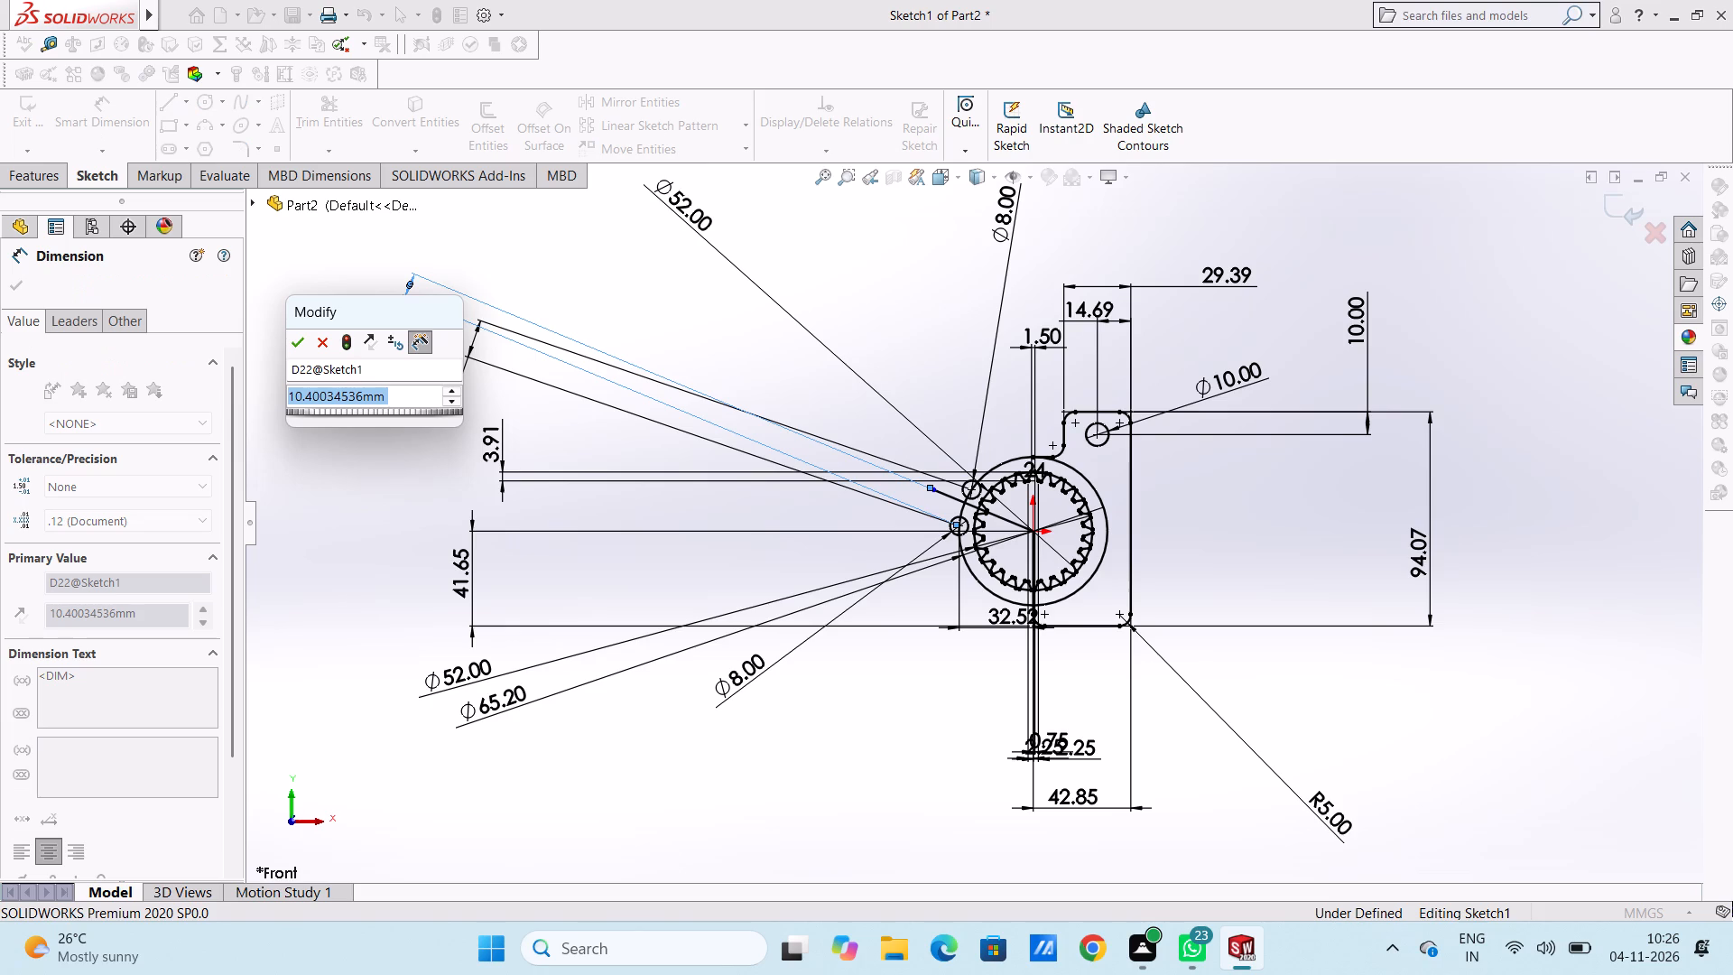
text(16.9/2)
key(Return)
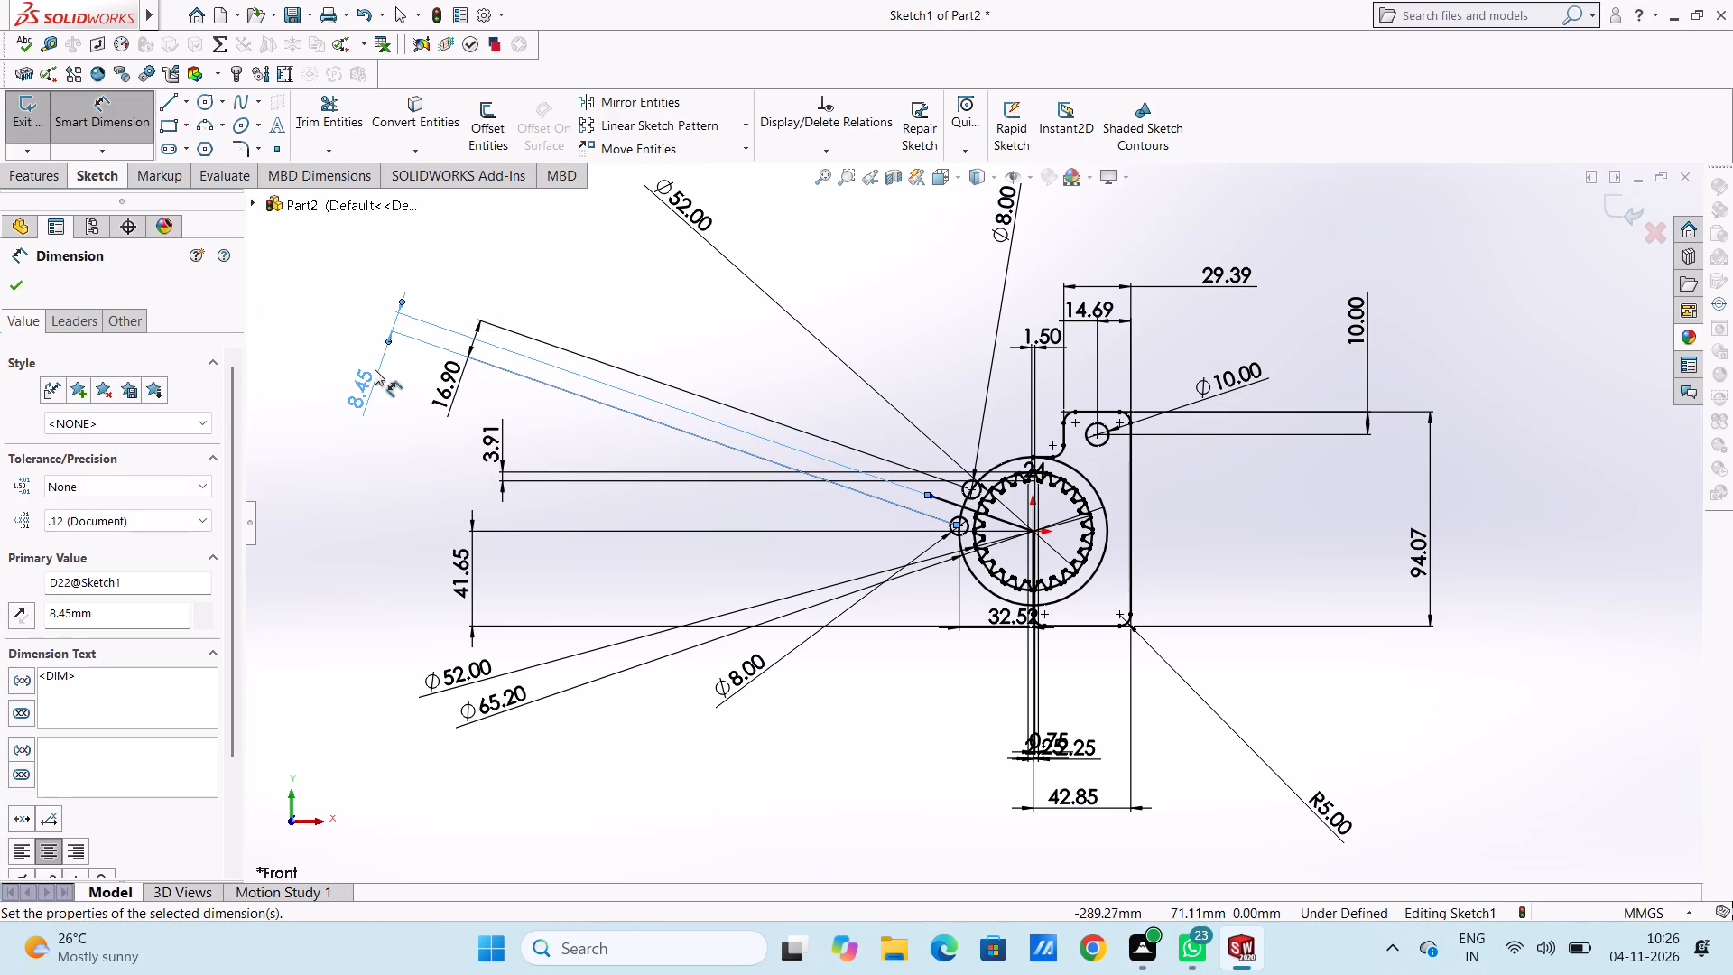
click(354, 312)
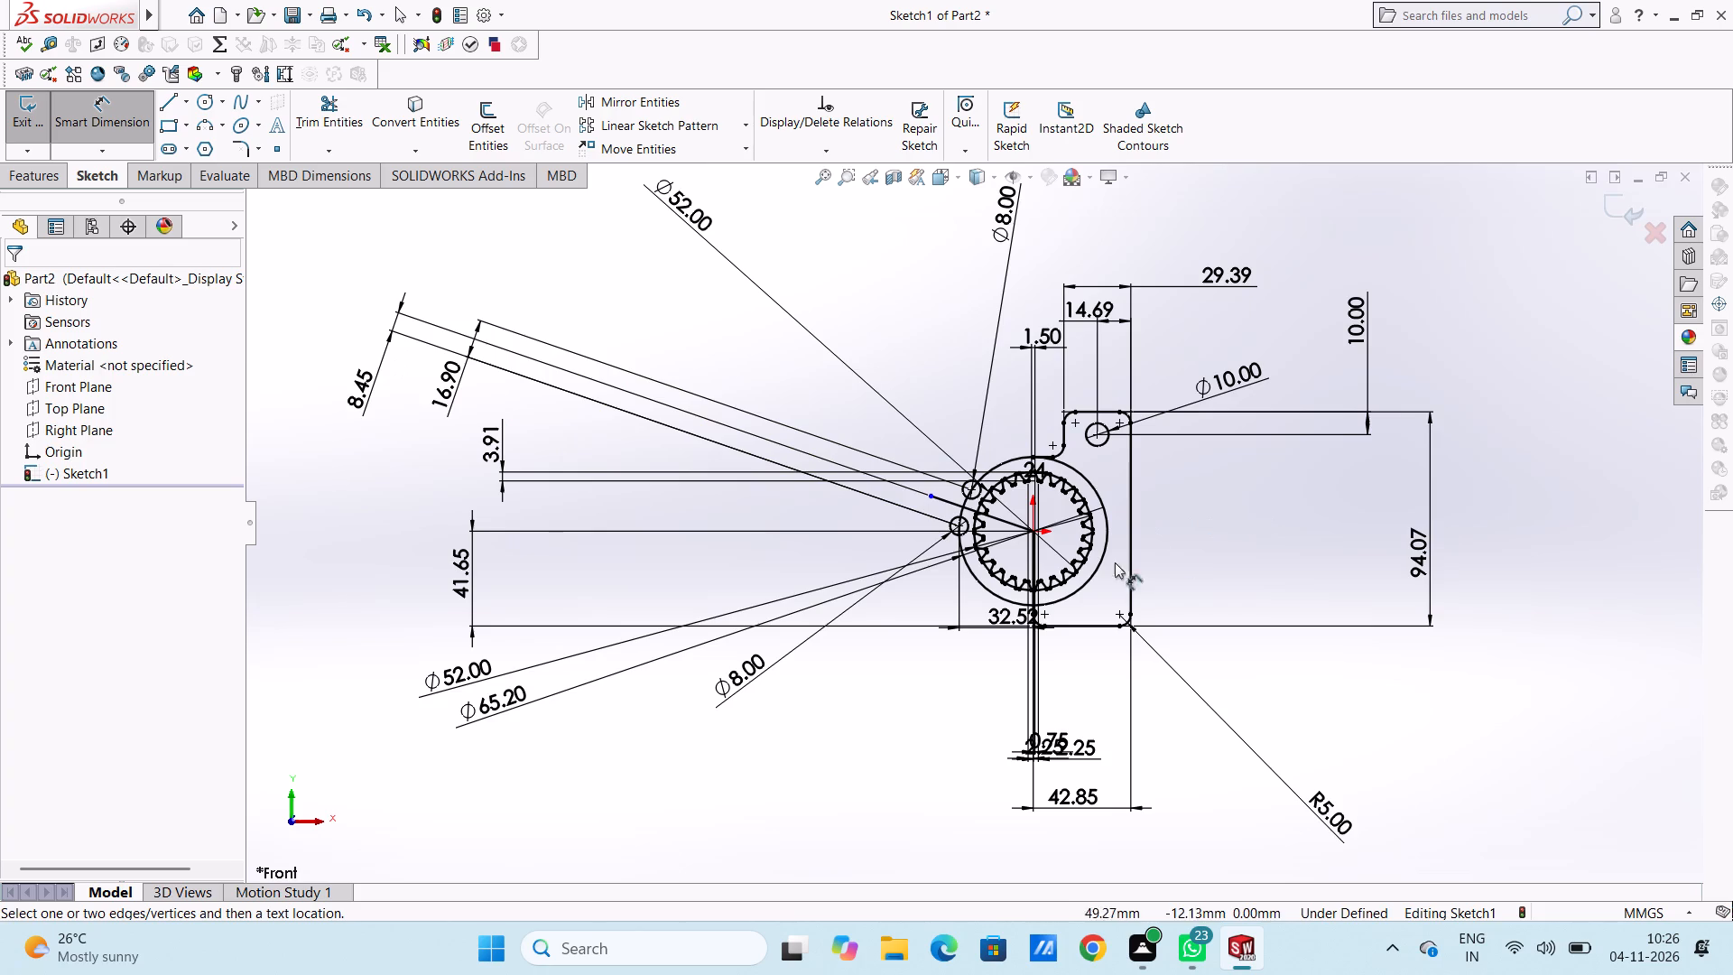
scroll(996, 491, down, 5)
scroll(951, 571, down, 1)
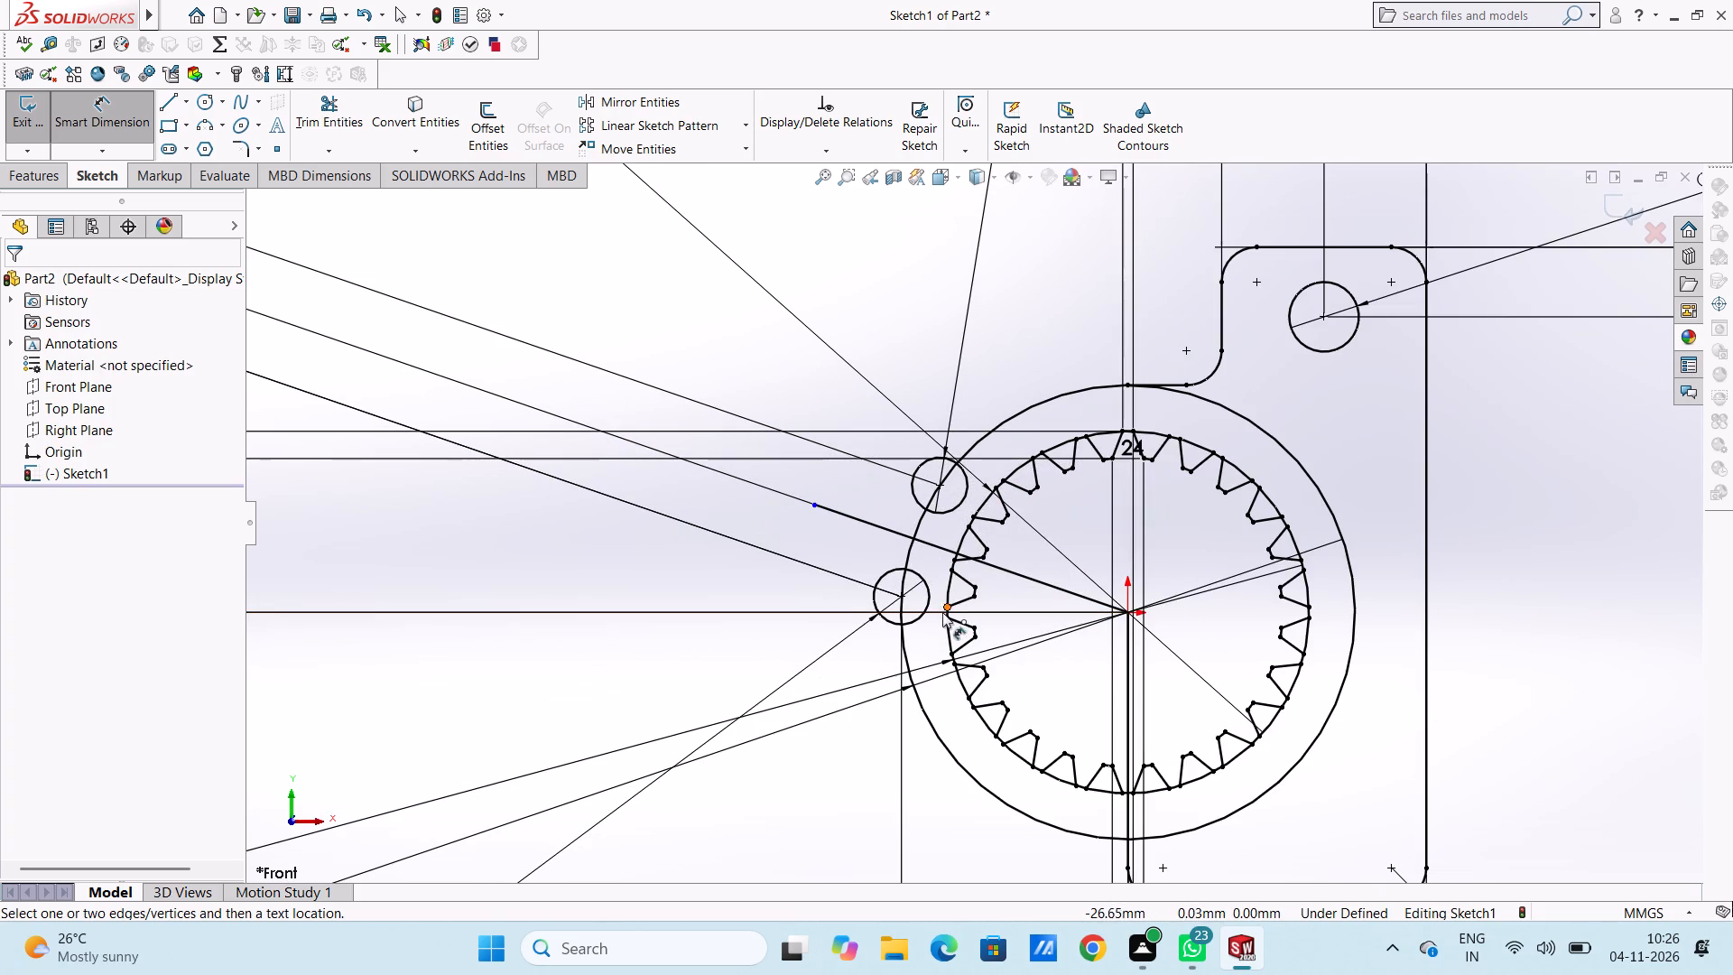
scroll(946, 617, up, 2)
scroll(1015, 597, down, 3)
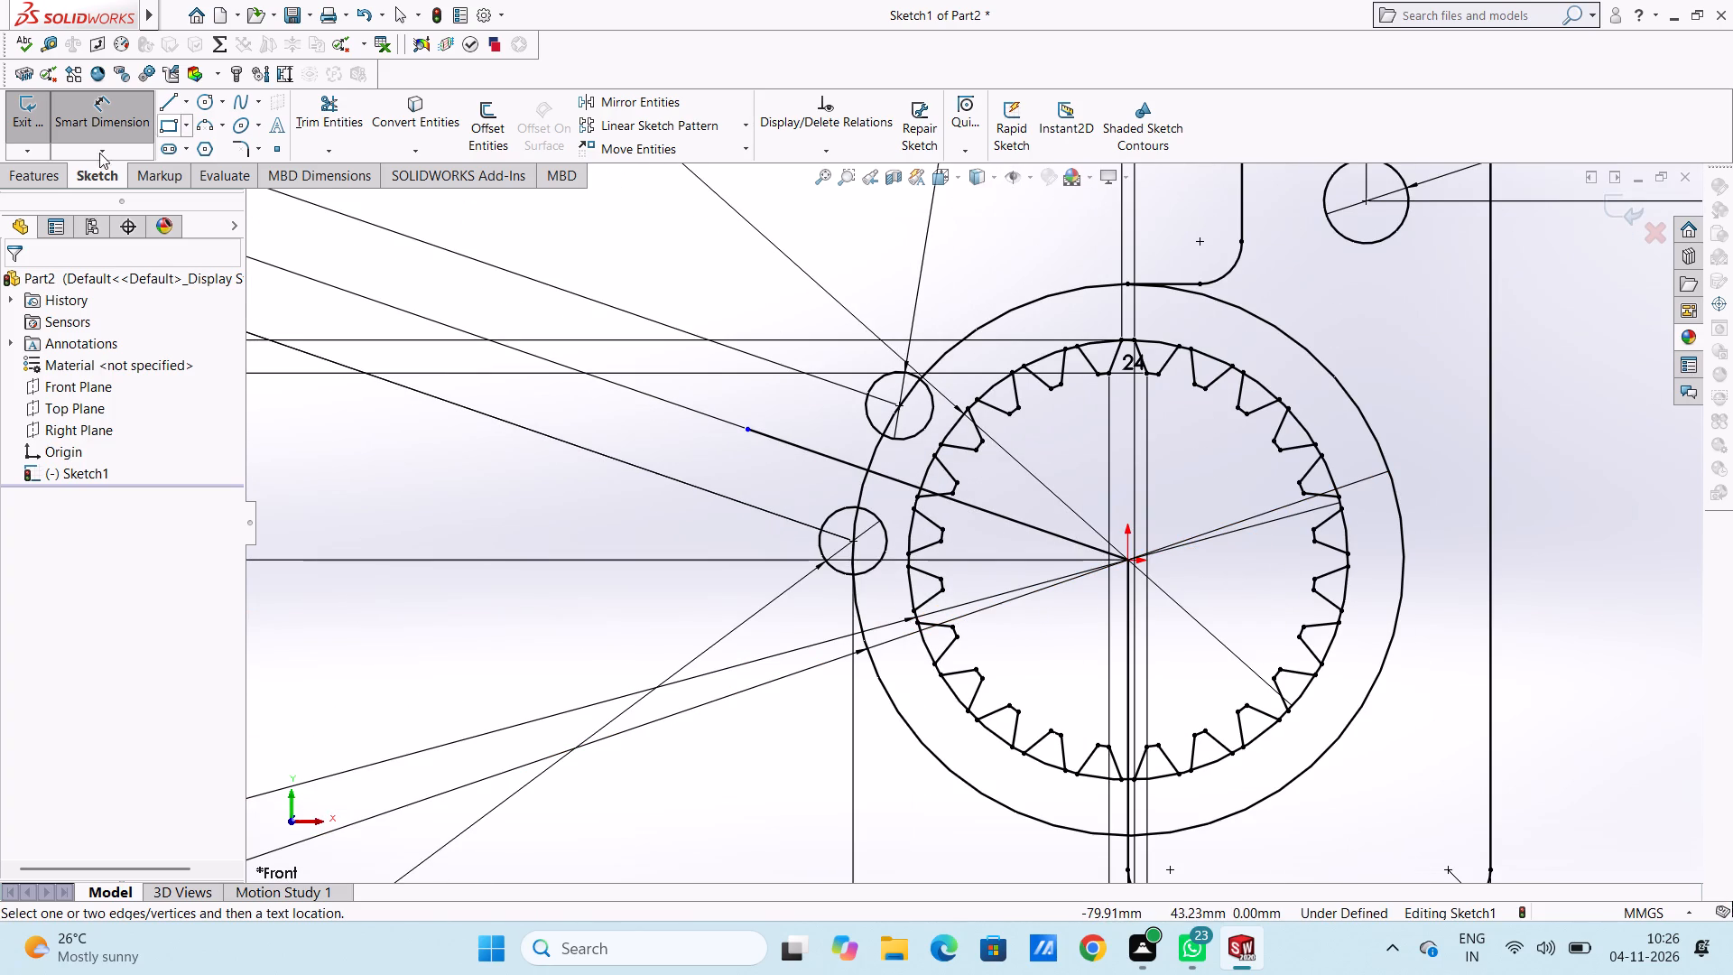
drag(122, 107, 133, 116)
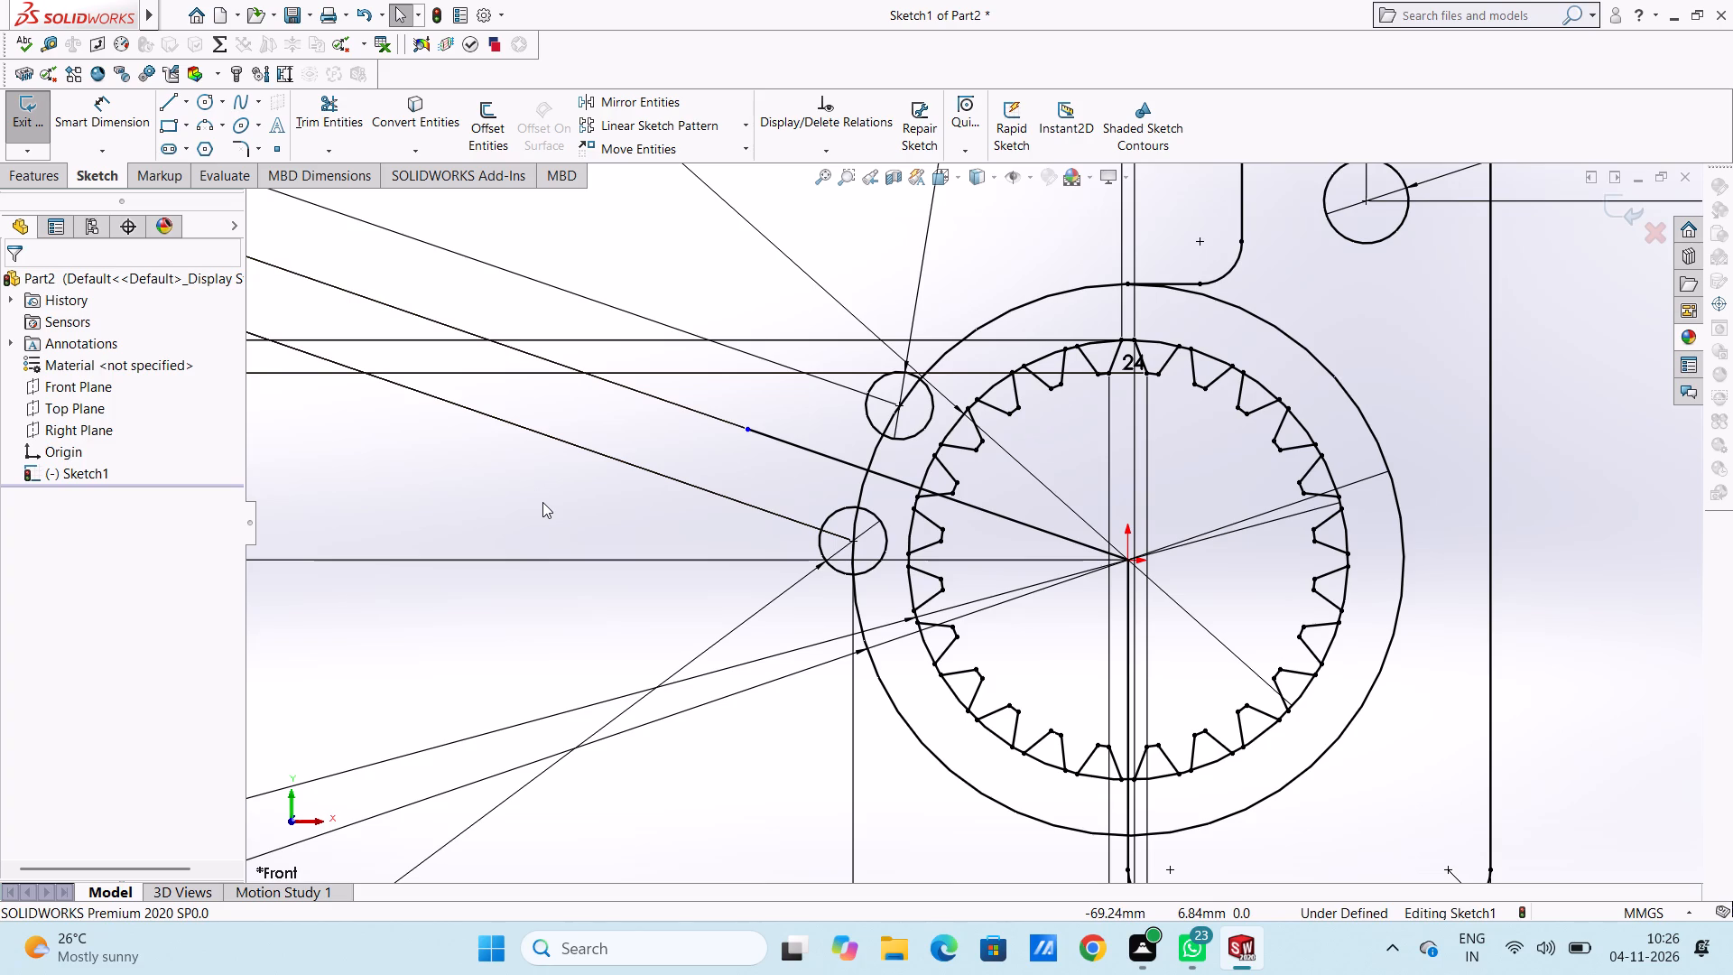
Offset only the centre line between the two small circles by 41.37/2 (20.685 mm) bidirectionally, with dimensions added and chain selection off.
scroll(542, 502, up, 5)
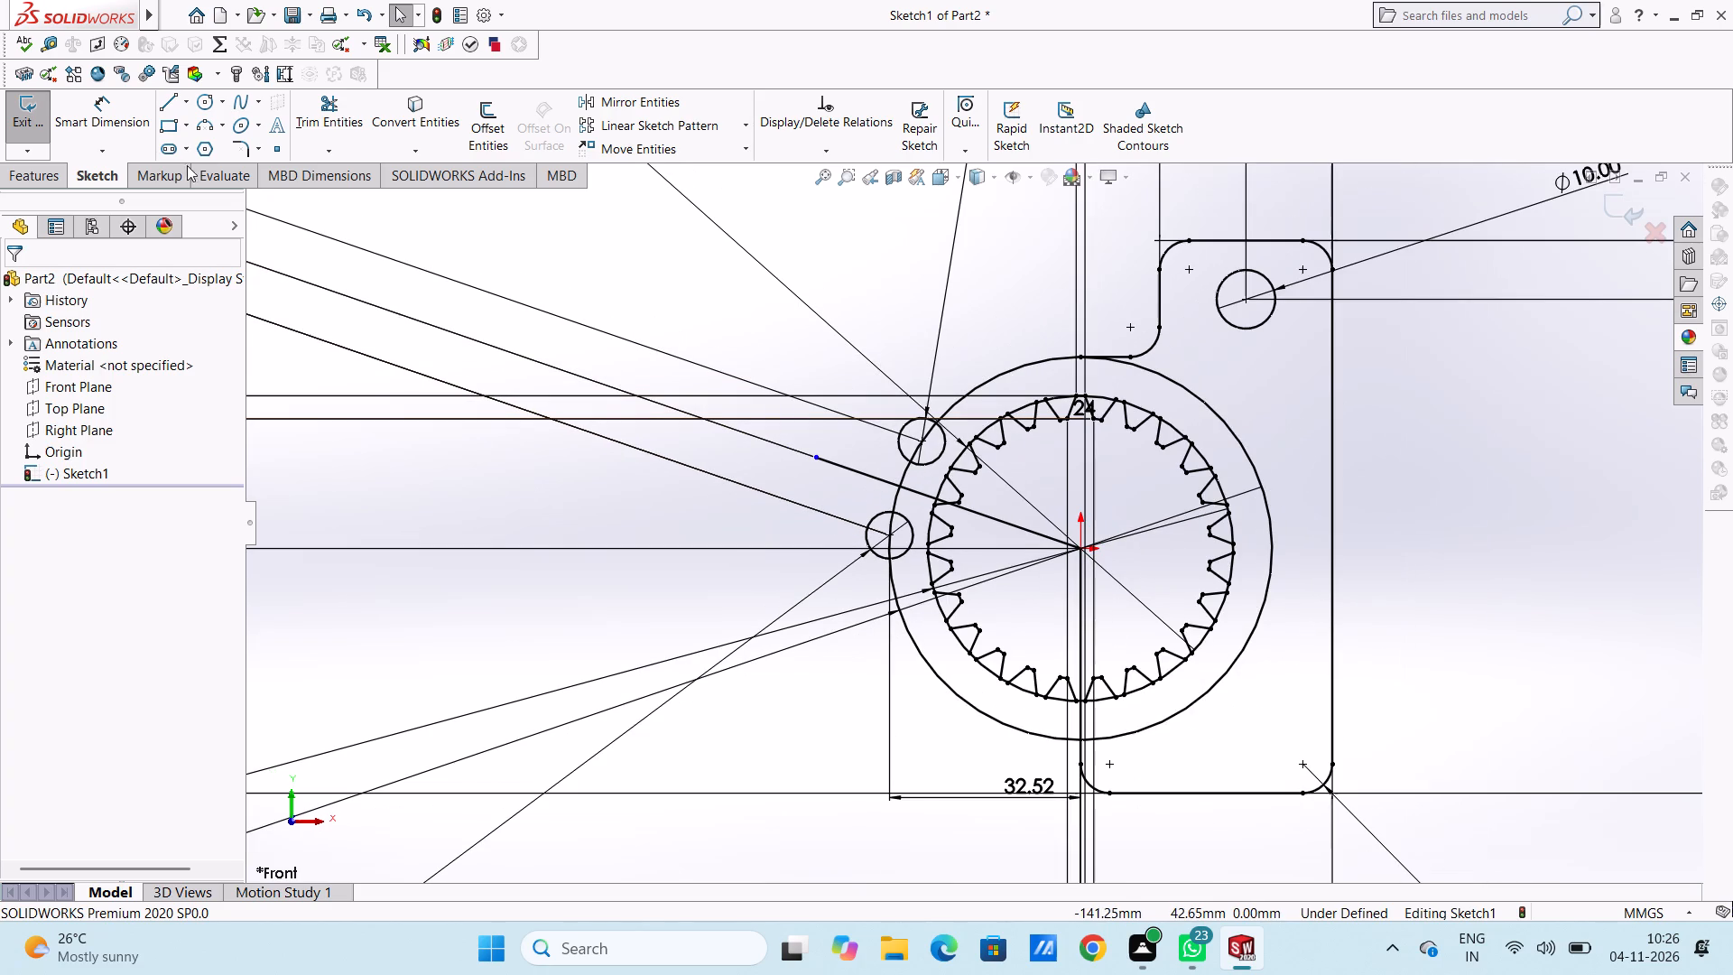
click(496, 120)
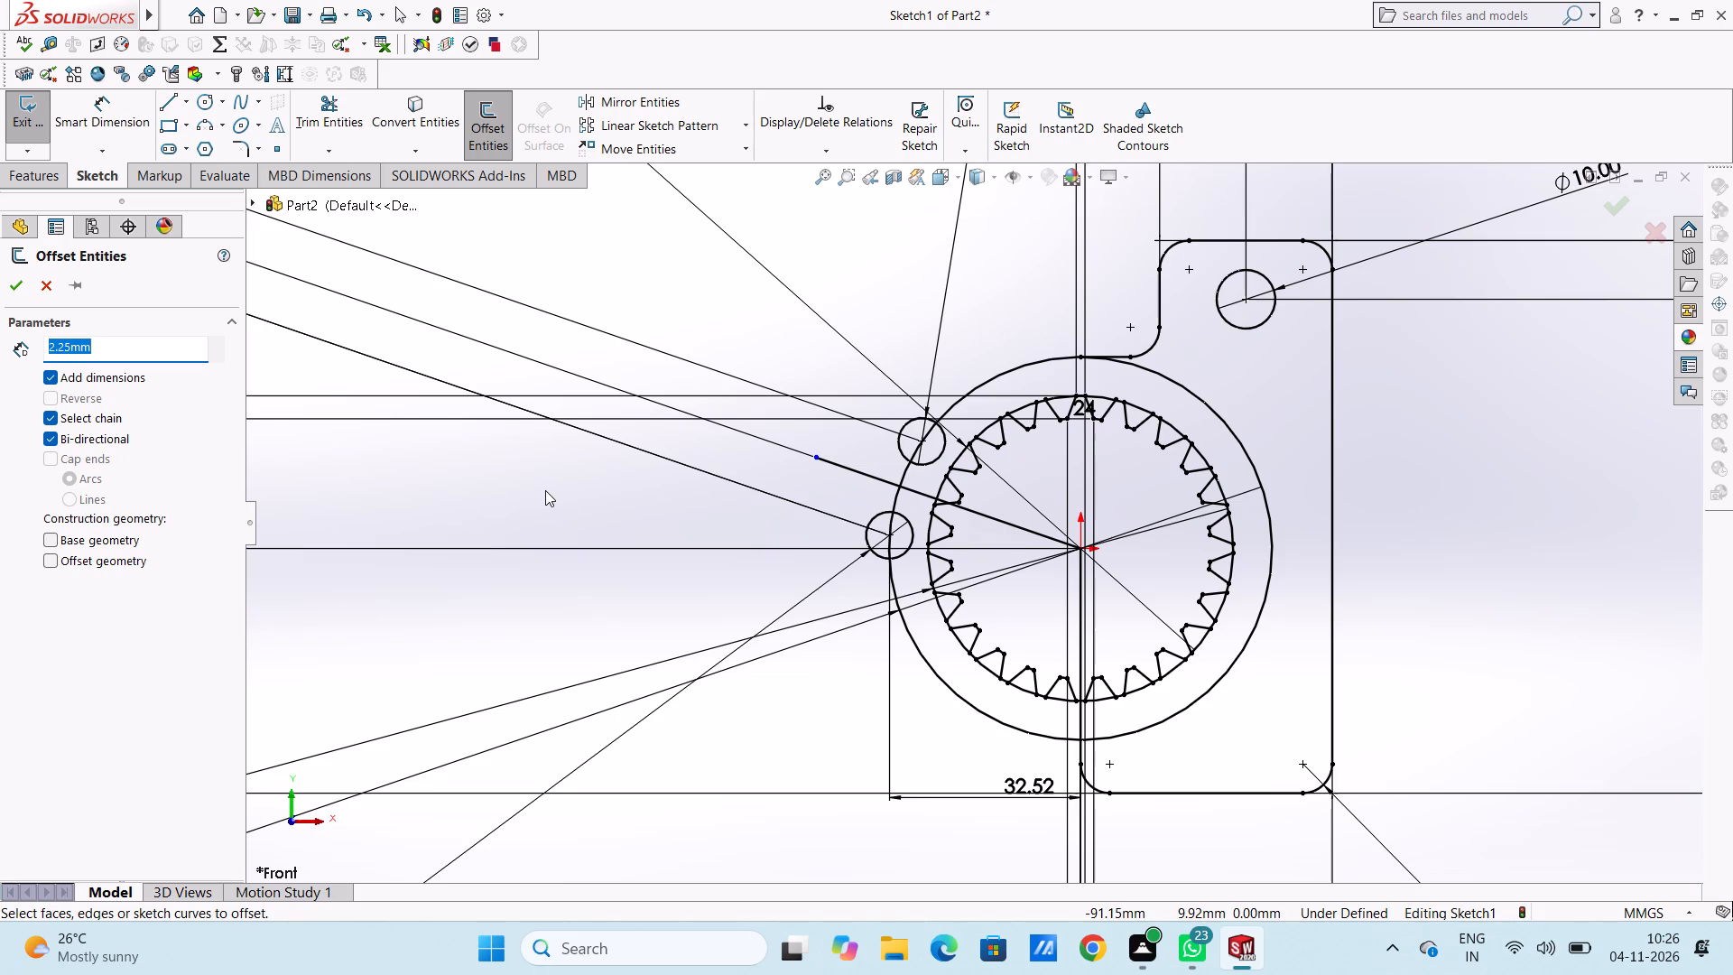
text(41.37)
key(slash)
key(2)
key(Return)
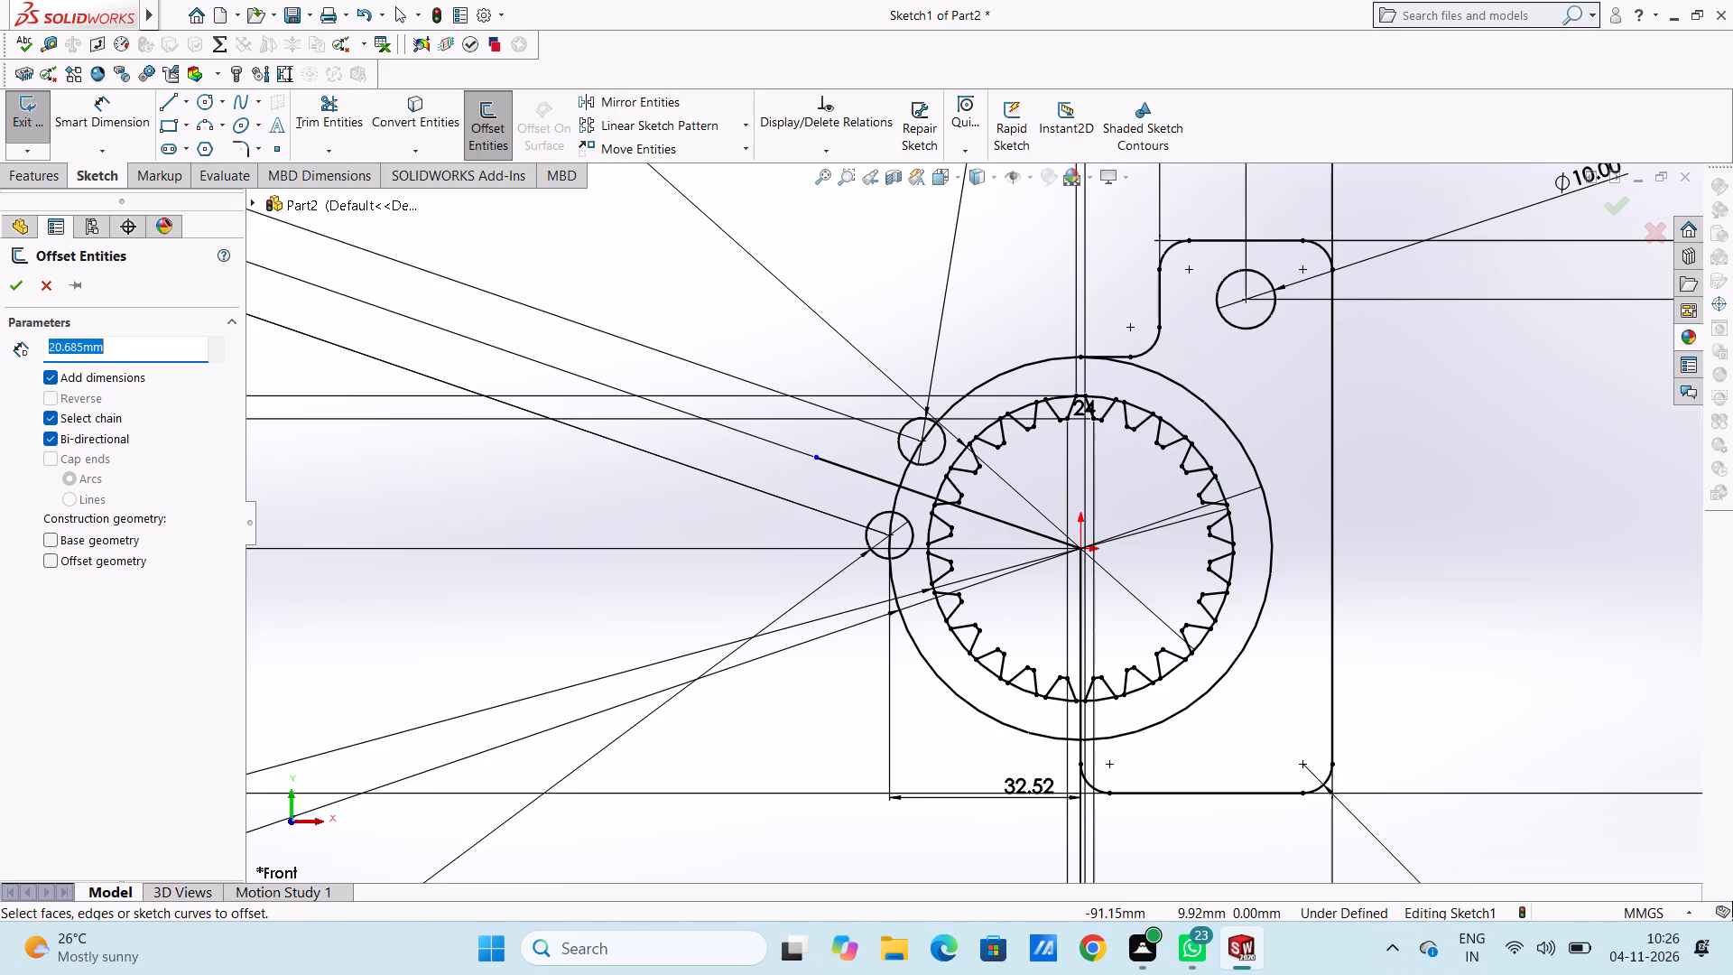
click(873, 475)
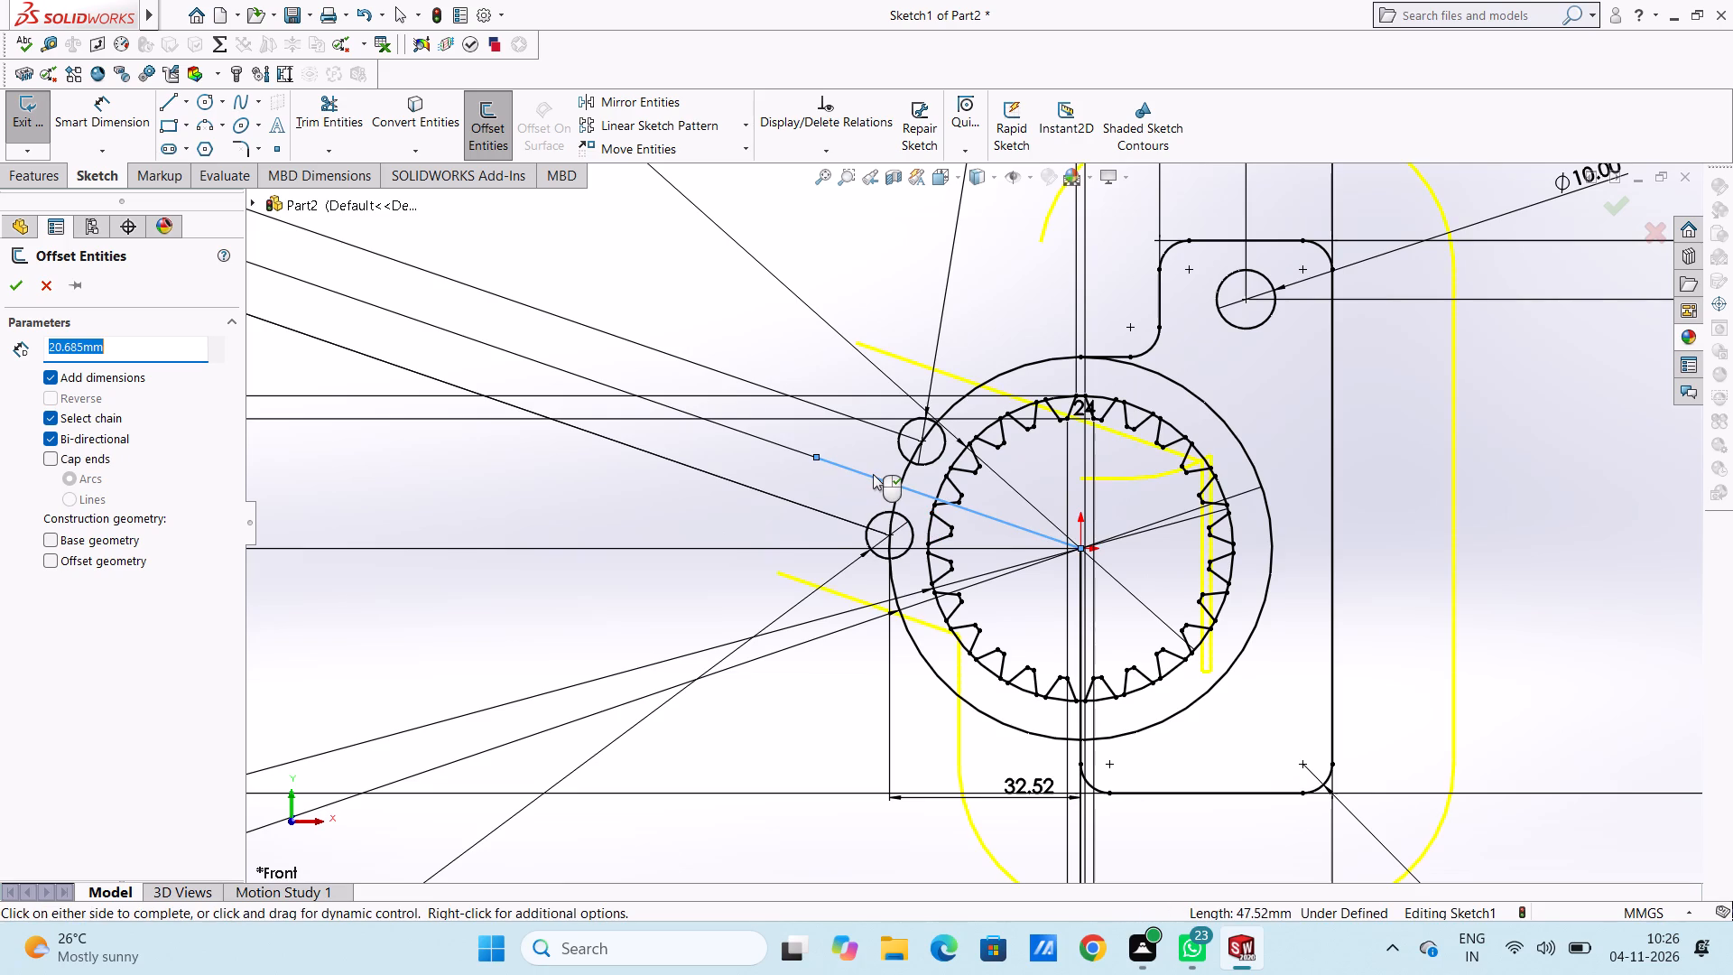
click(51, 418)
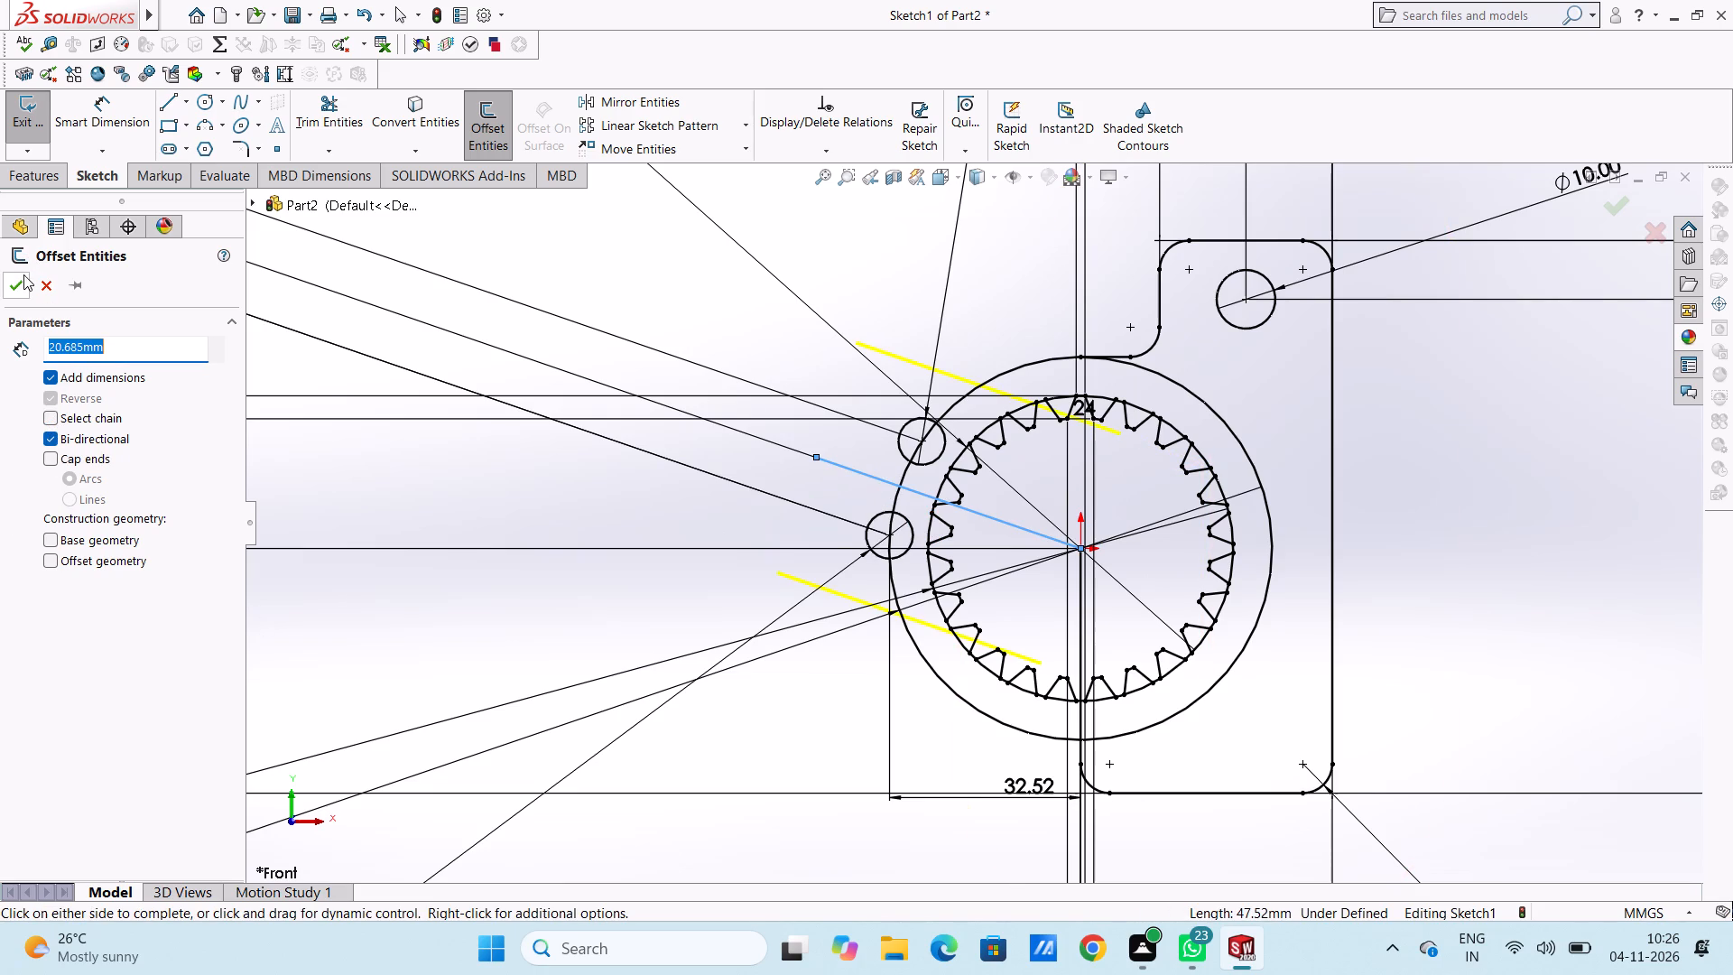
click(18, 288)
Trim the upper offset line inside the outer ring circle, keeping only the portion outside the ring.
scroll(648, 570, up, 3)
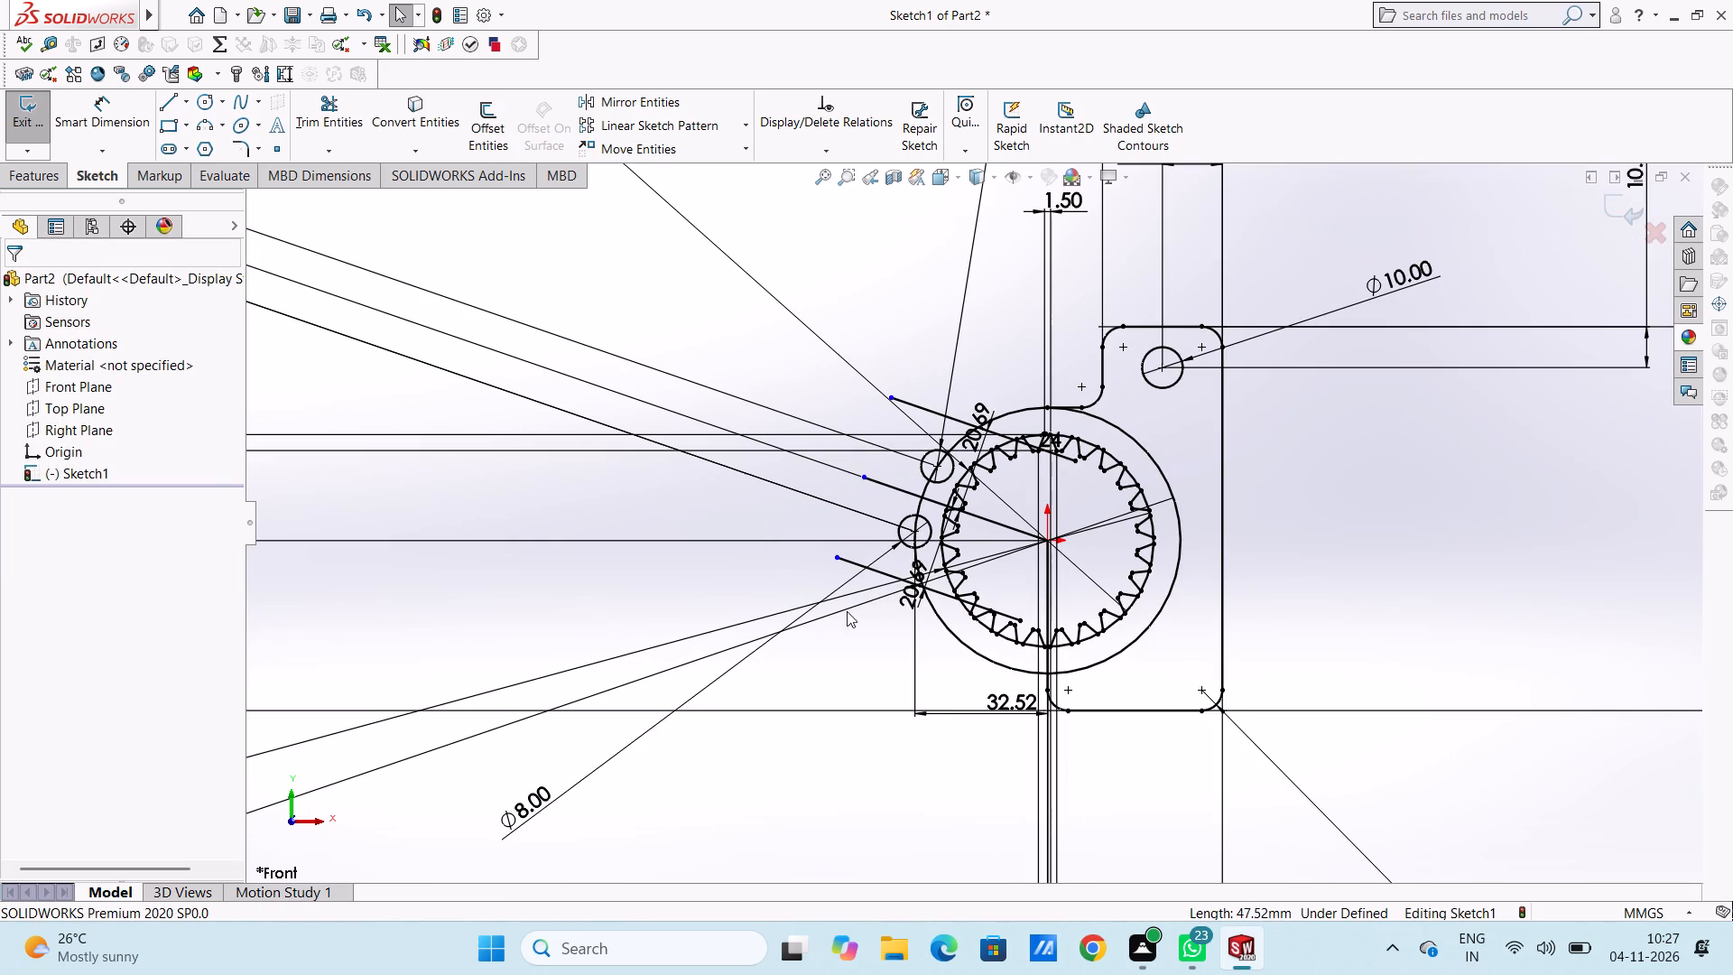
scroll(1112, 453, down, 2)
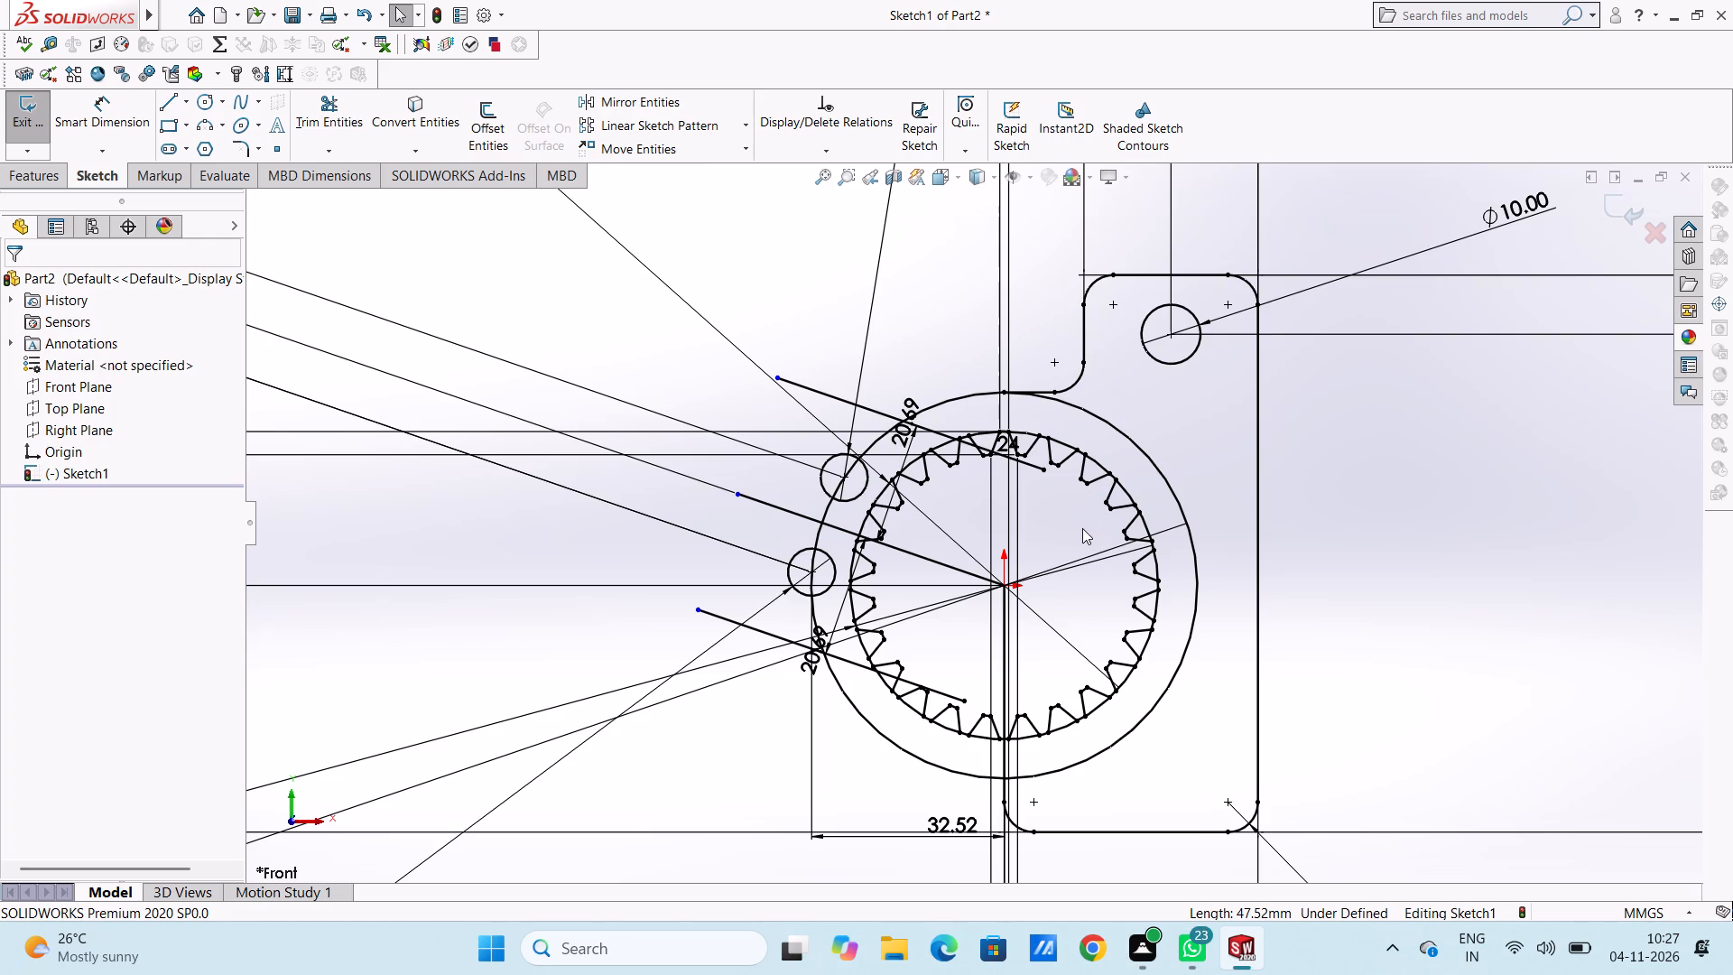
click(334, 116)
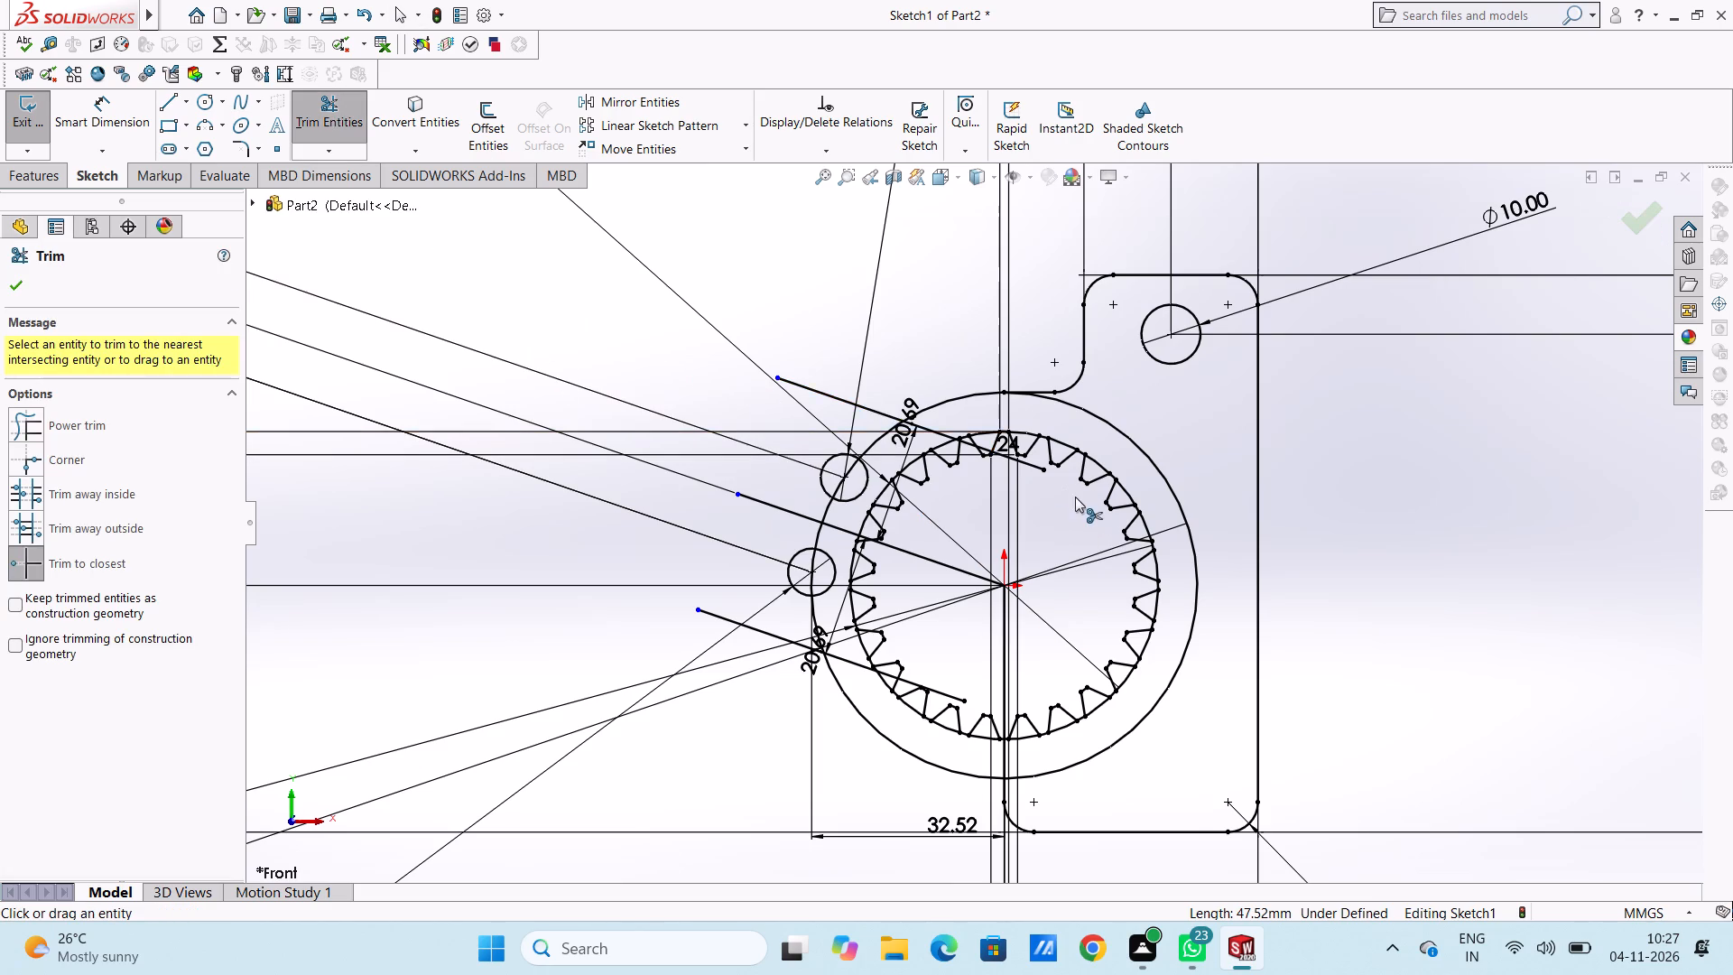
scroll(1075, 497, down, 4)
click(742, 365)
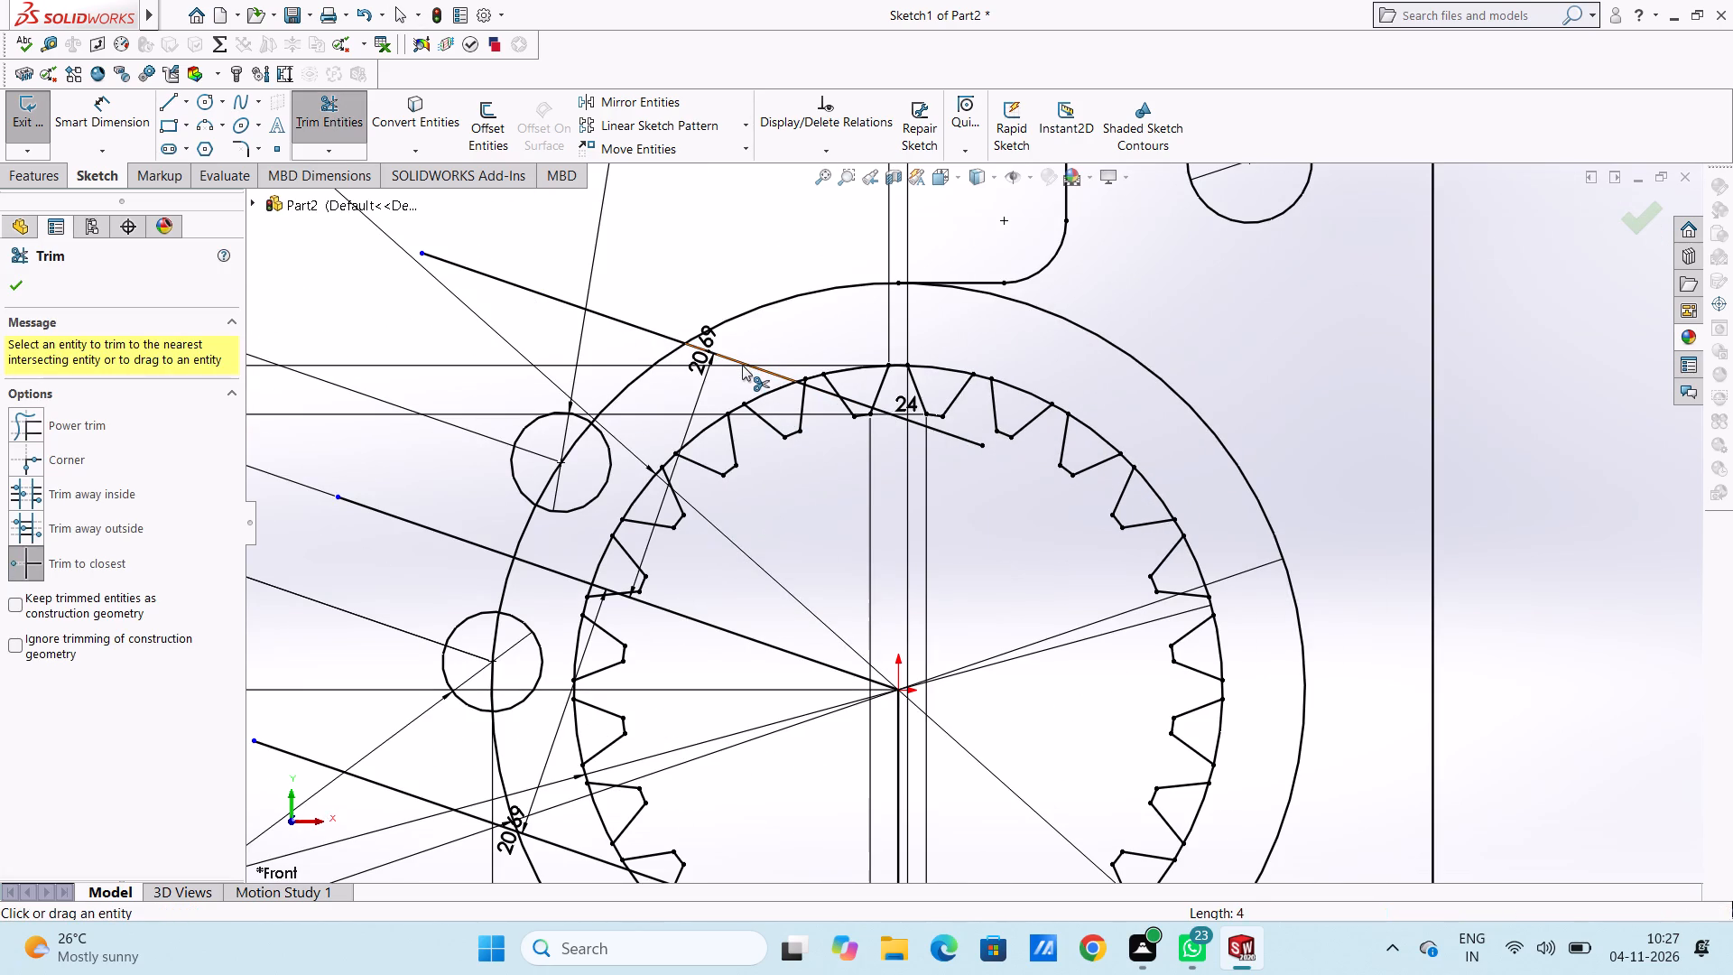
click(821, 387)
scroll(831, 395, down, 3)
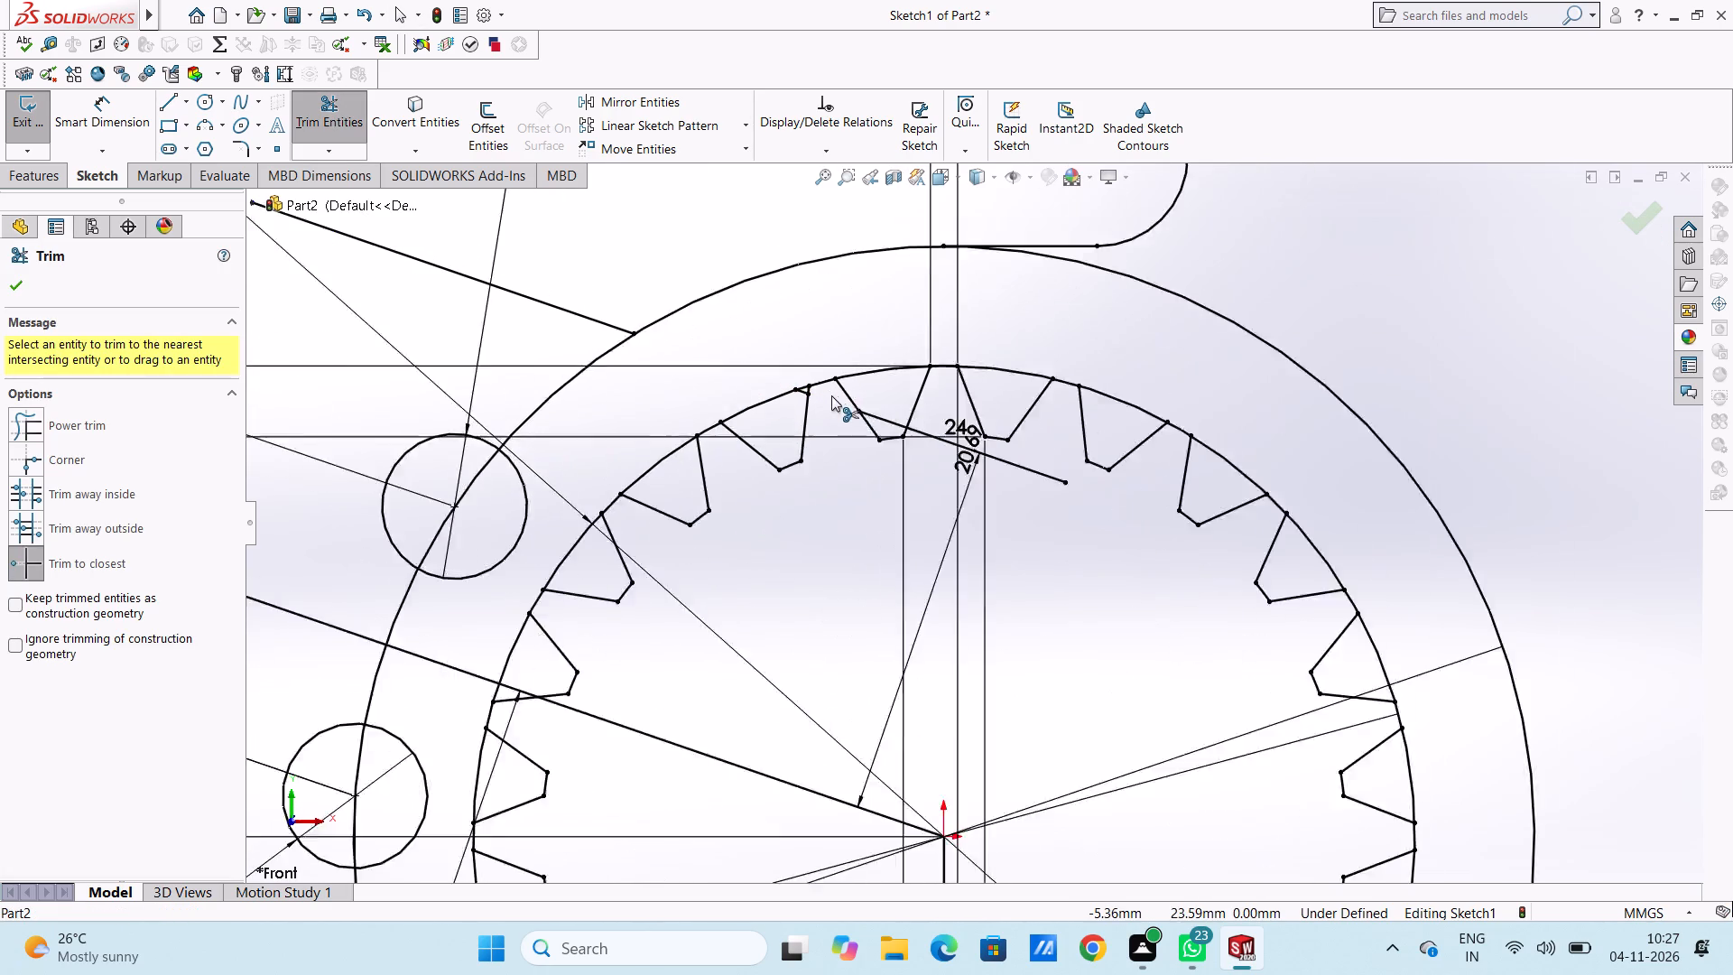
scroll(831, 395, down, 3)
click(806, 416)
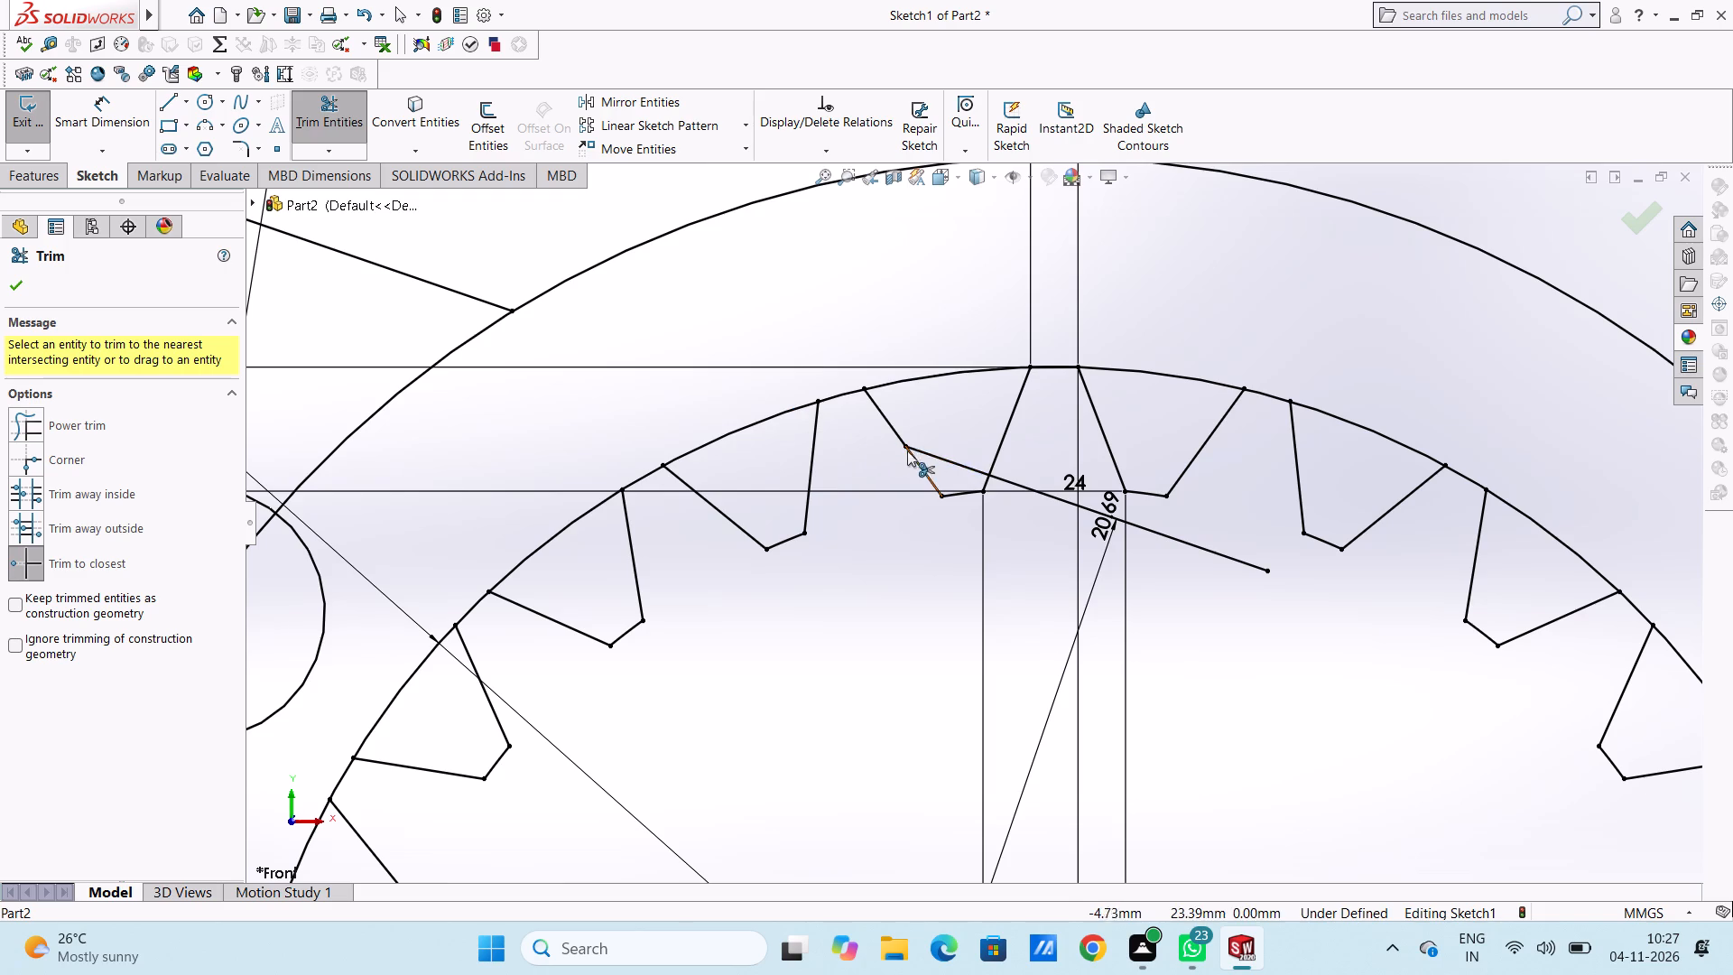
click(928, 454)
click(1104, 512)
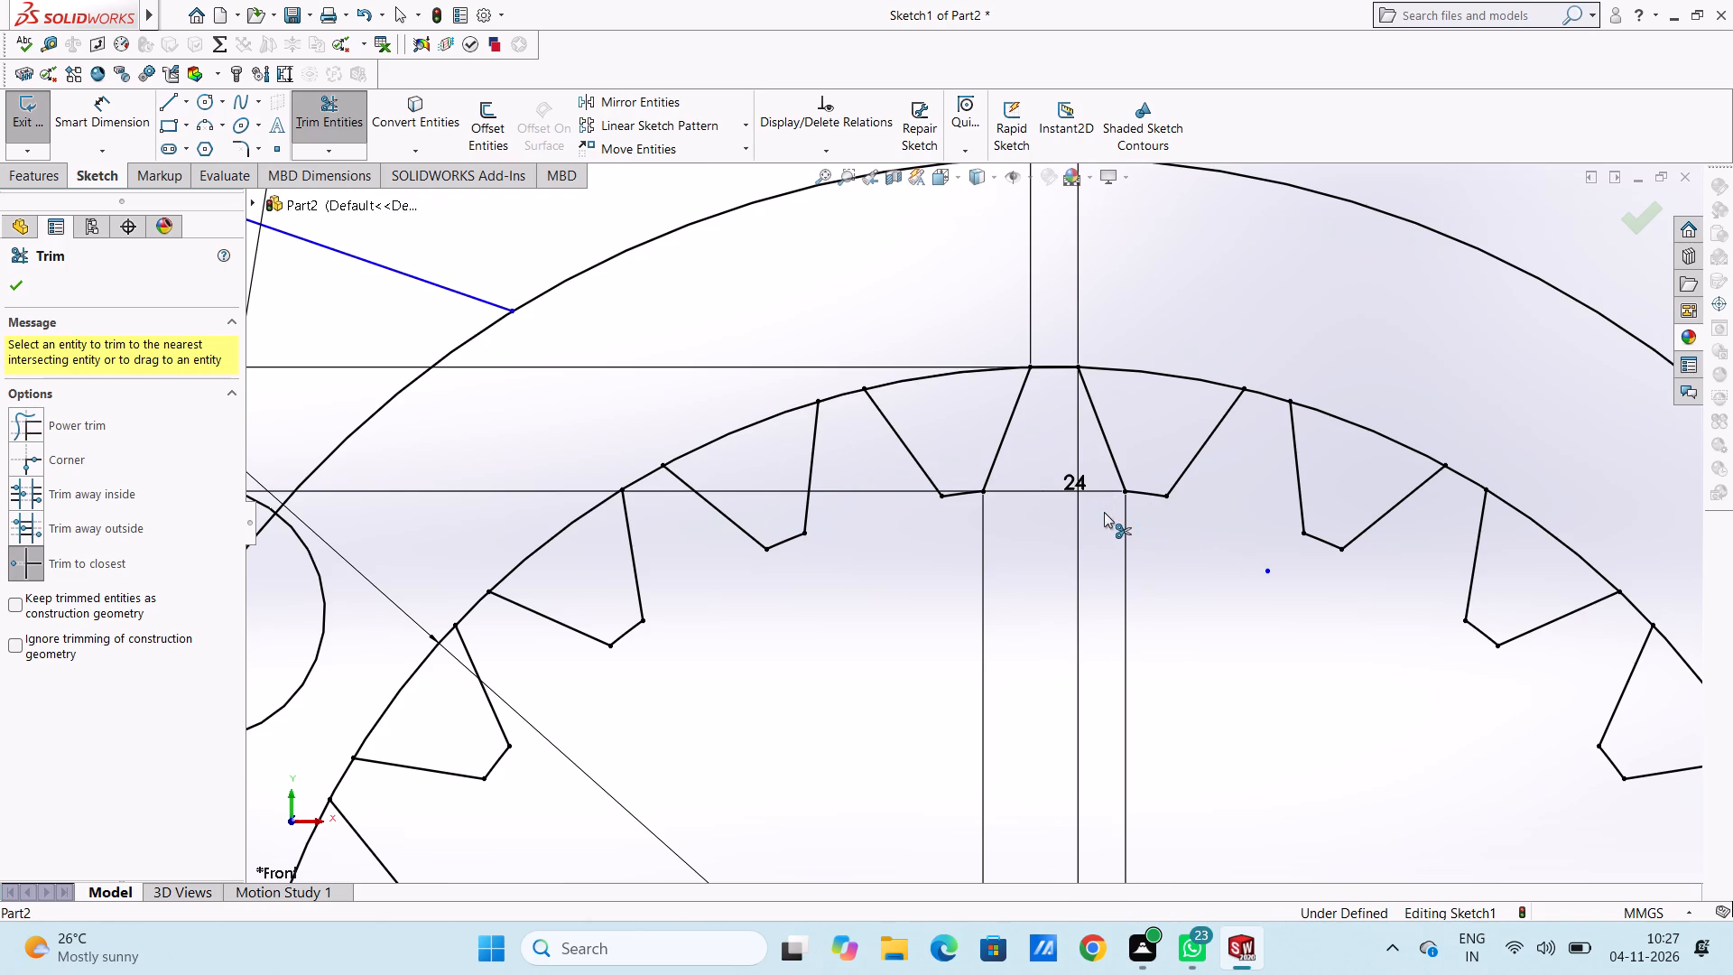
triple_click(1265, 568)
Trim the lower offset line inside the outer ring circle, keeping only the portion outside the ring.
scroll(1265, 568, up, 12)
scroll(1027, 737, up, 3)
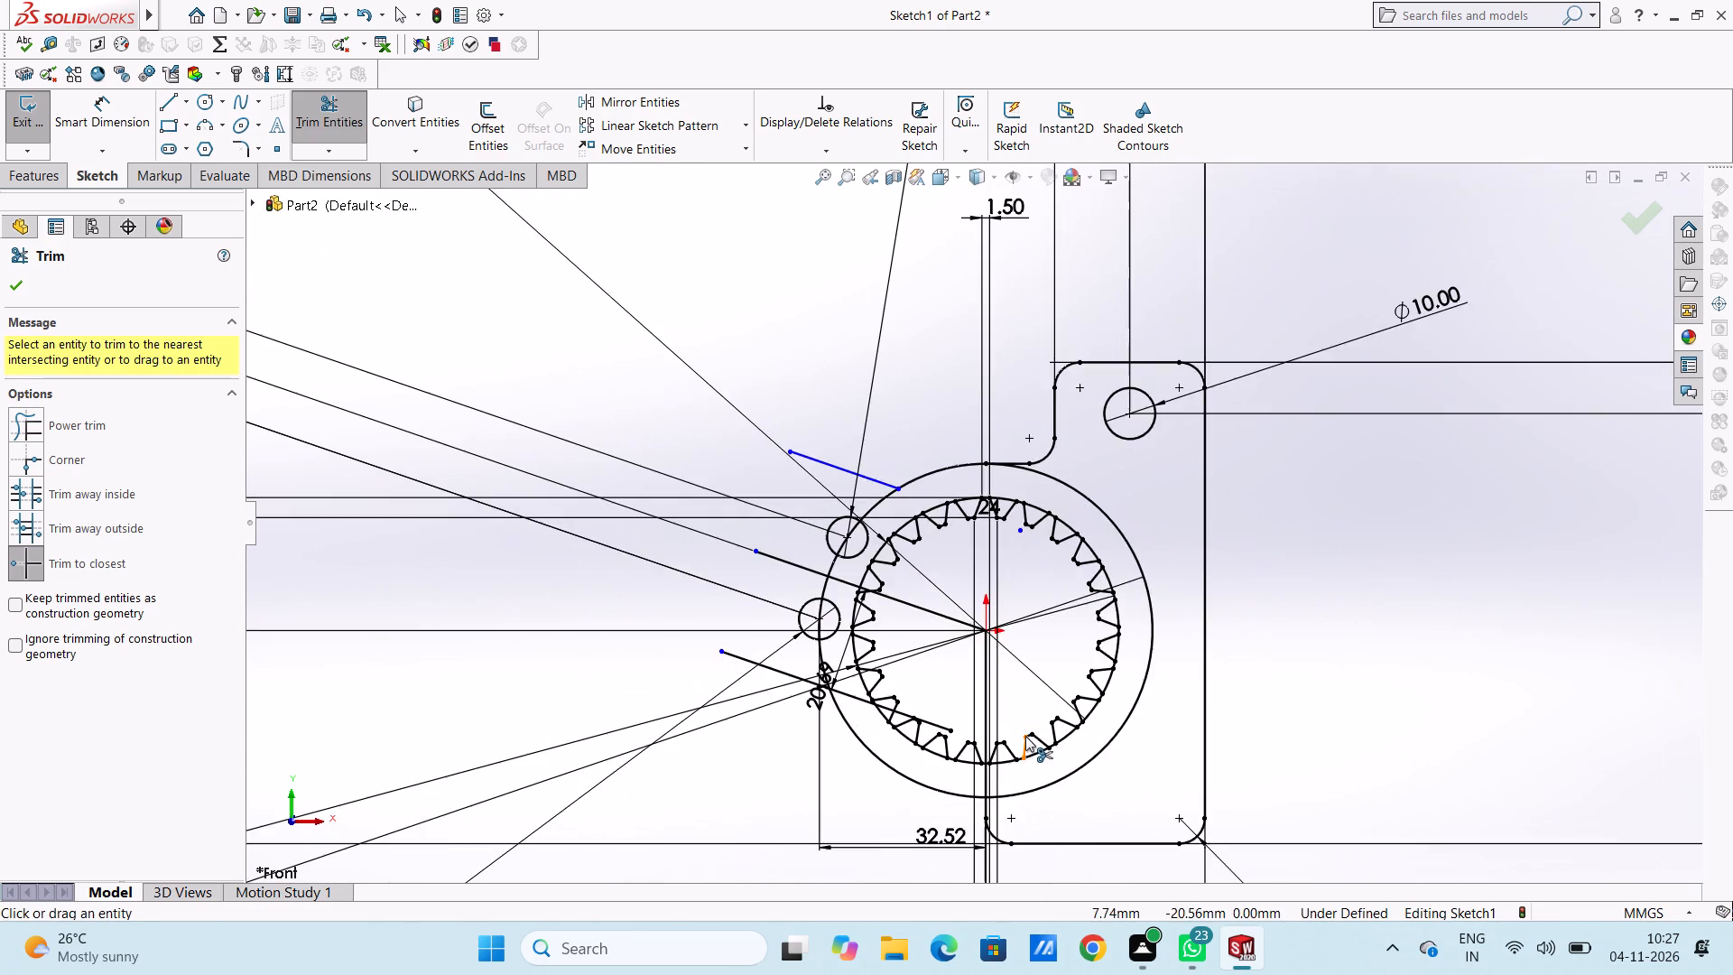
scroll(955, 738, down, 5)
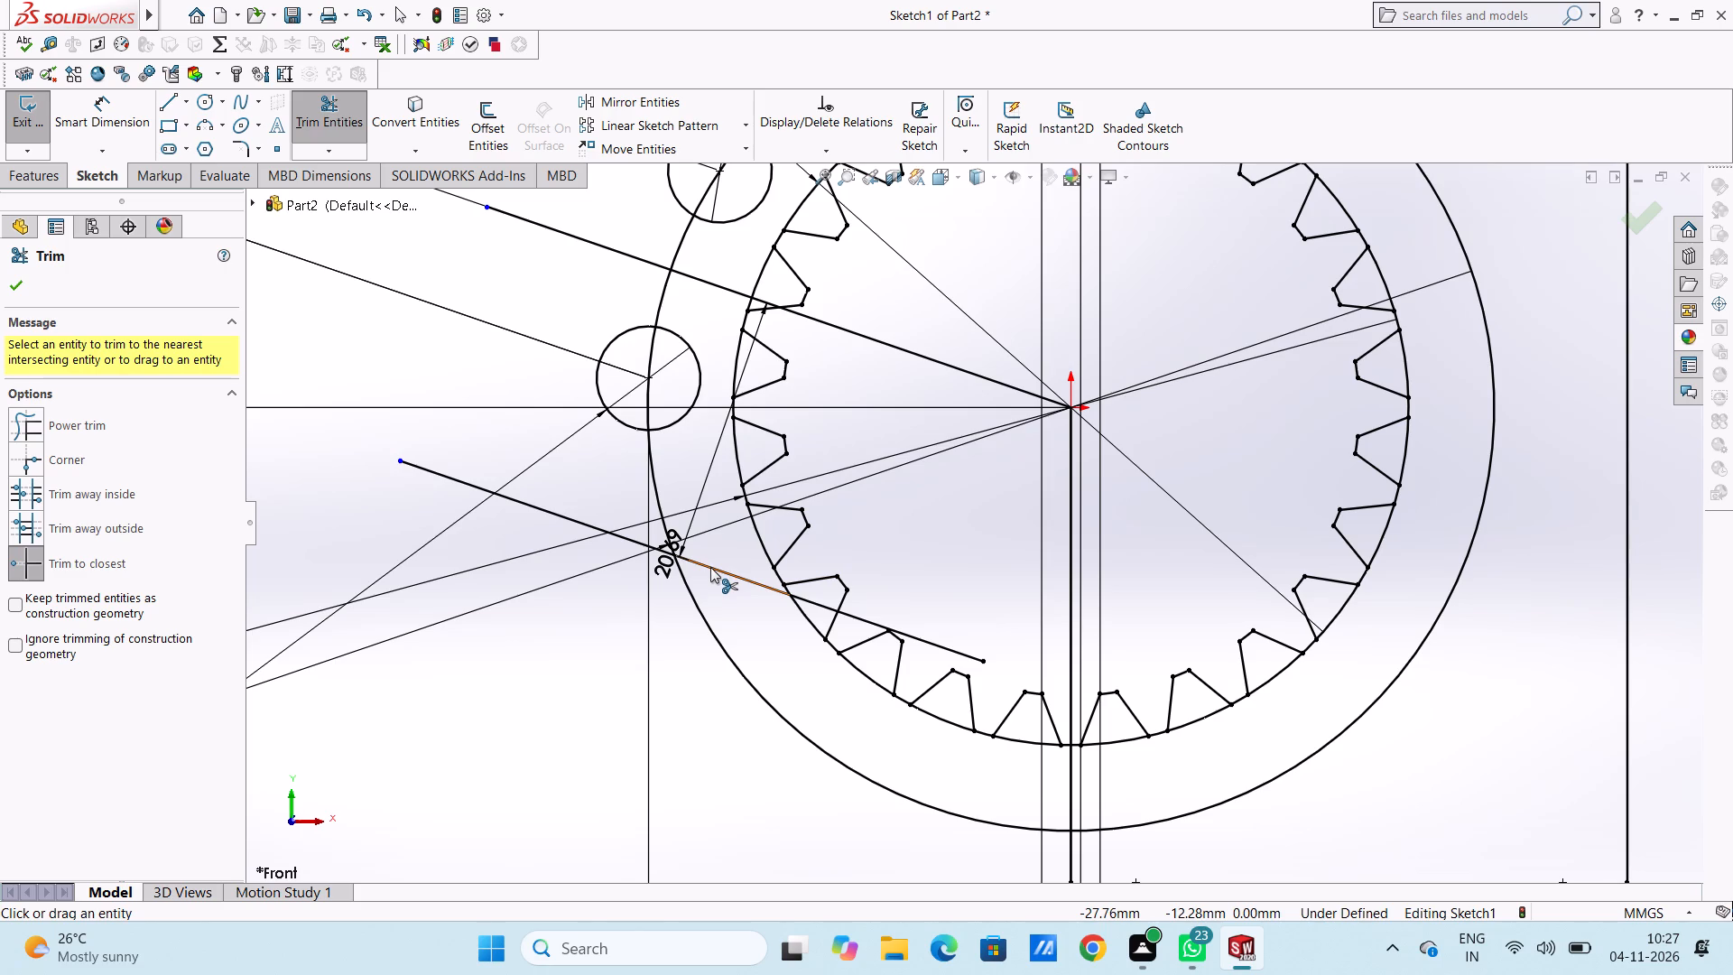
click(710, 567)
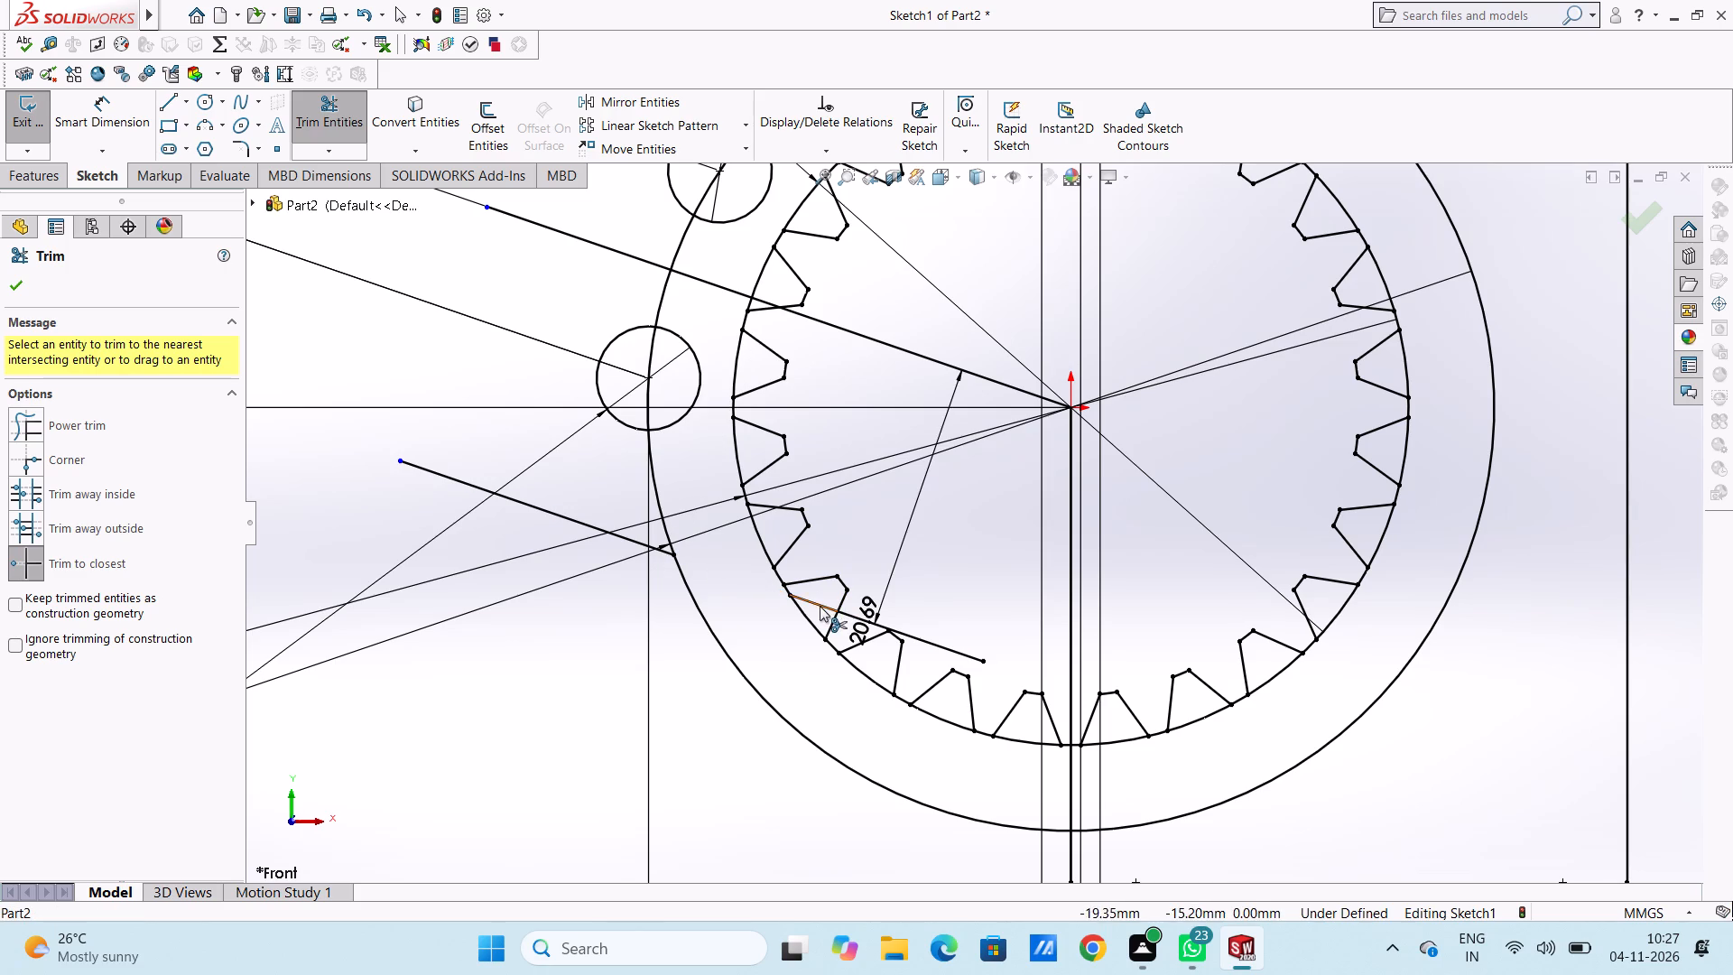
click(820, 606)
click(953, 647)
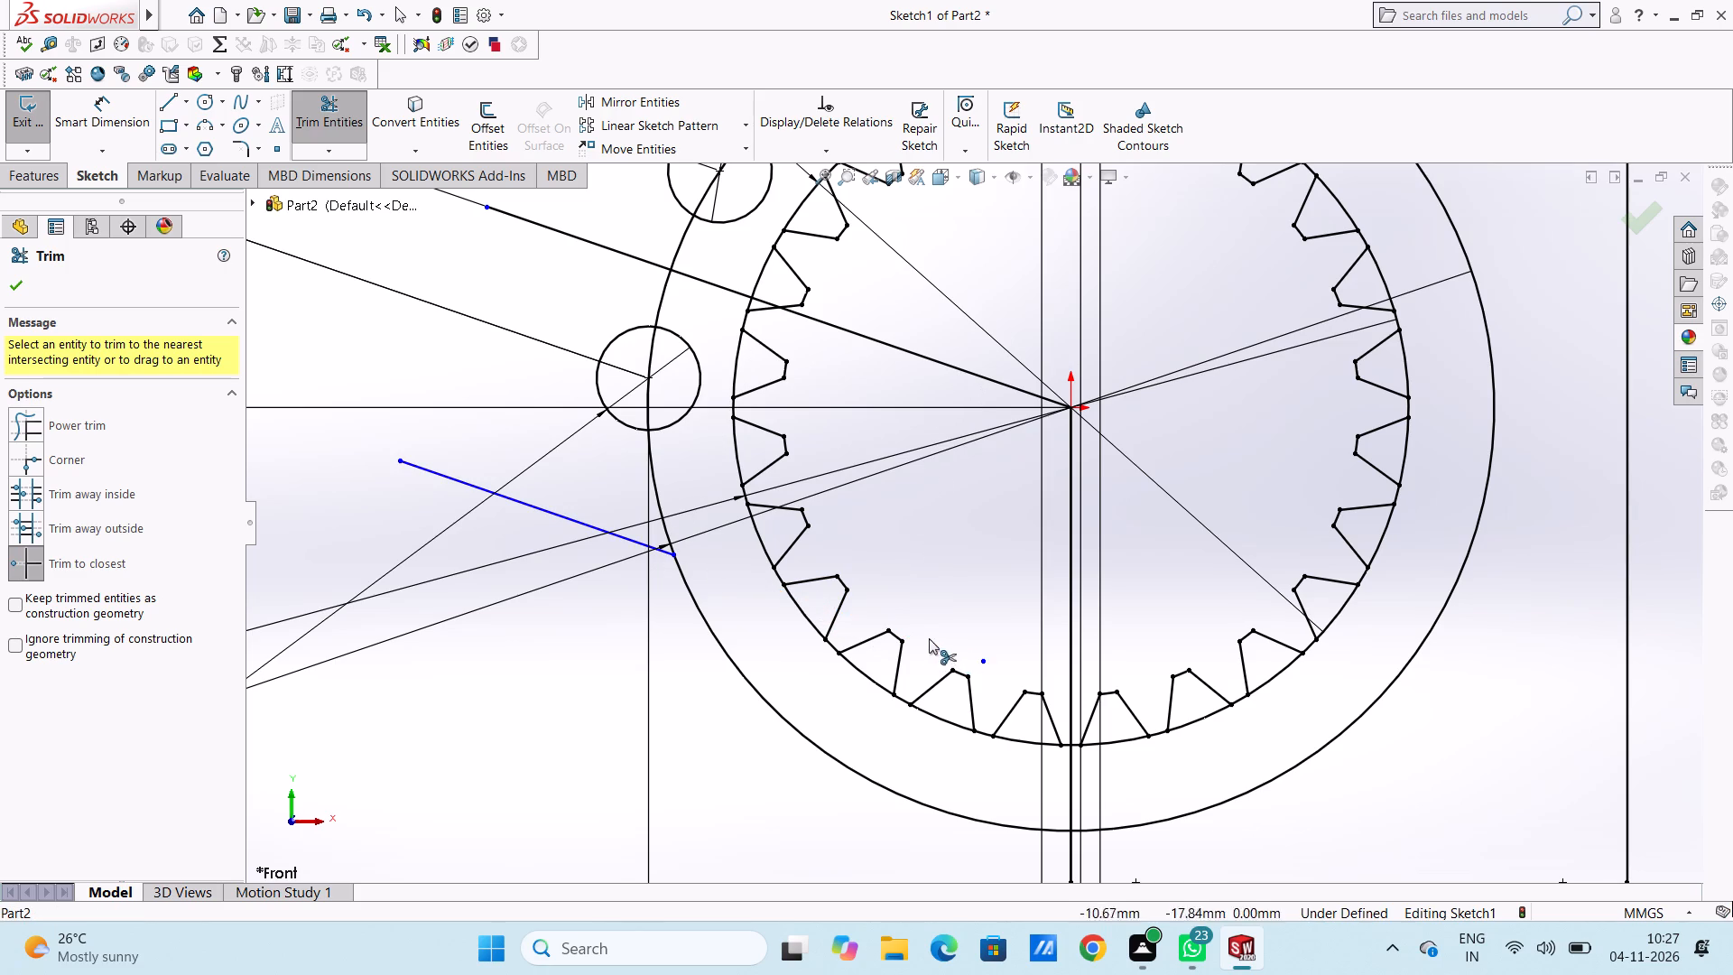
triple_click(985, 664)
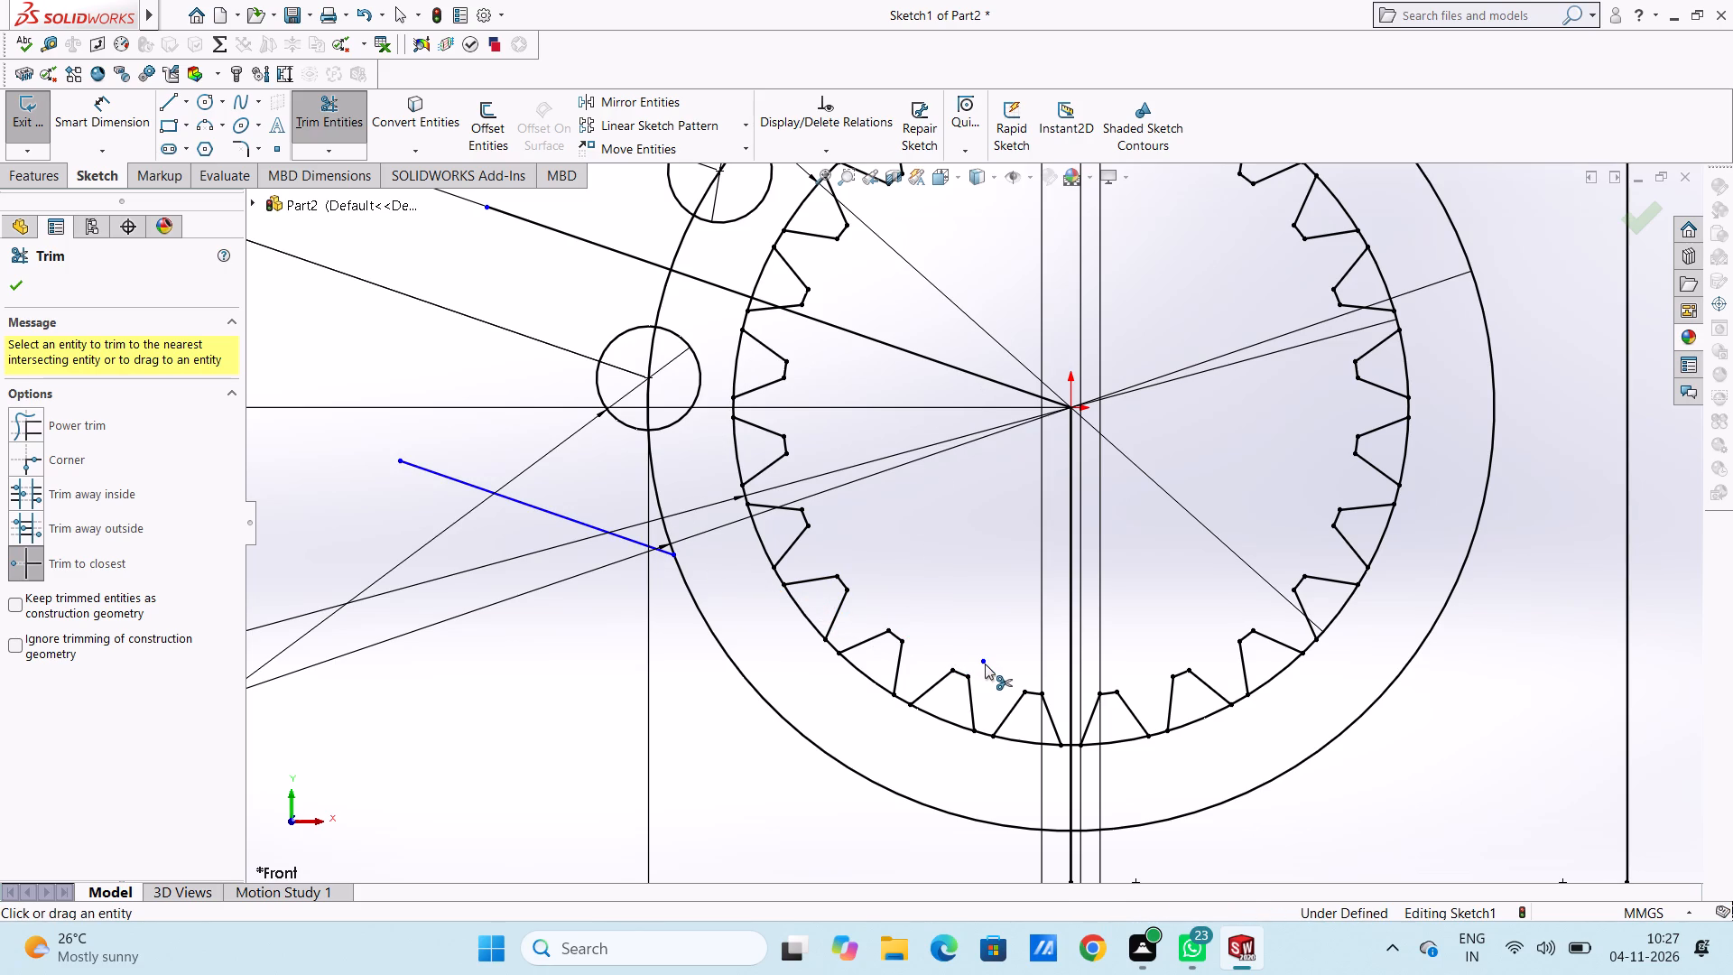
click(985, 663)
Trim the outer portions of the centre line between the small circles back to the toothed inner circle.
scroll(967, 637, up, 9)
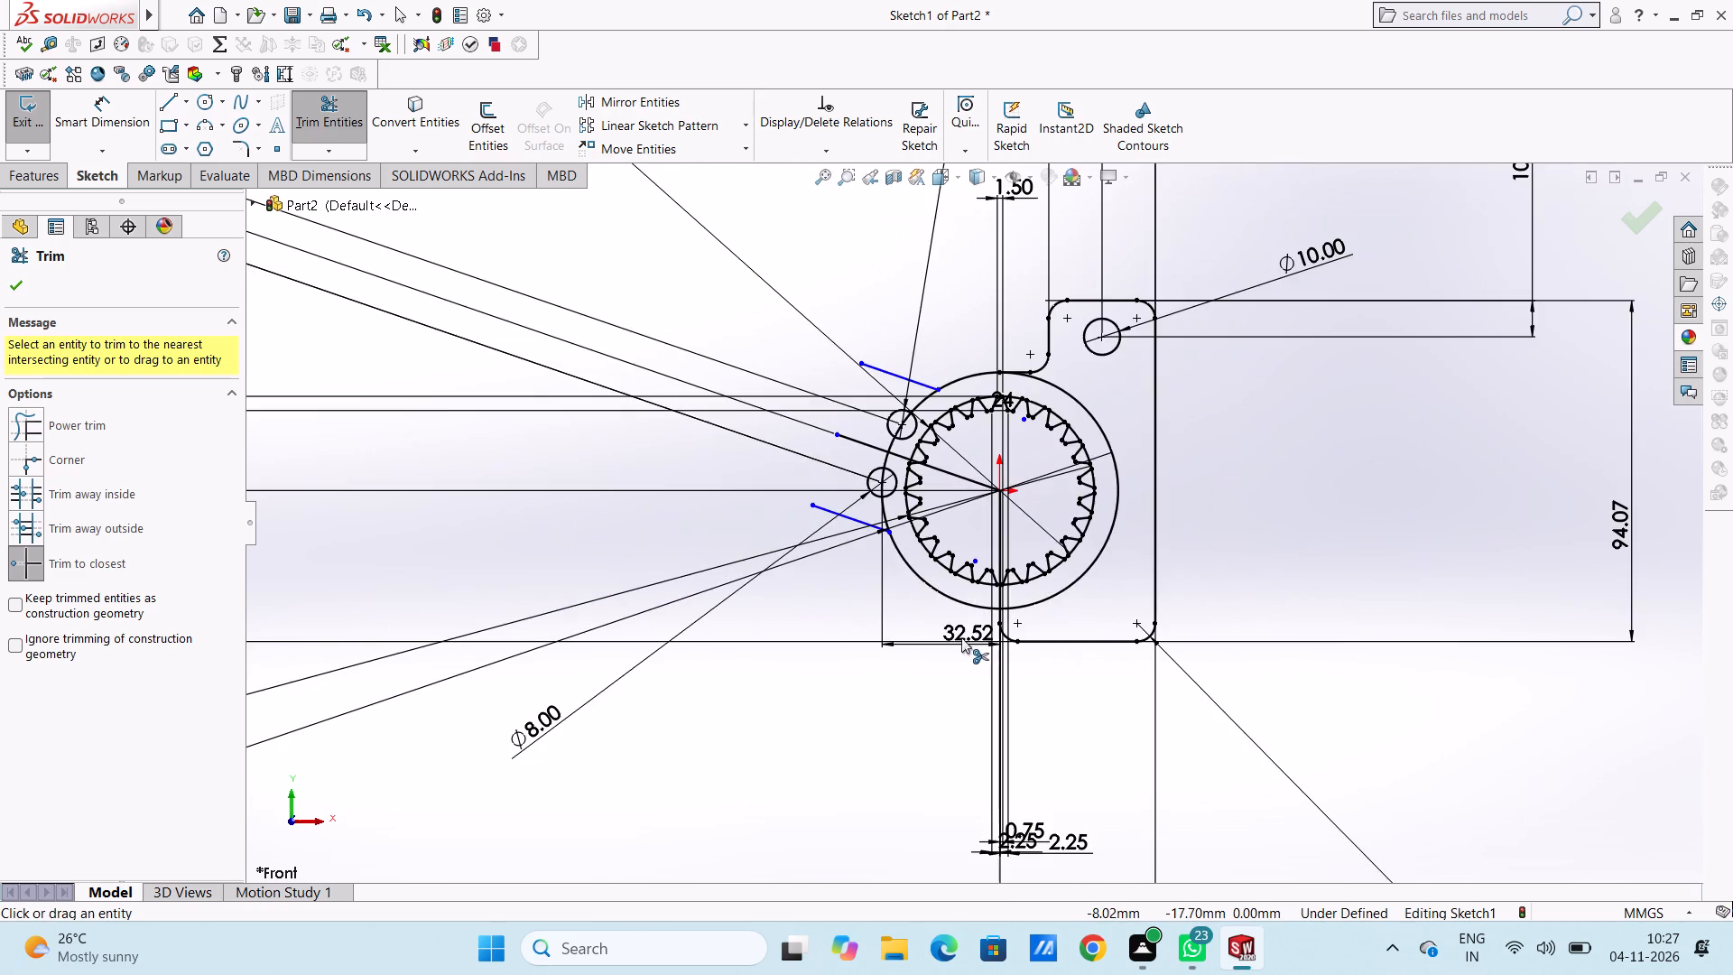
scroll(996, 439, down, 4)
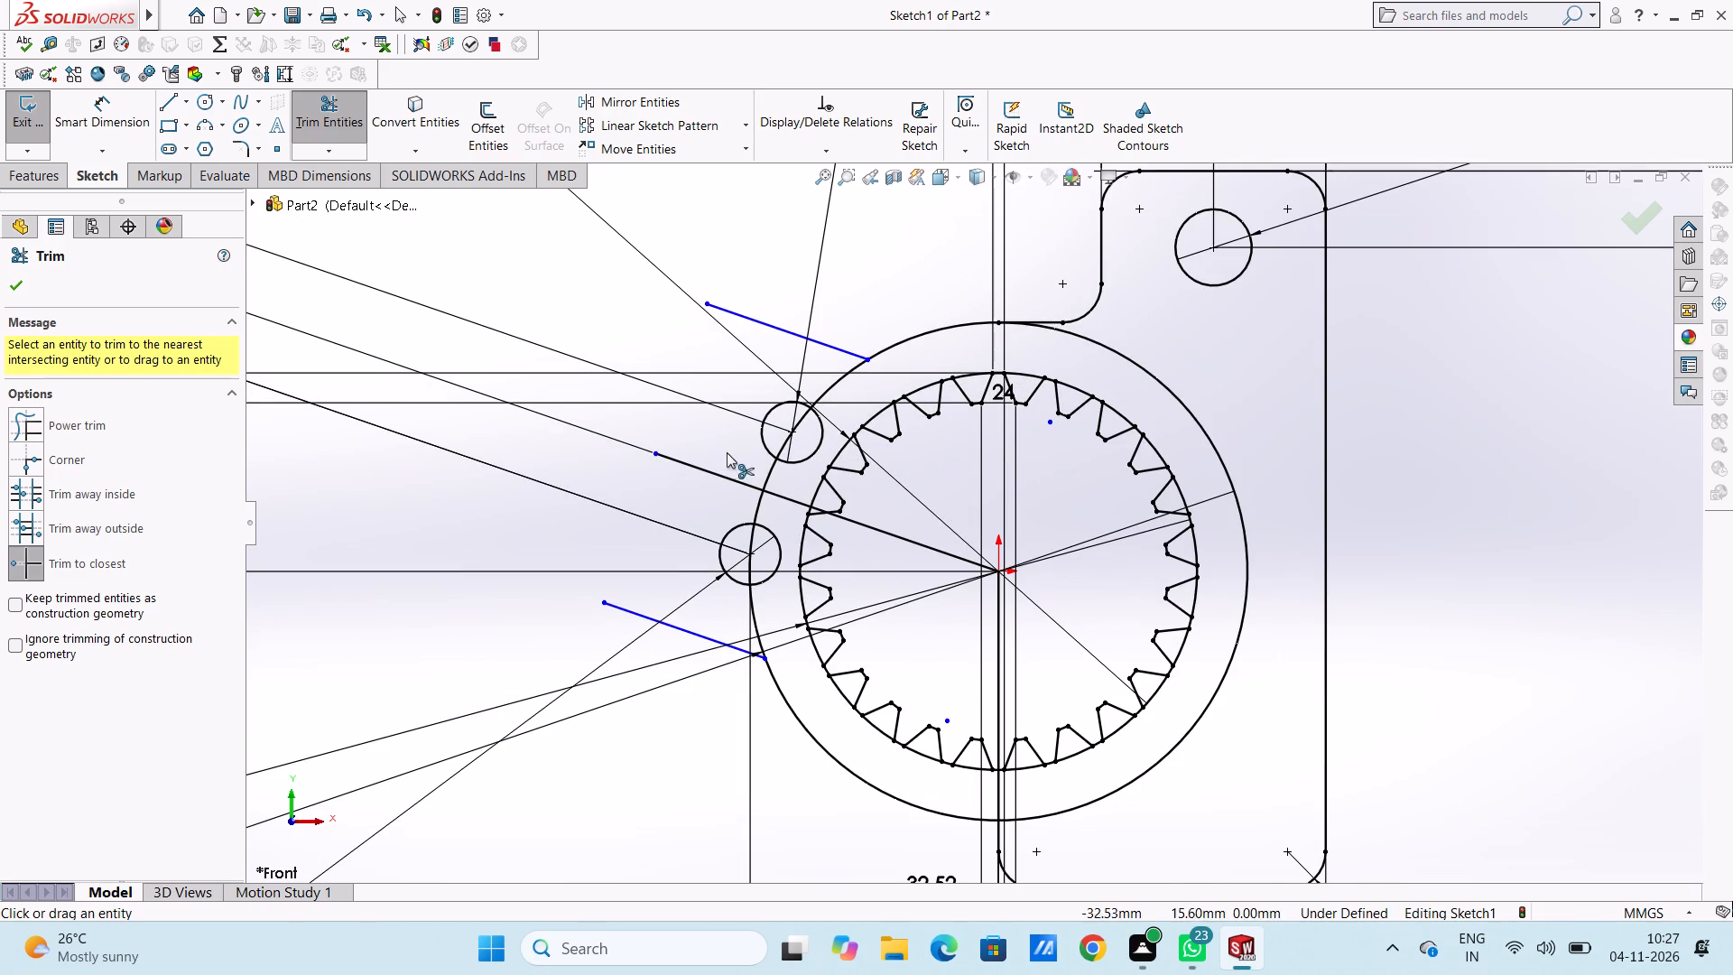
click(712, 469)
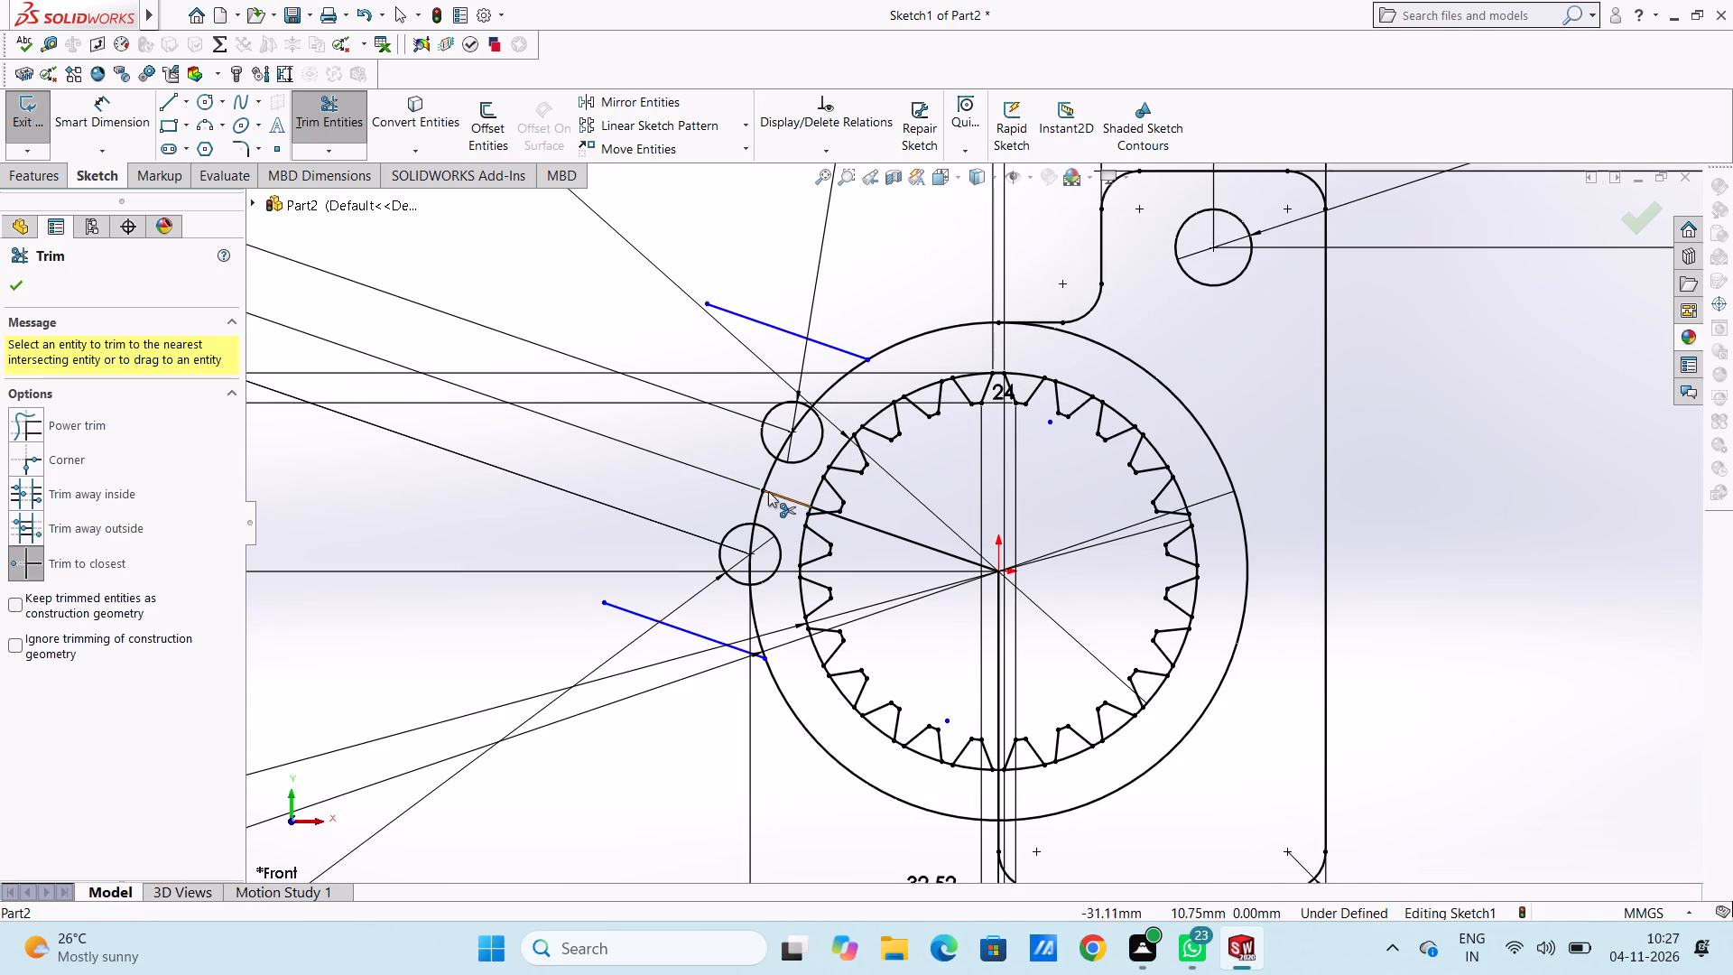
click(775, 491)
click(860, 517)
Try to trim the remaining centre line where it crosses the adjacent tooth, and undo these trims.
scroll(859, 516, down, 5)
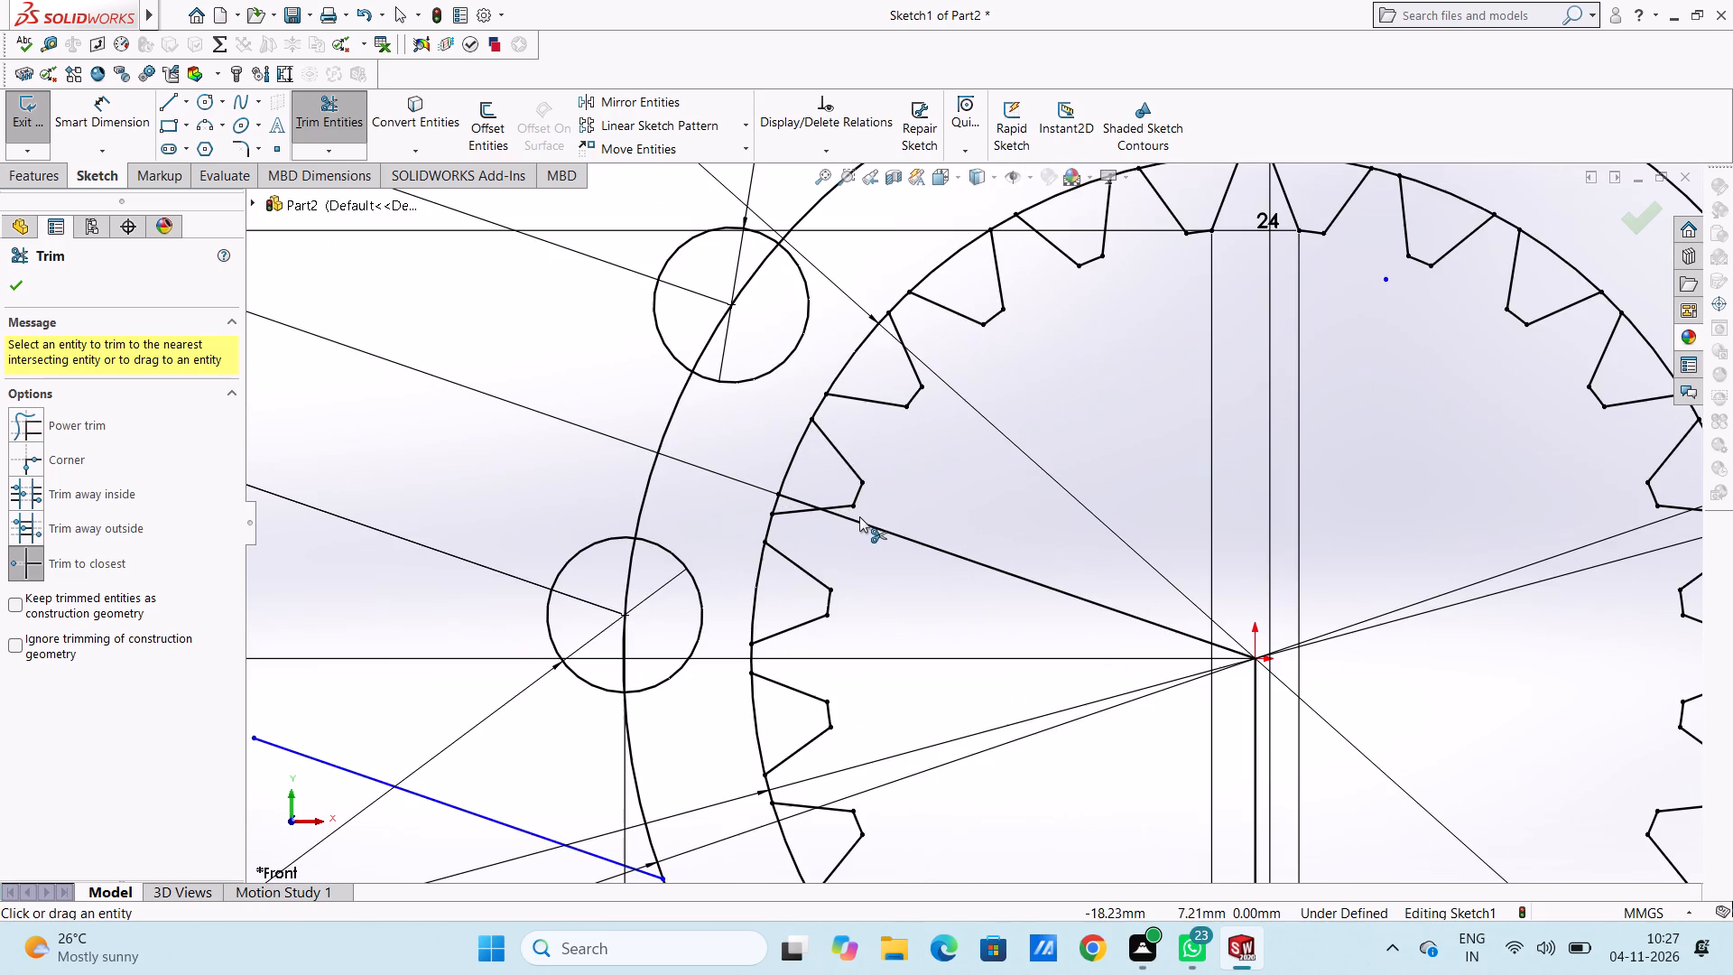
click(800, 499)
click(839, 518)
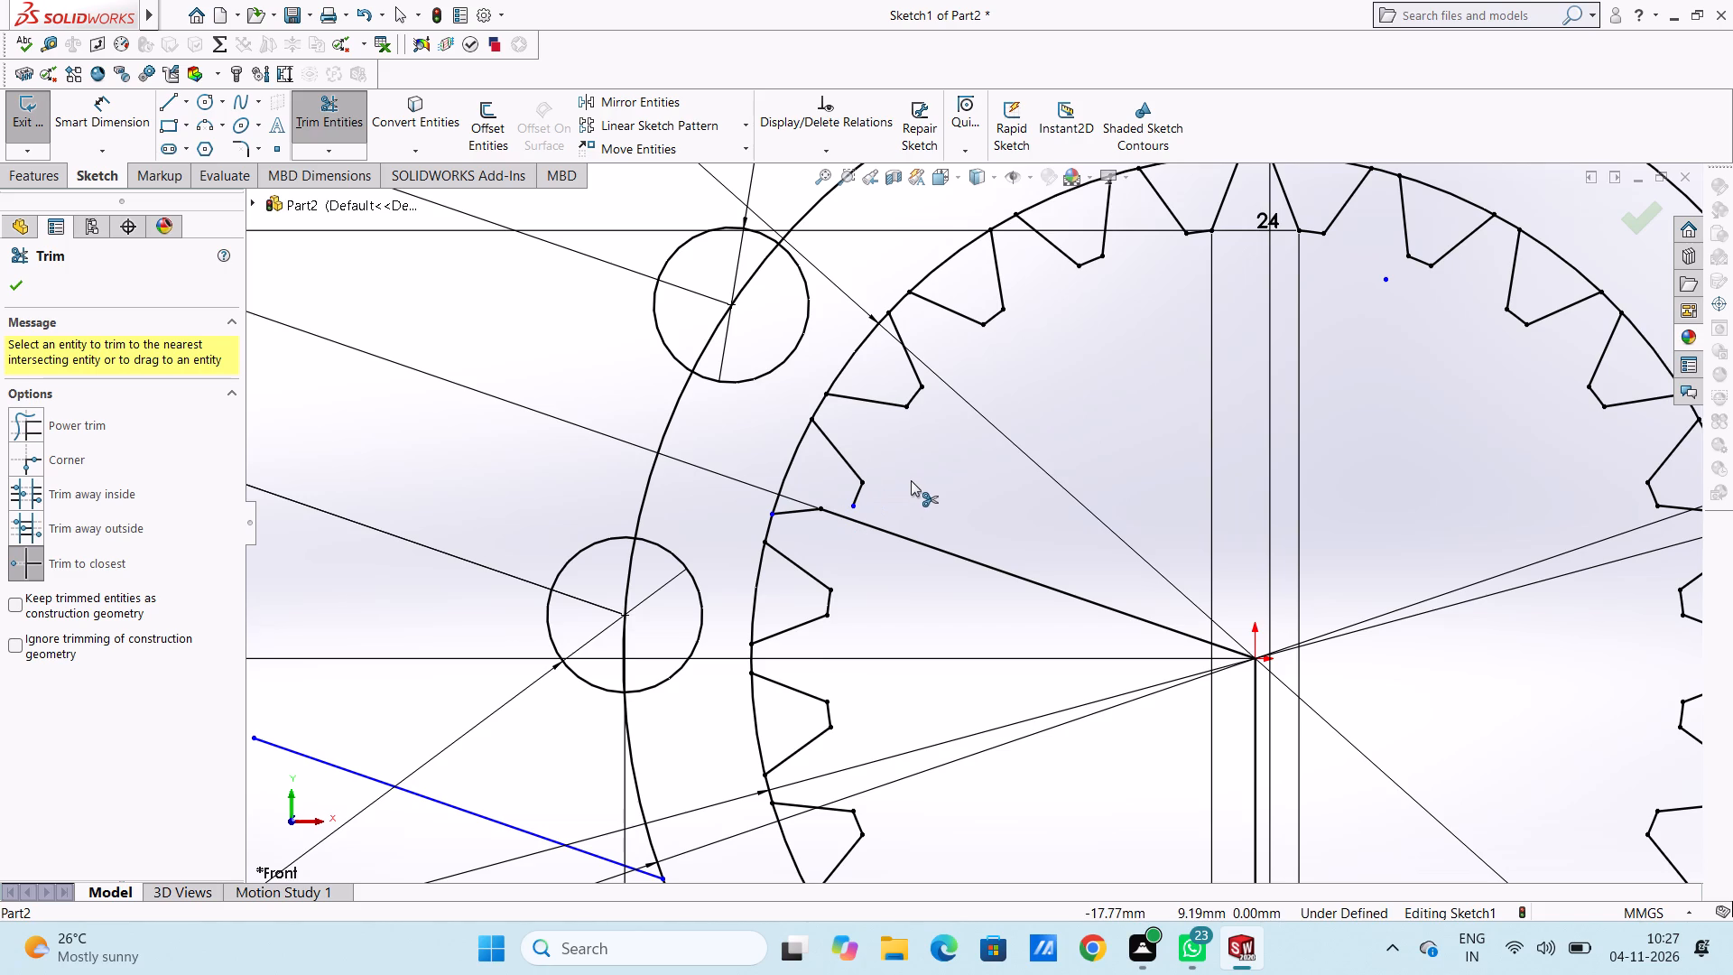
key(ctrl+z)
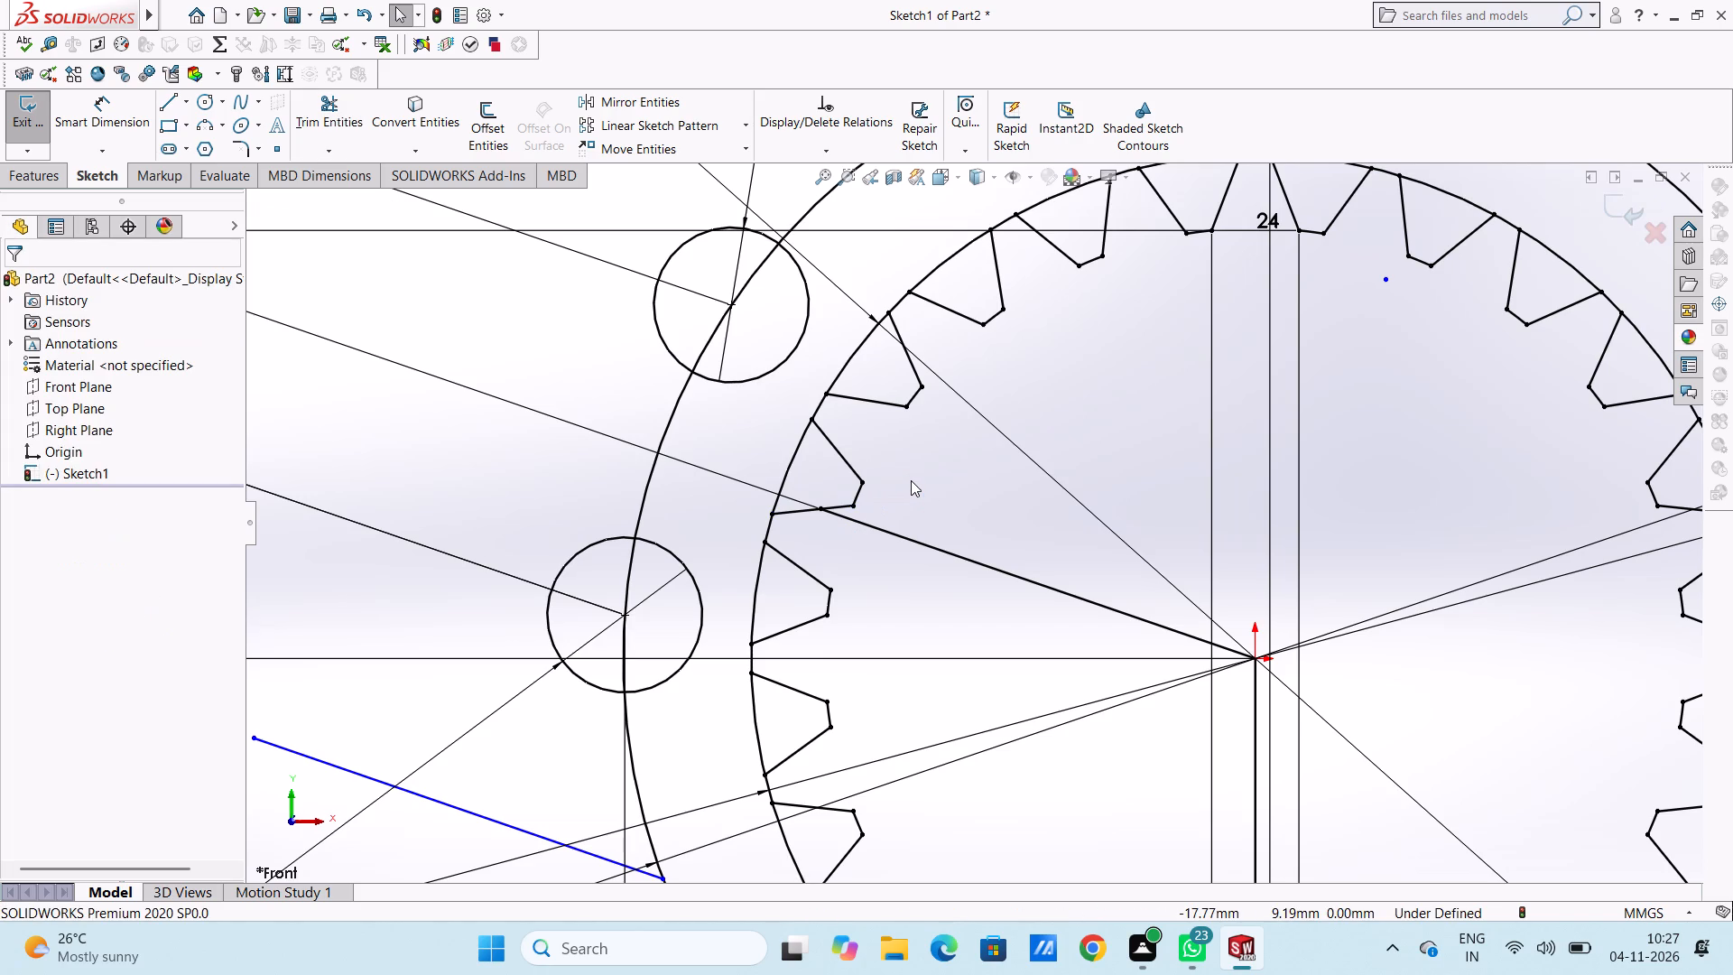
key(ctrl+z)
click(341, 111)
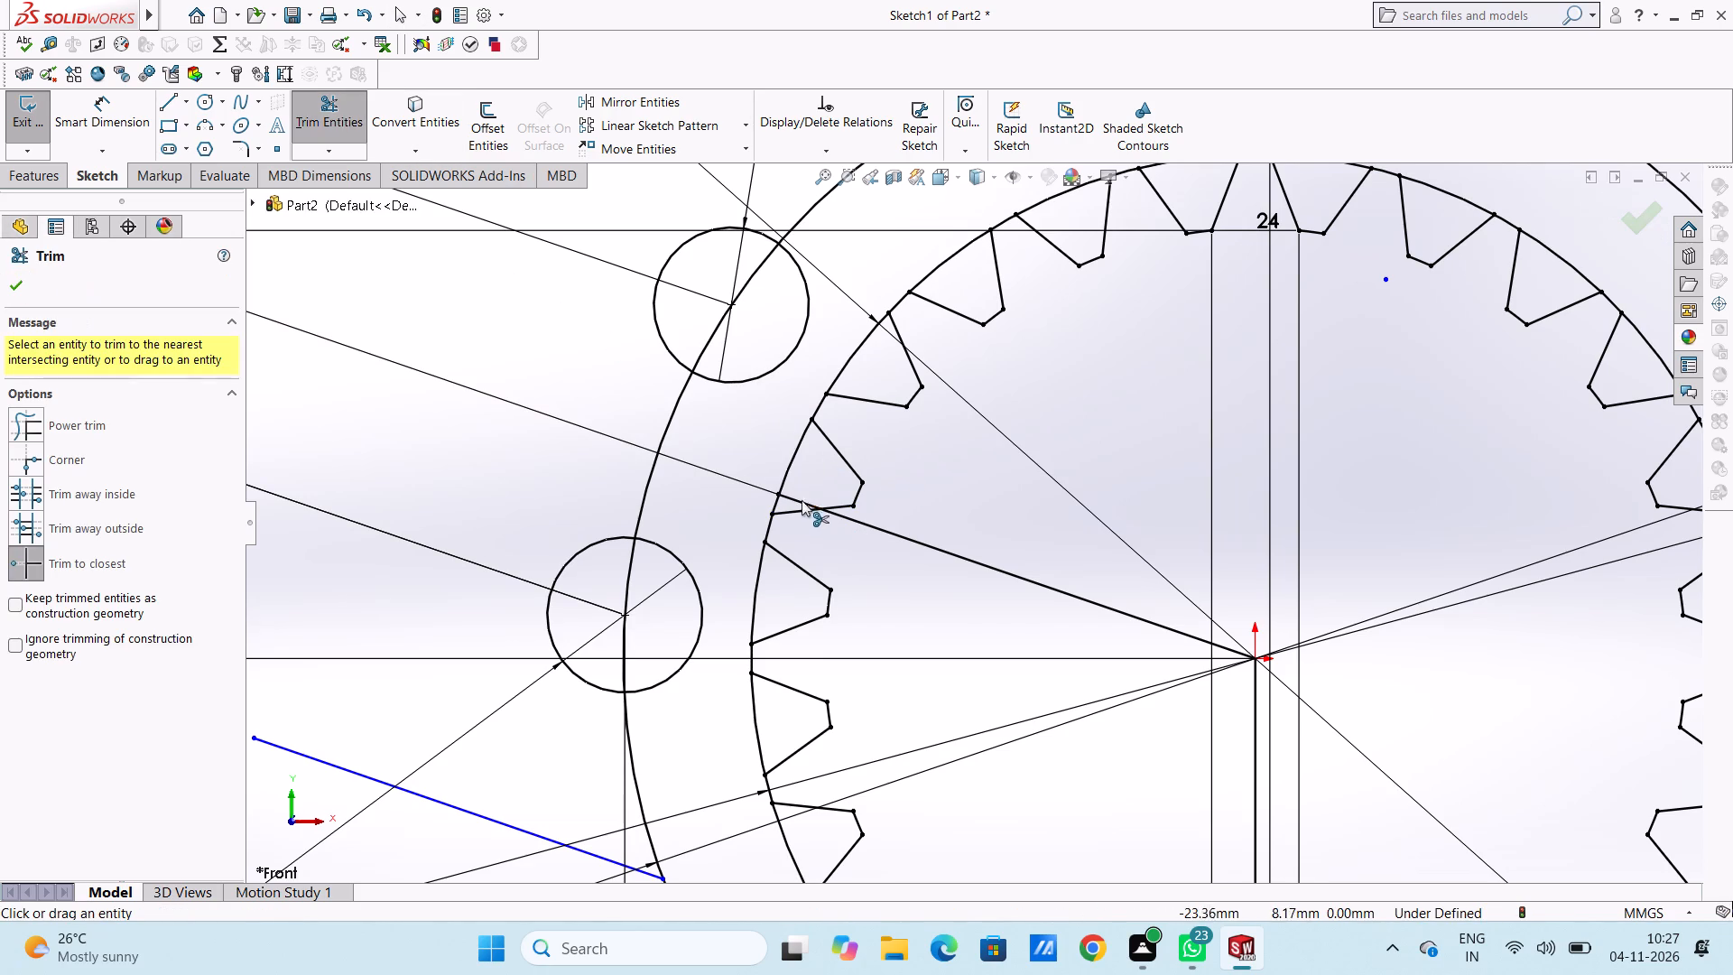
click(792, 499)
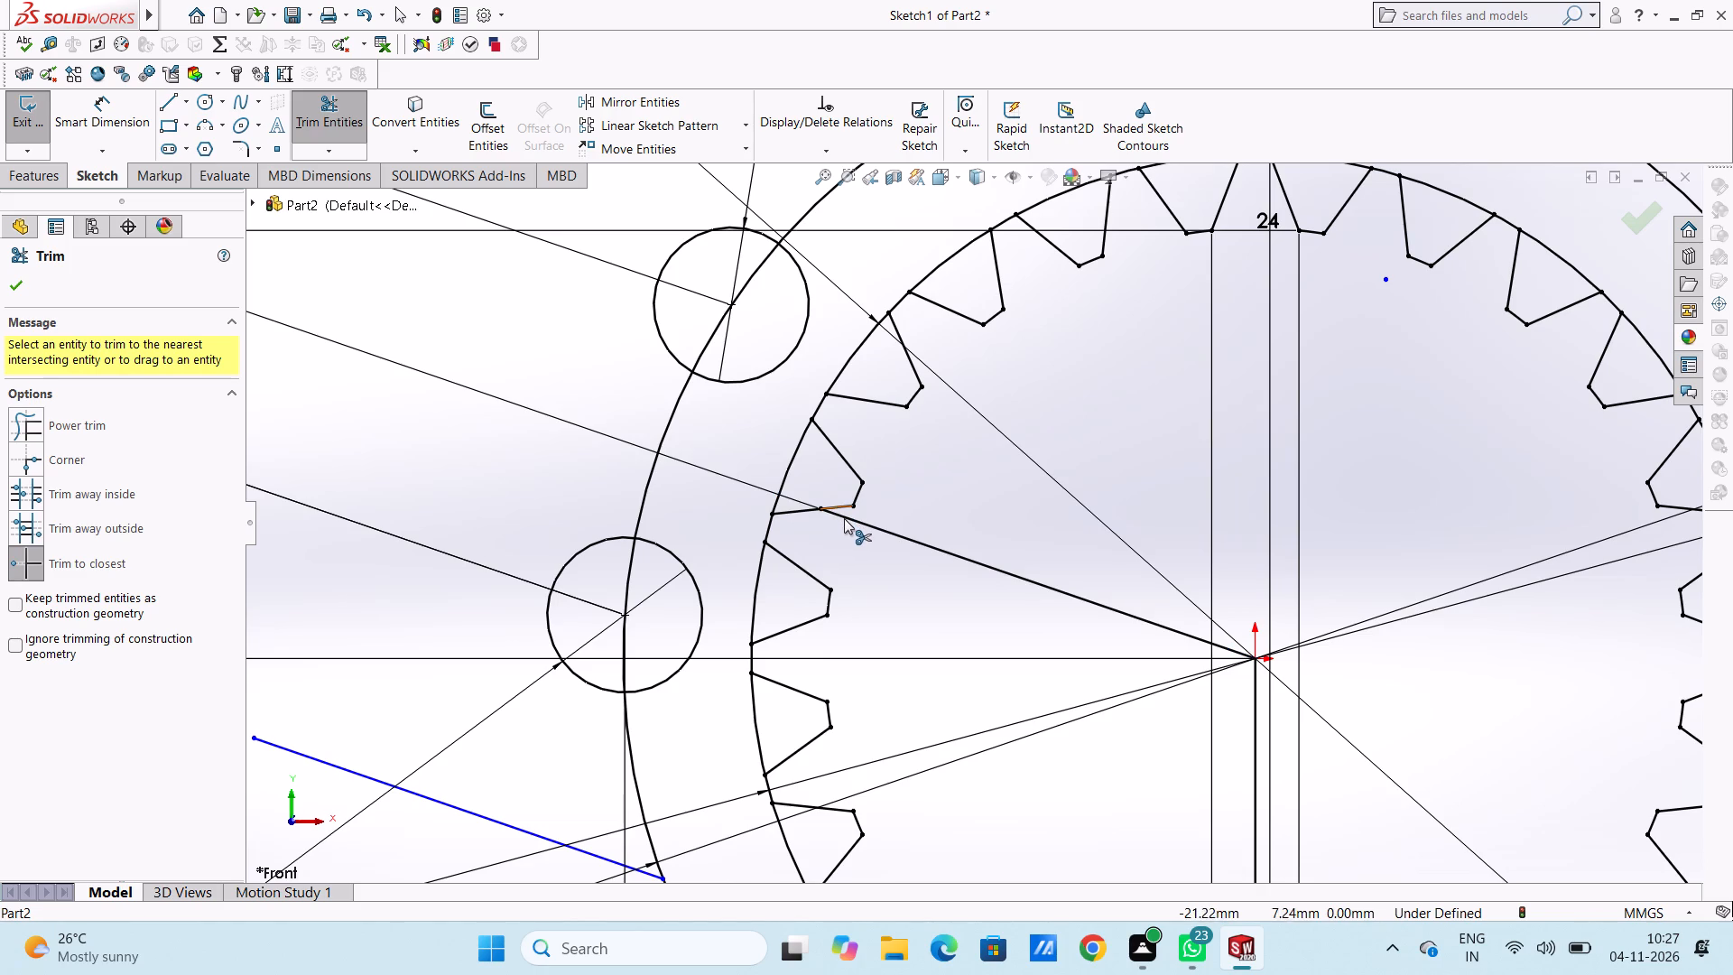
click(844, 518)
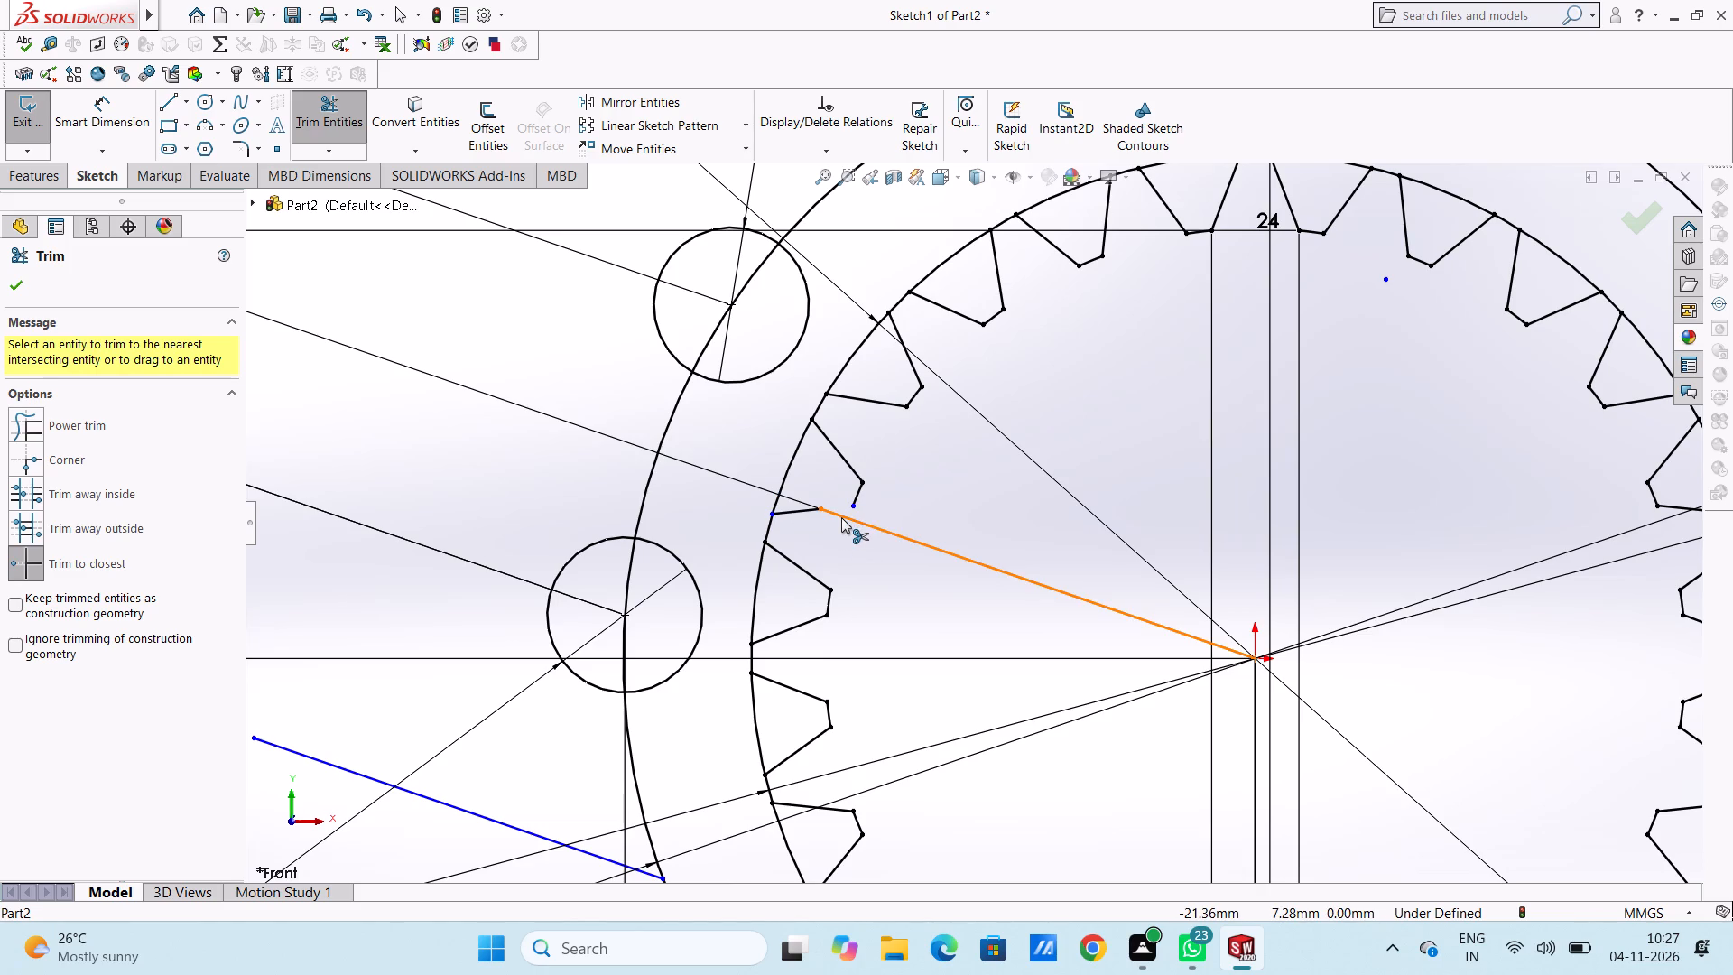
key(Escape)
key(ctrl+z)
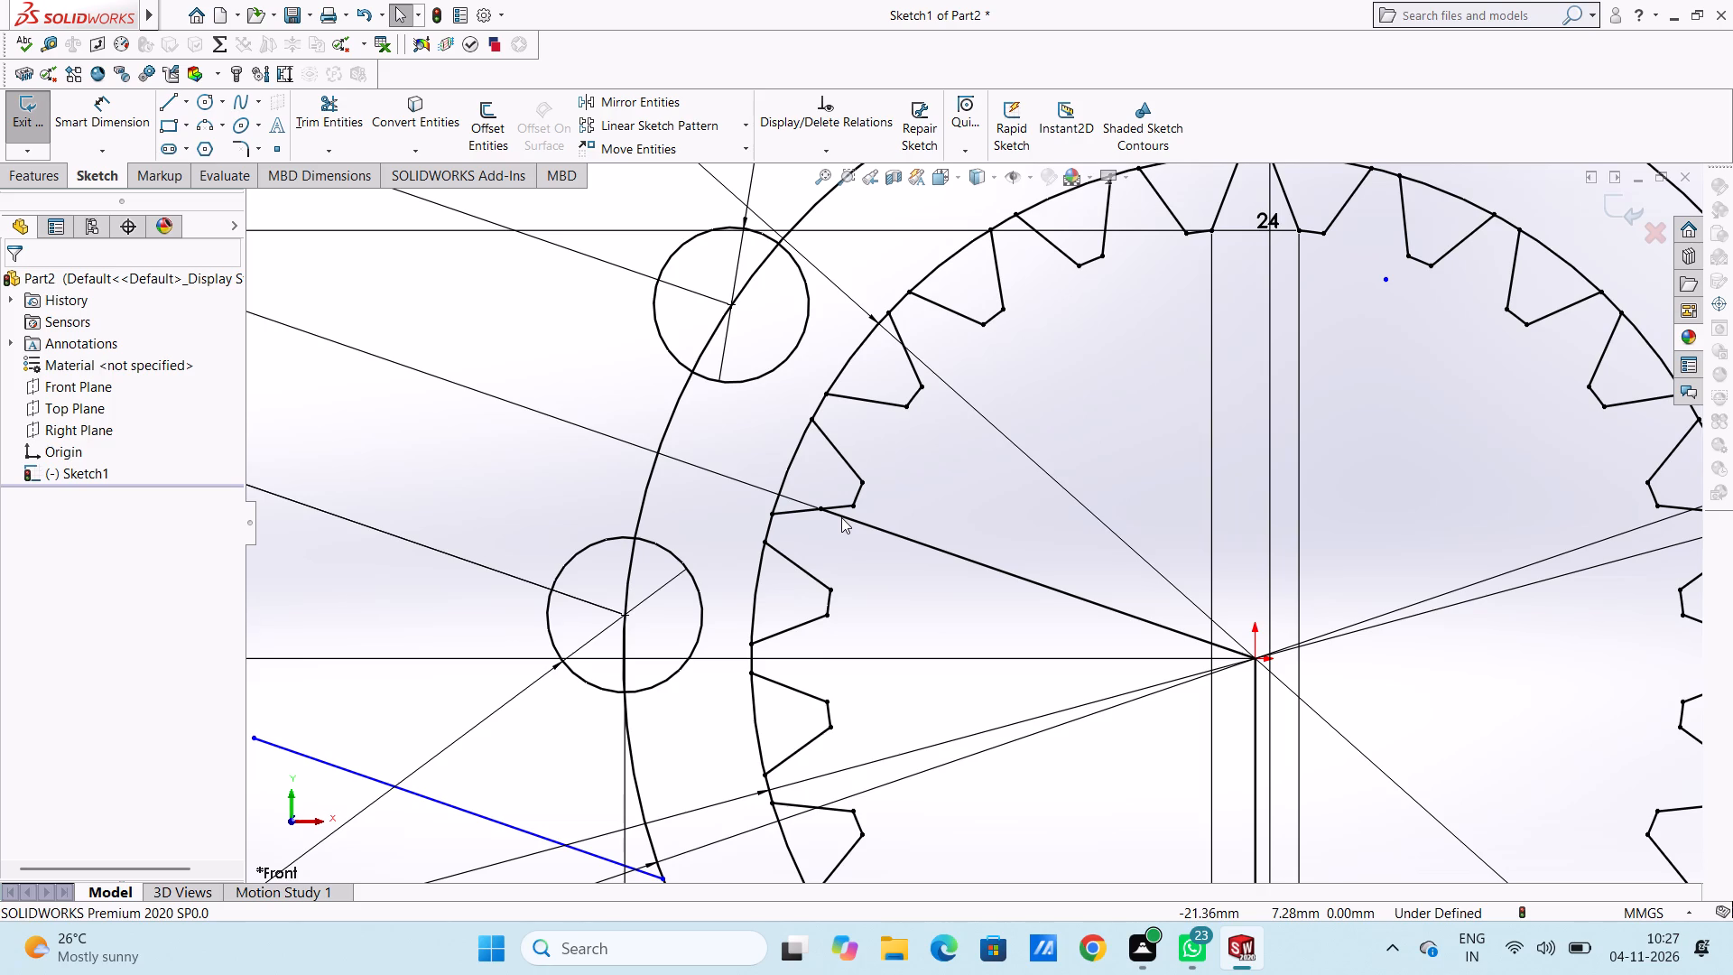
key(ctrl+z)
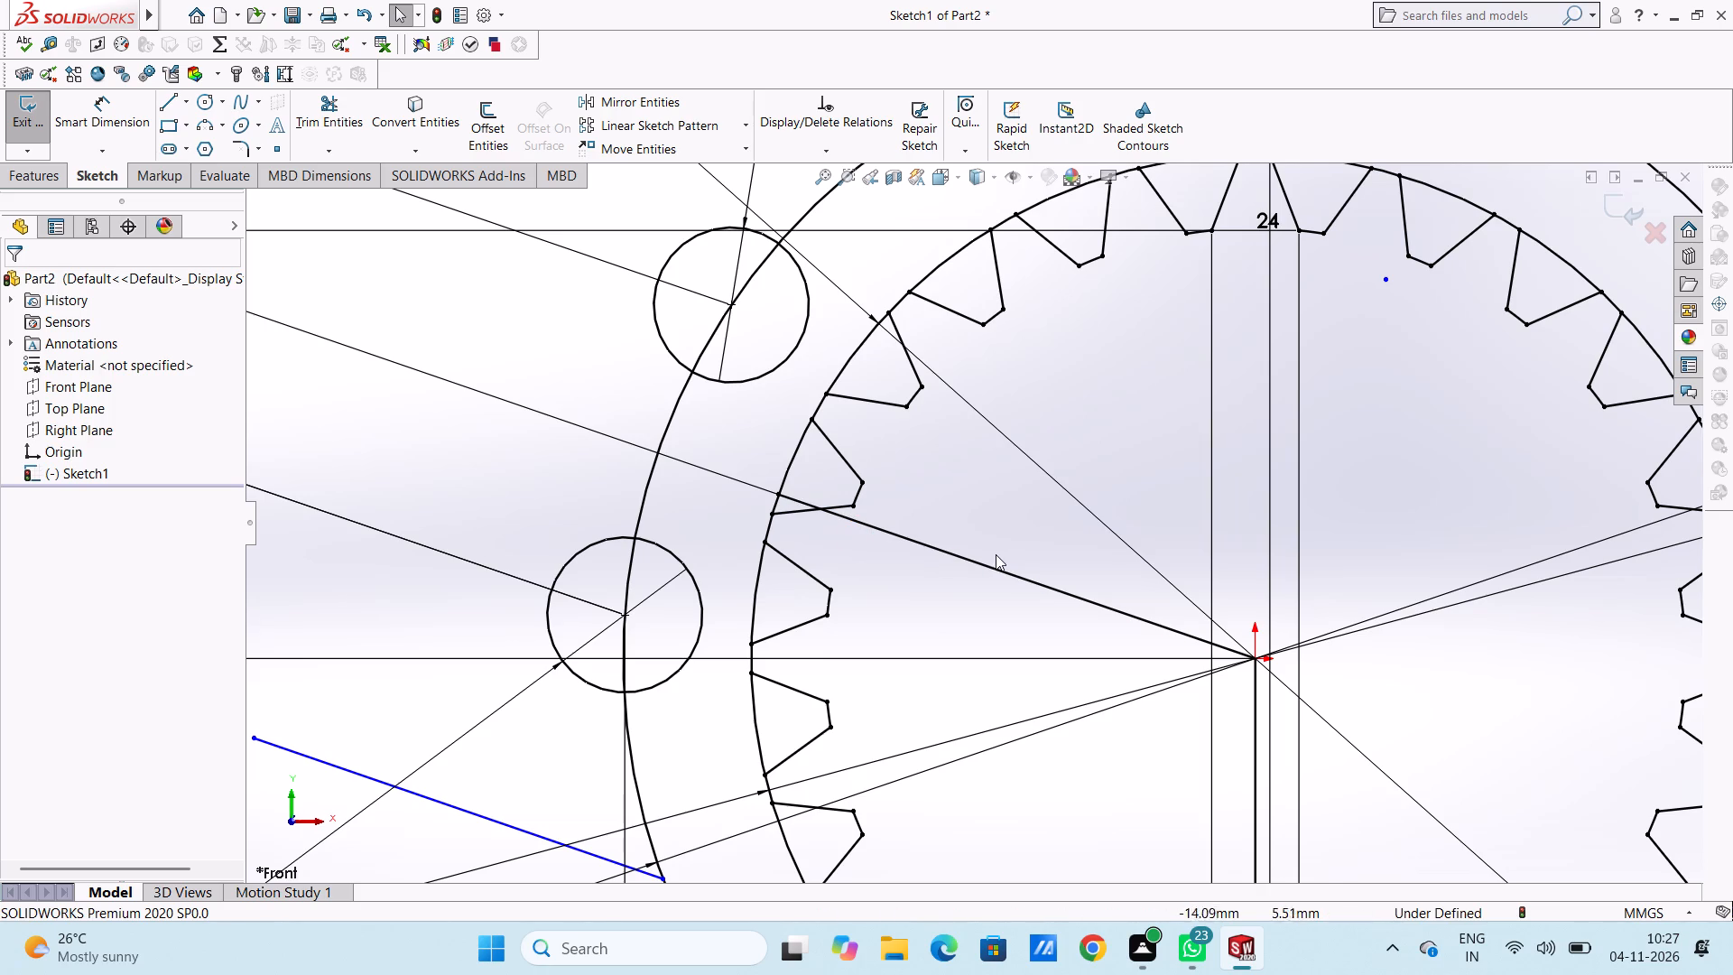
Delete the remaining centre line inside the toothed ring together with its associated dimensions.
click(986, 568)
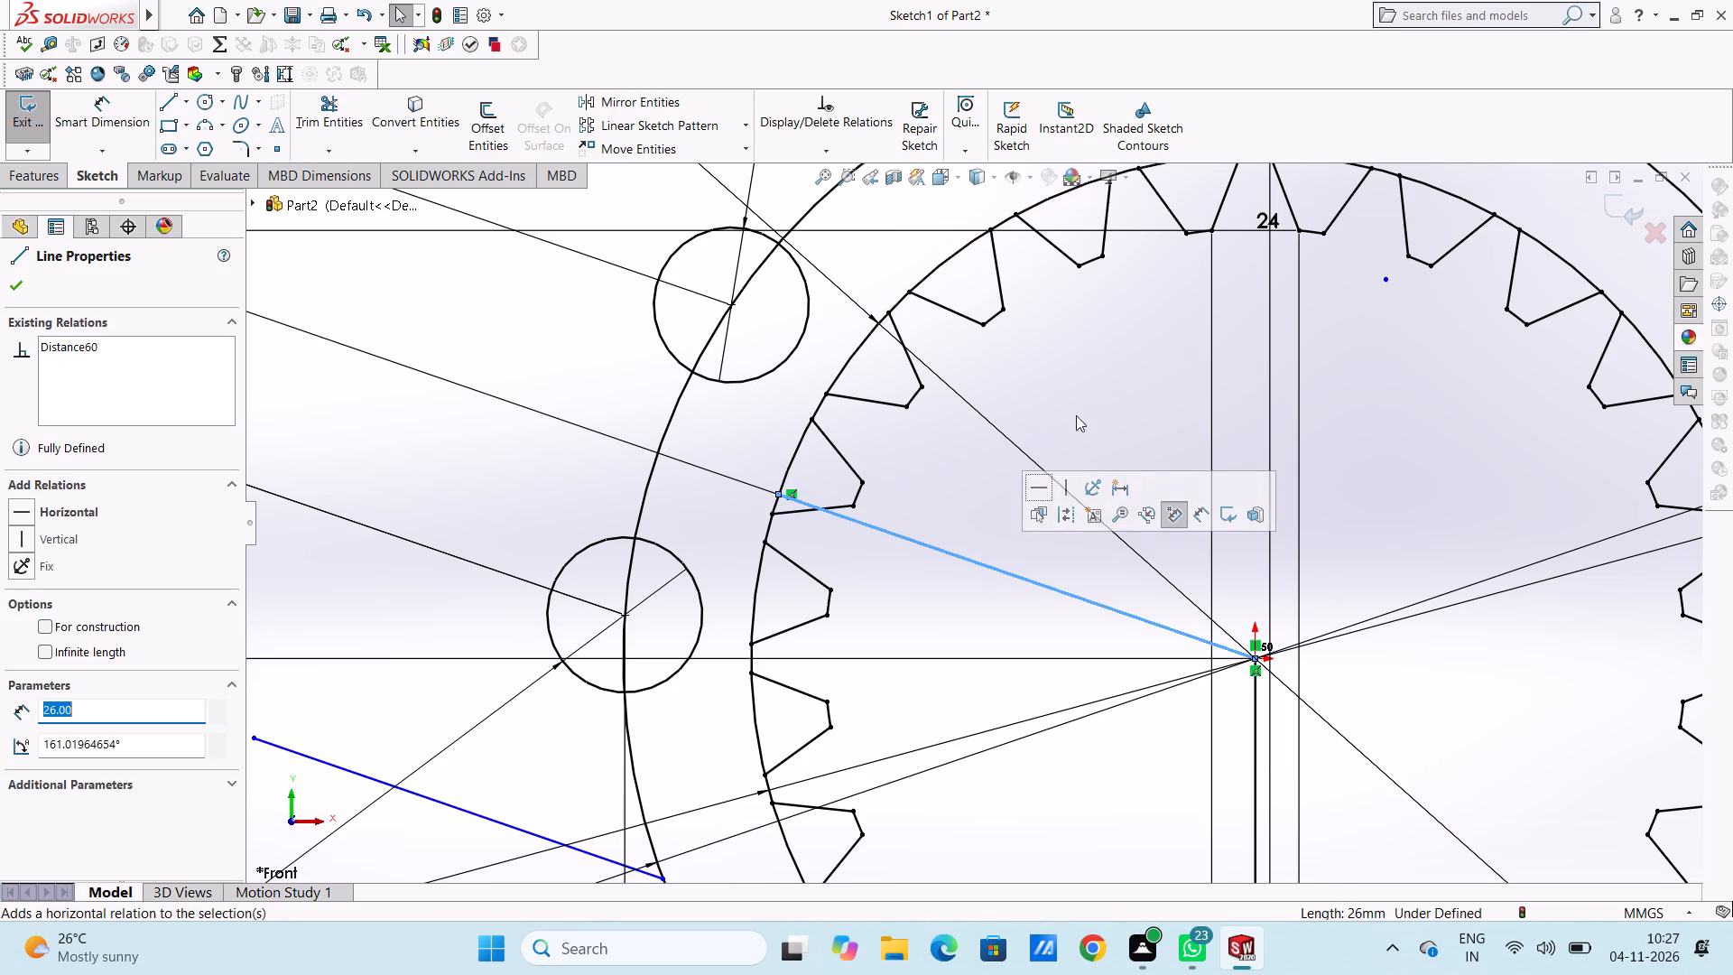
right_click(1097, 358)
click(1138, 597)
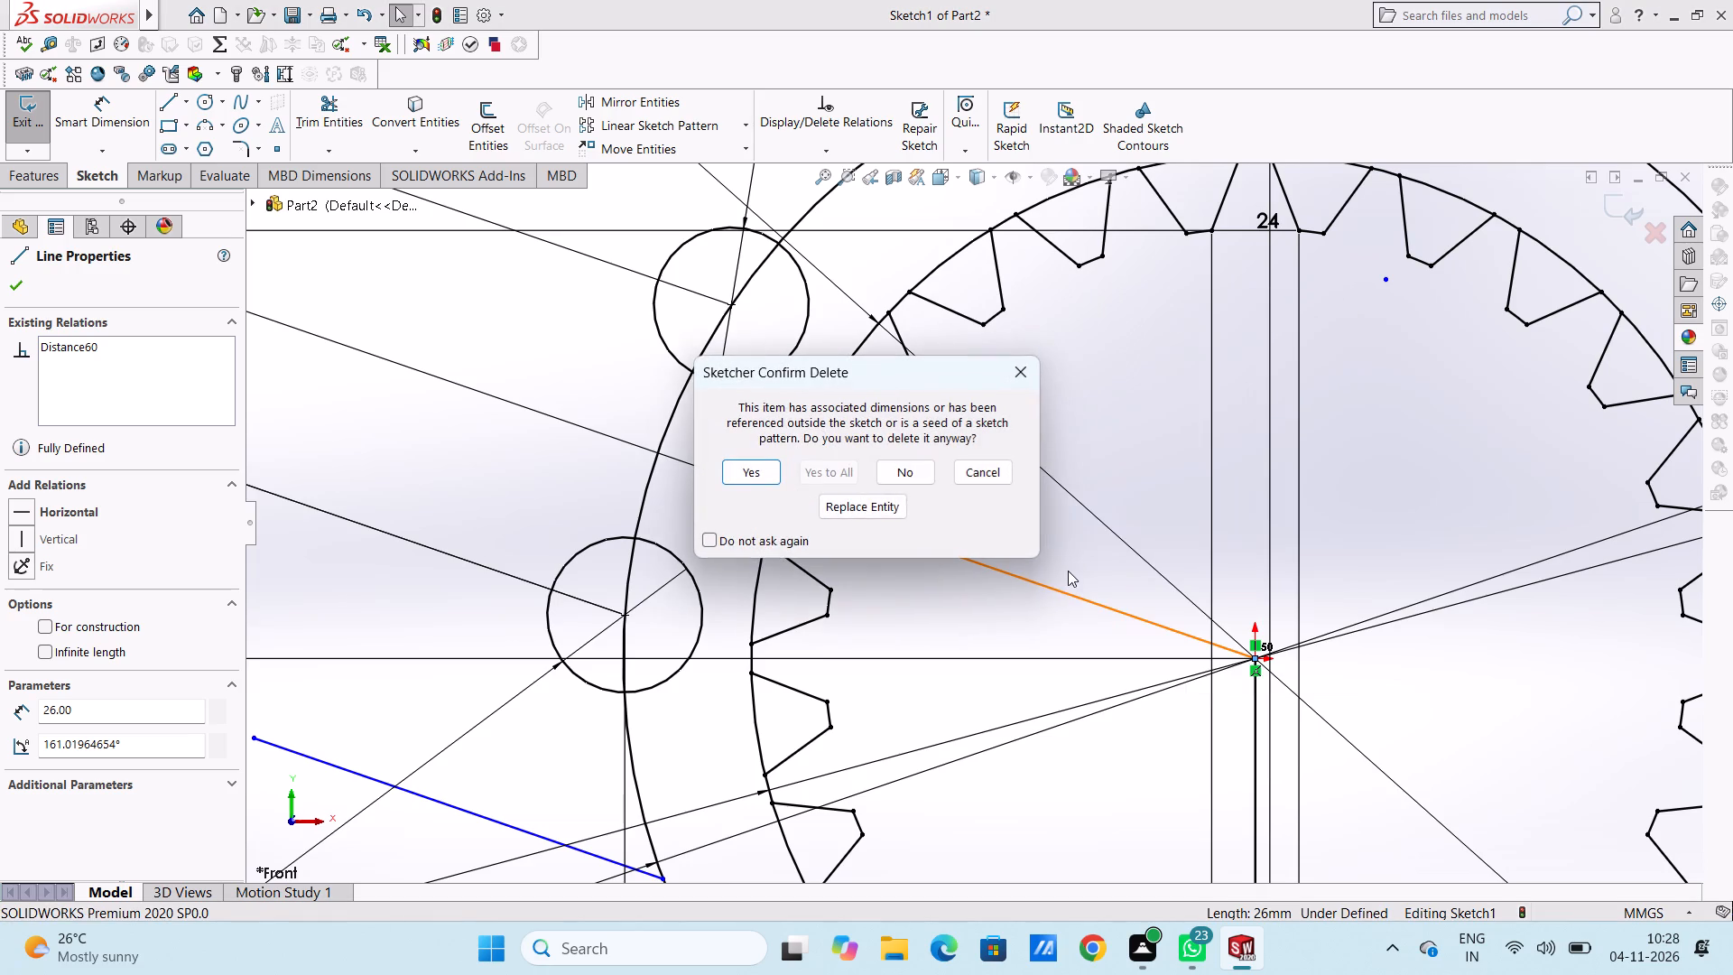
click(765, 478)
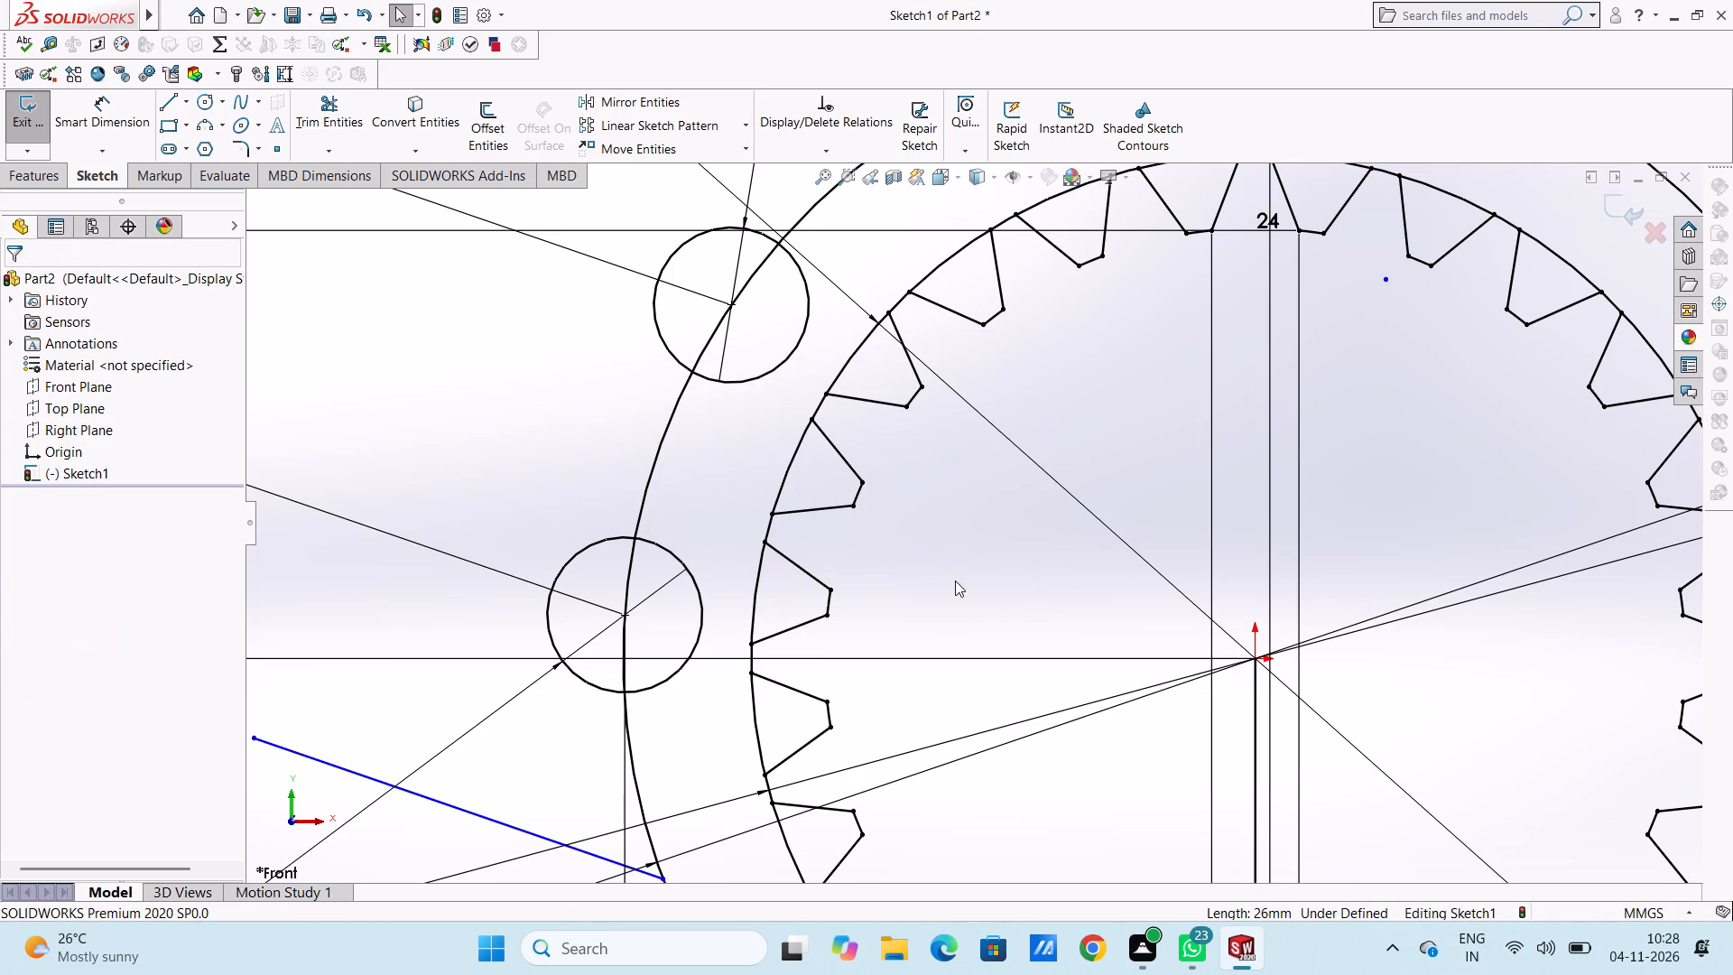
Dimension the perpendicular spacing between the two parallel arm lines outside the ring, keeping the current value.
scroll(955, 580, up, 5)
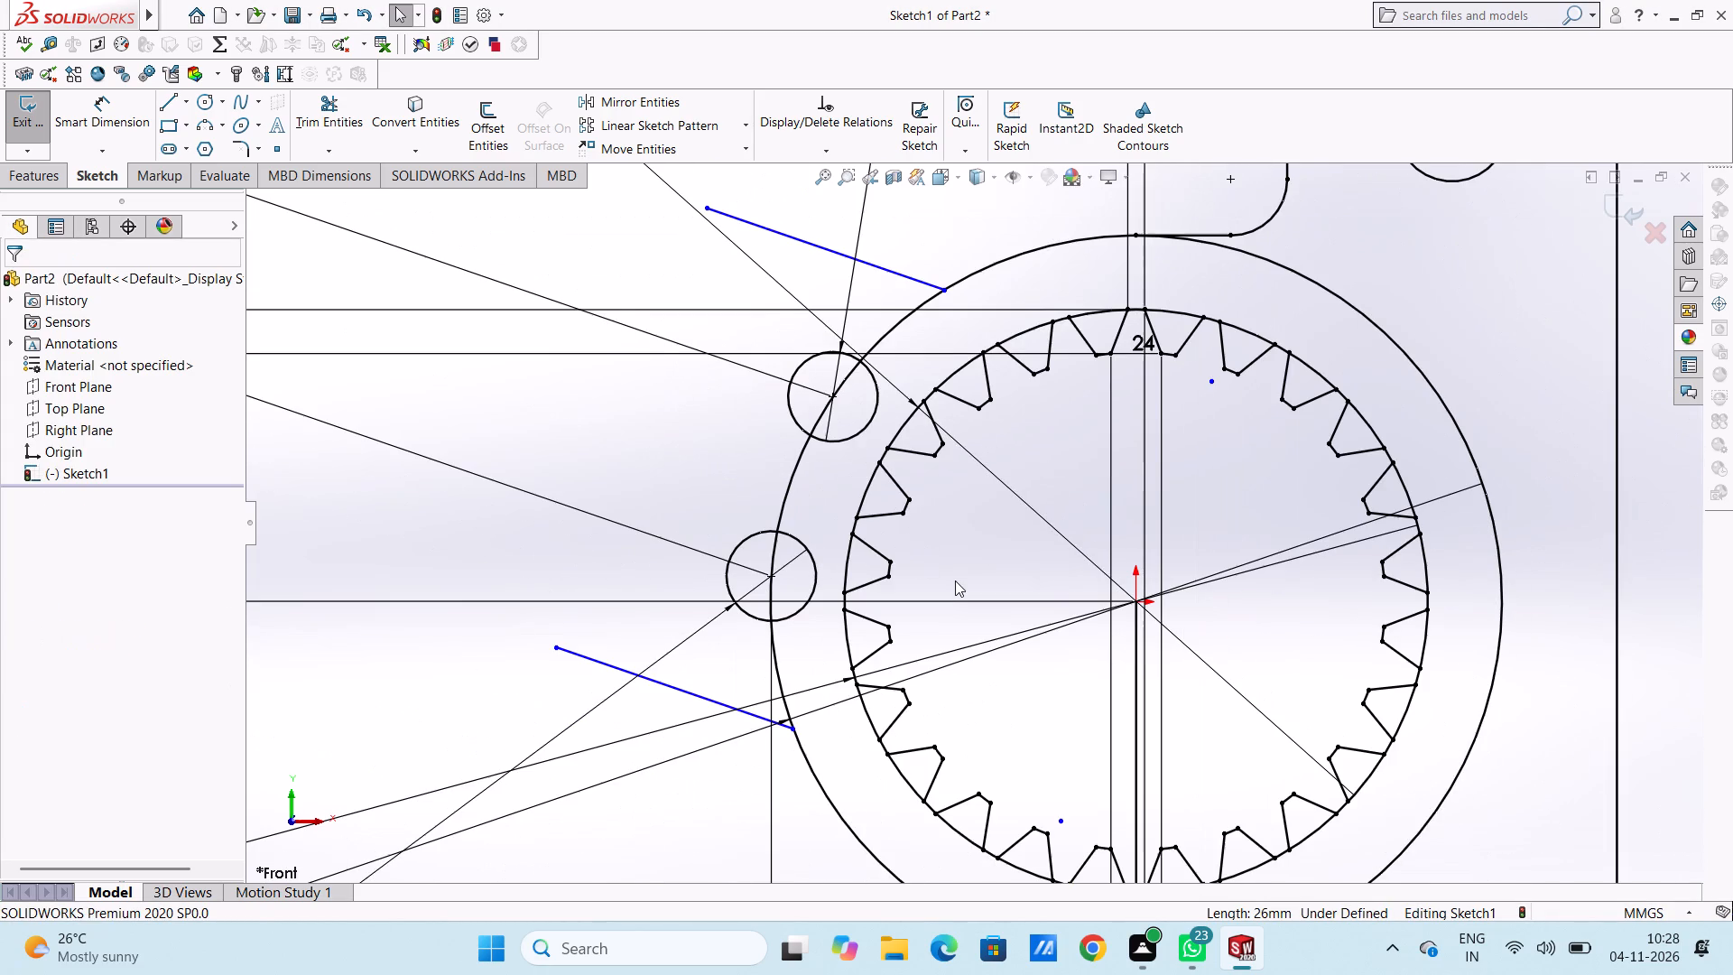
scroll(955, 580, up, 3)
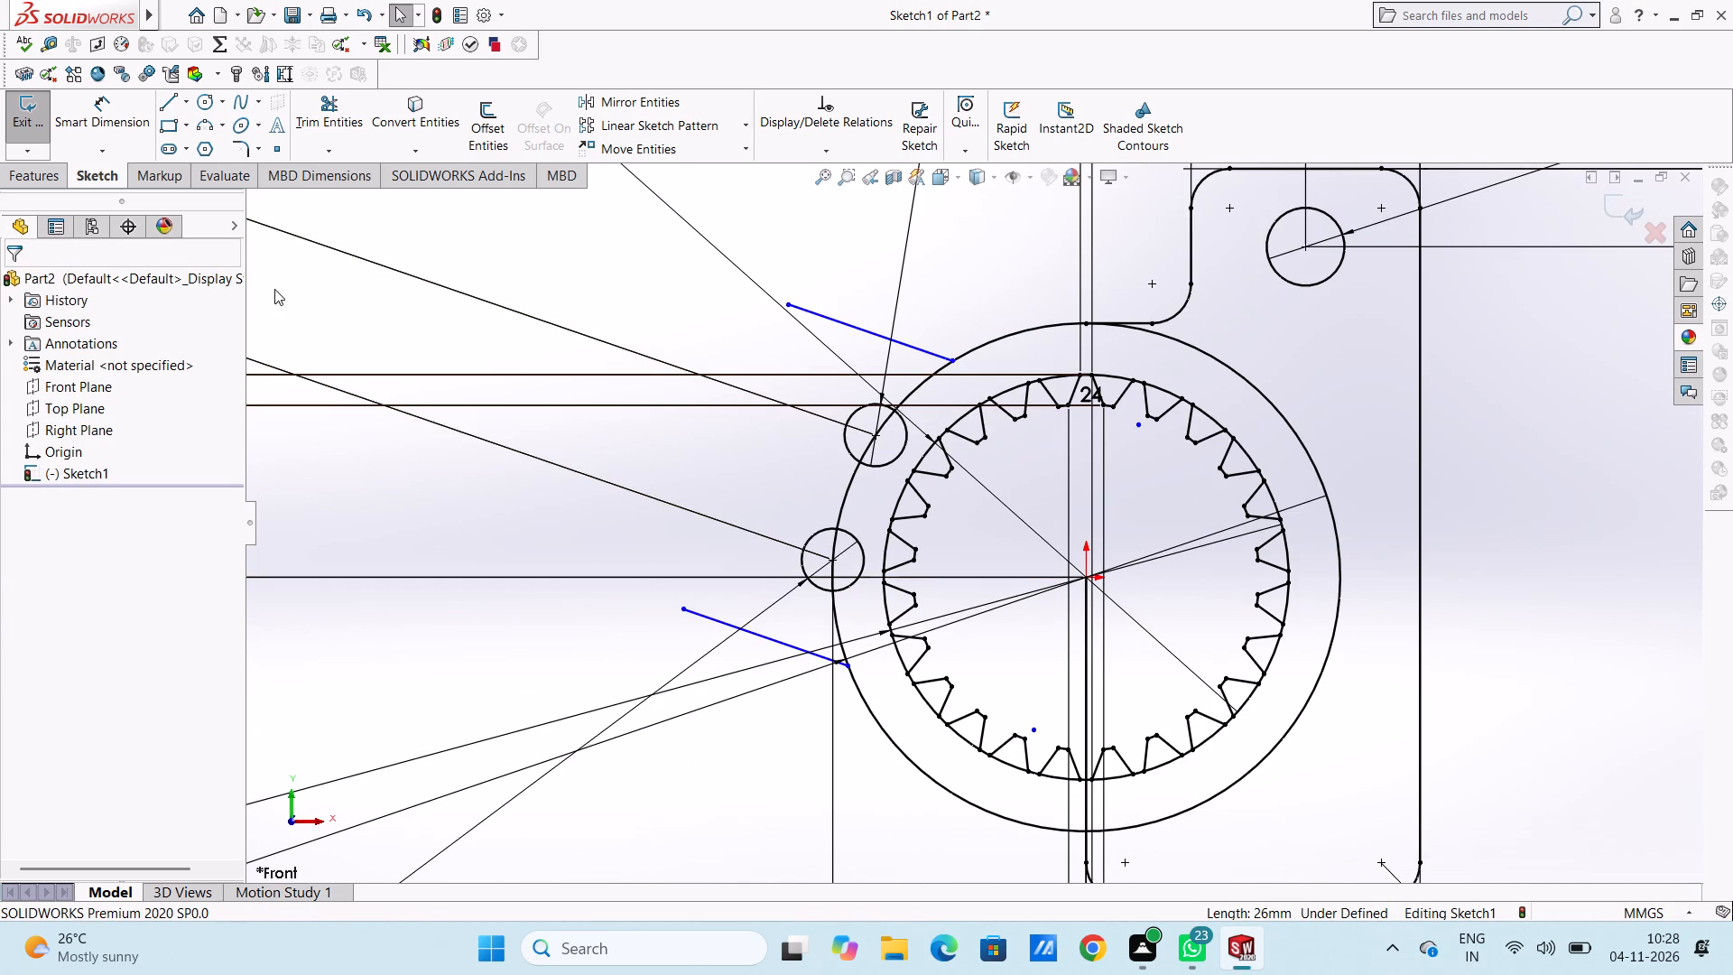
click(111, 115)
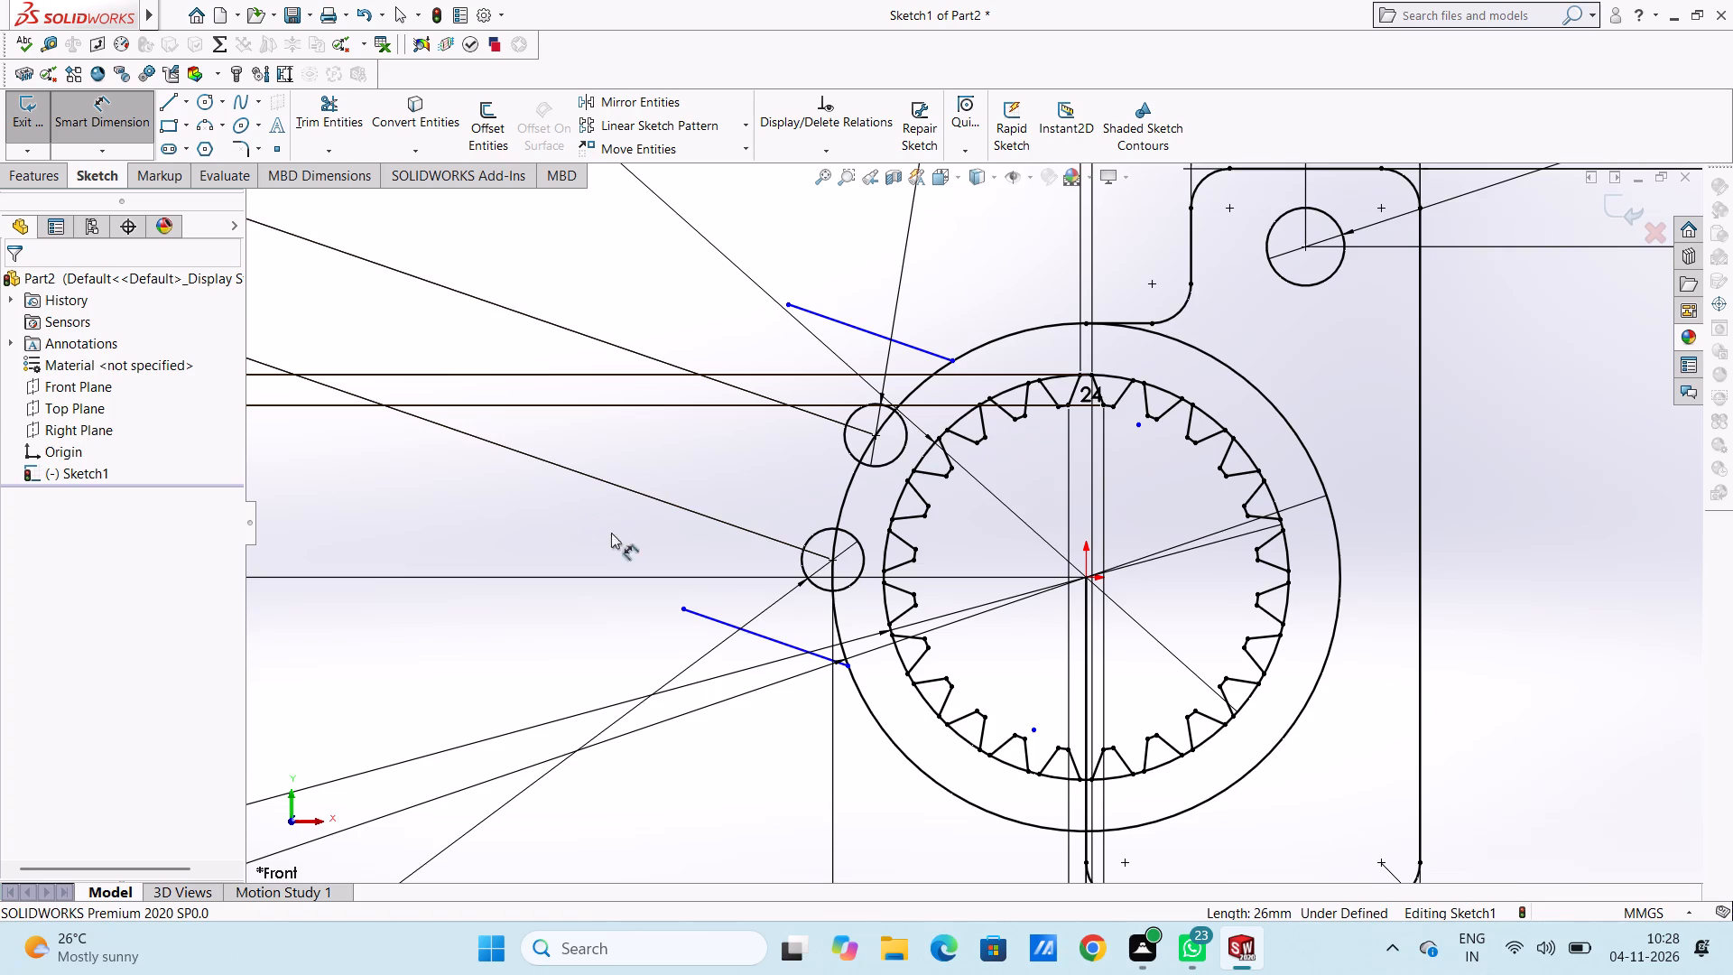
click(744, 632)
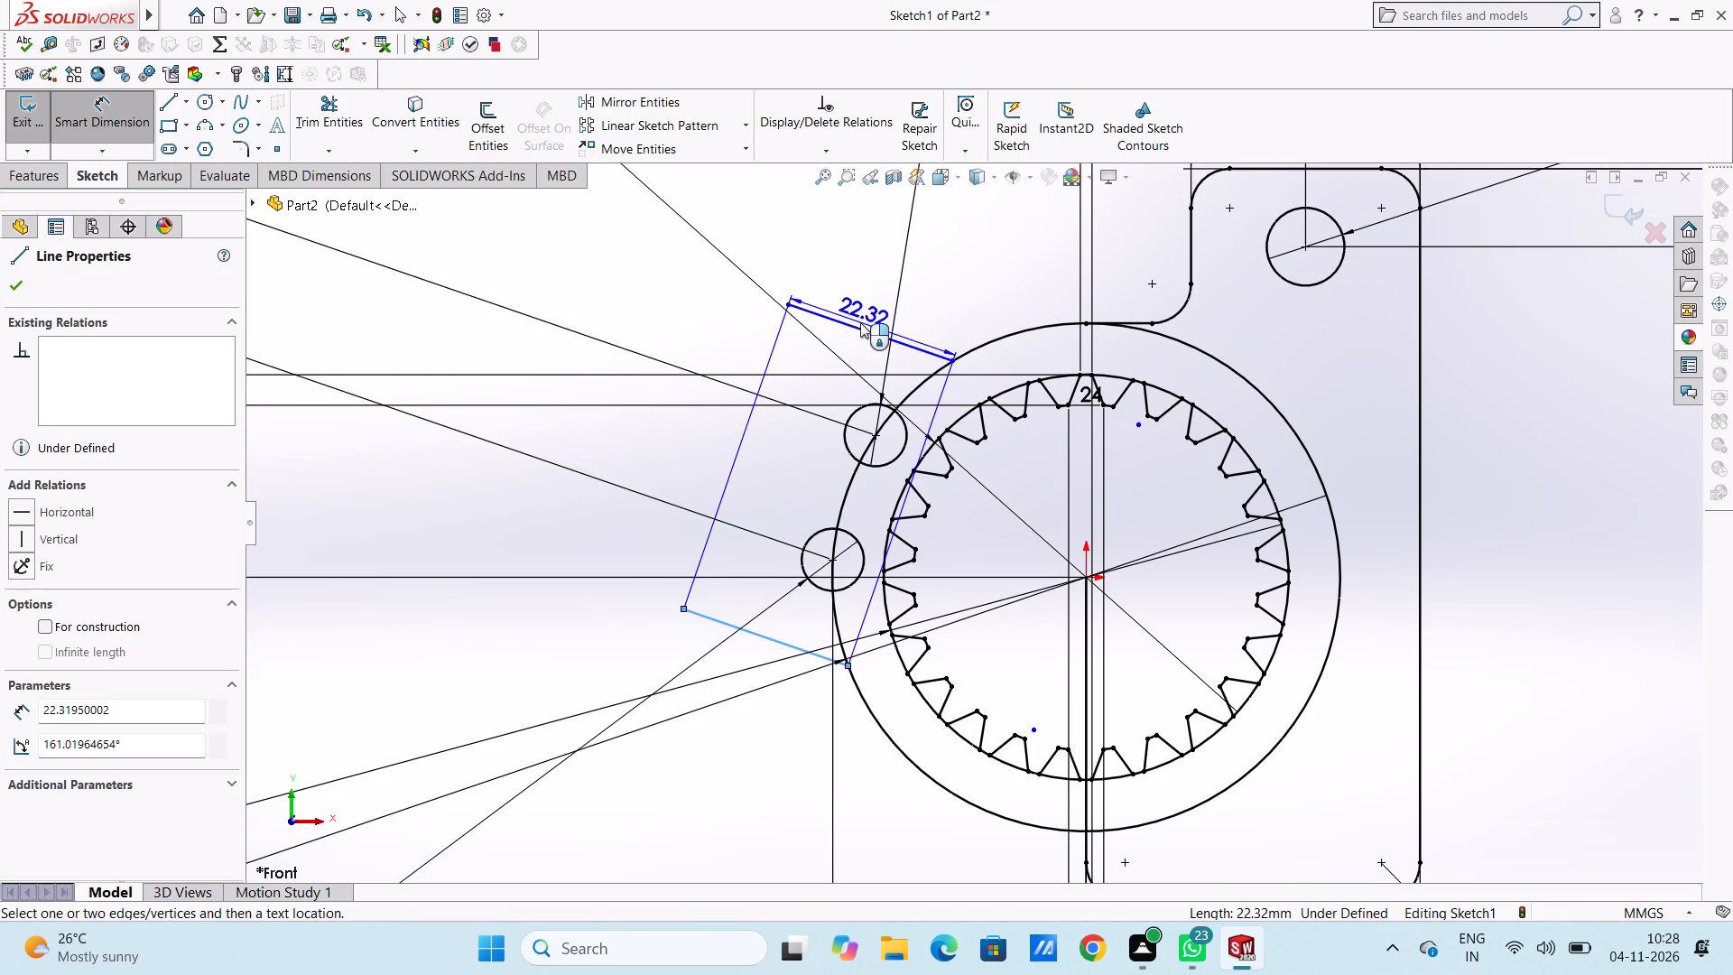
click(862, 328)
scroll(724, 312, up, 5)
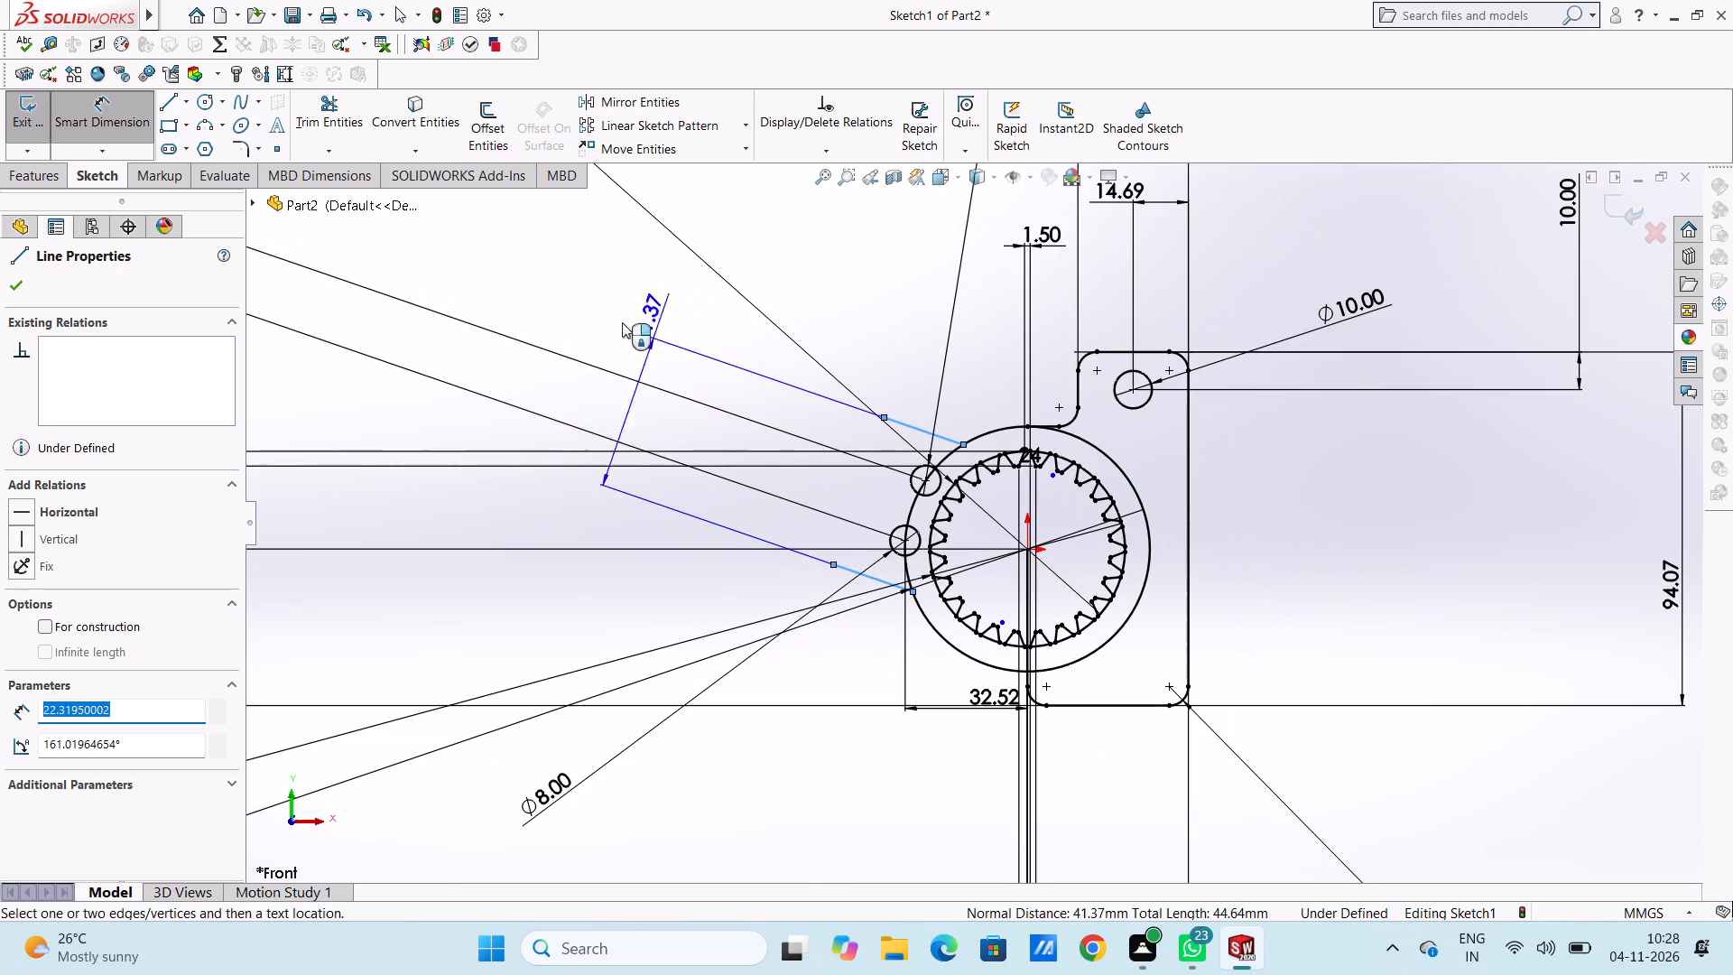
click(453, 273)
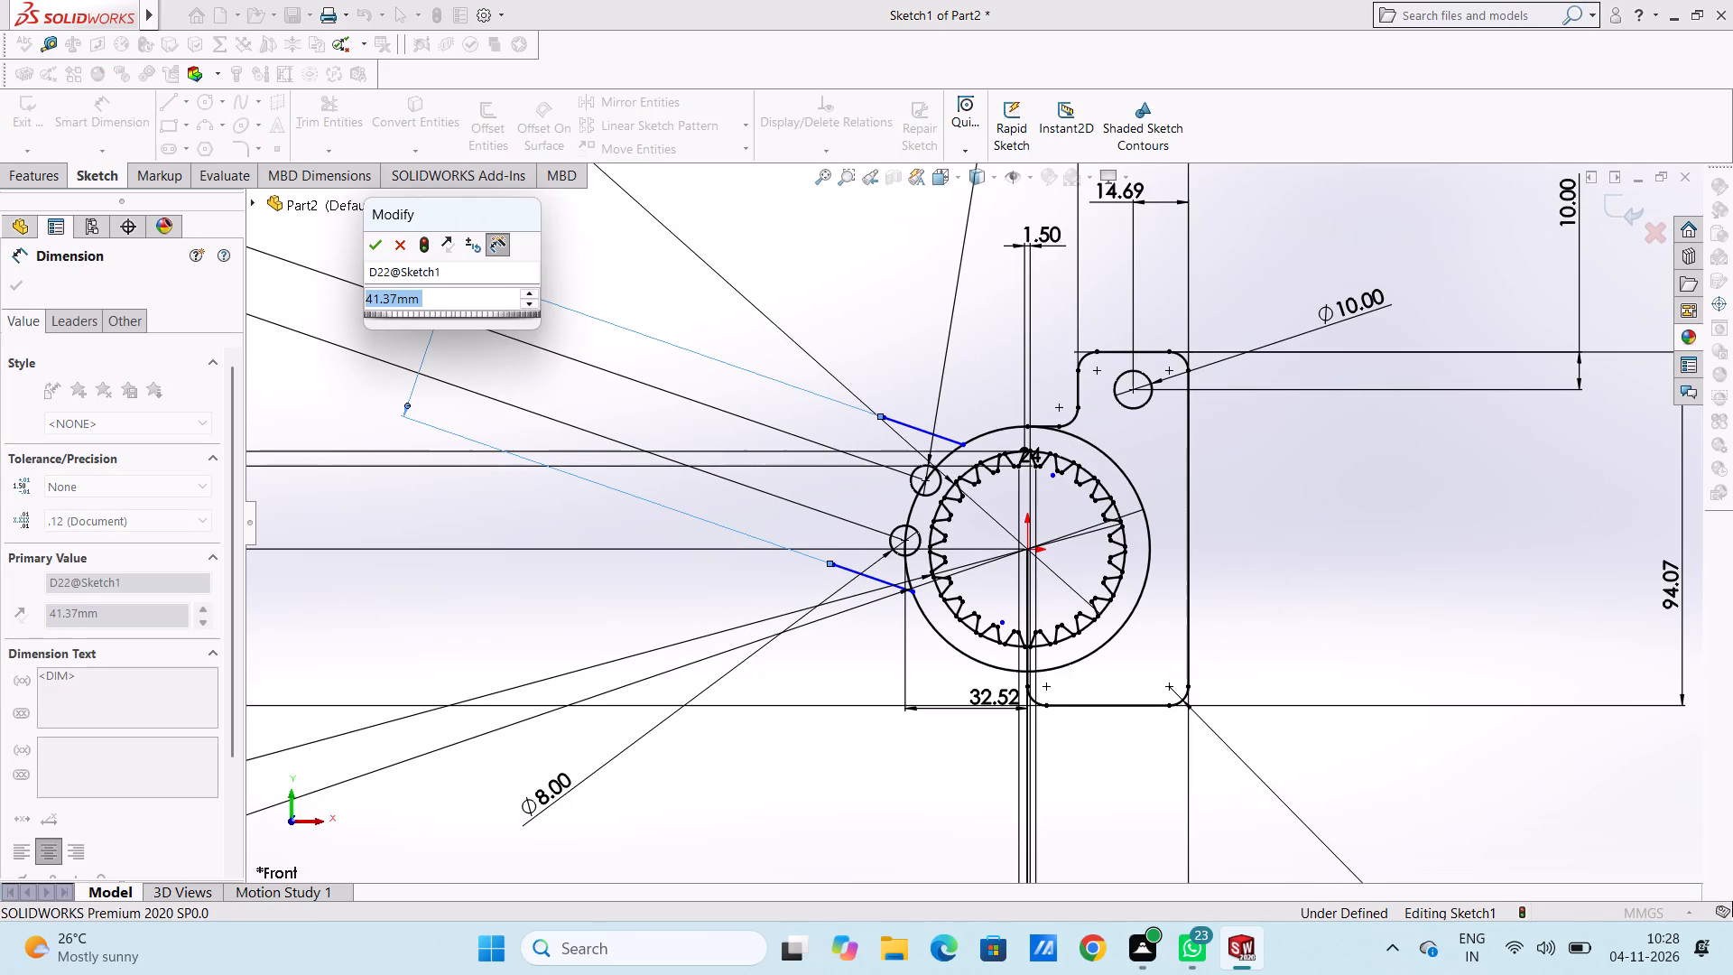
click(379, 252)
click(630, 261)
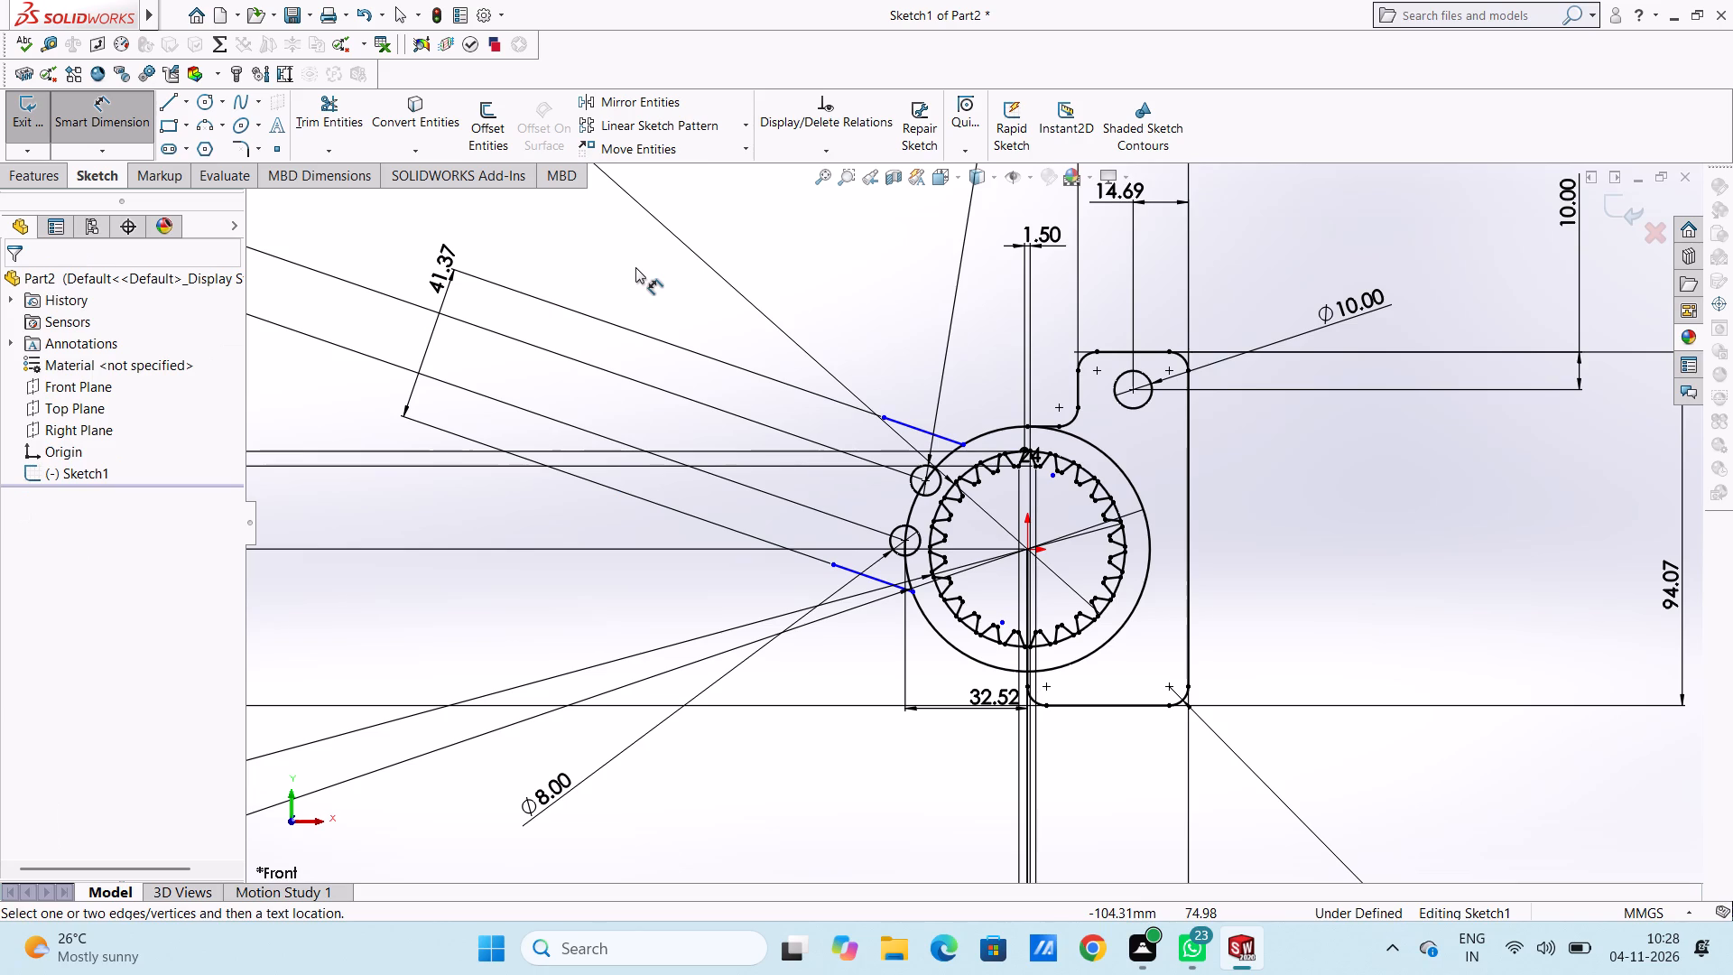
Dimension the perpendicular distance from the upper arm line to the origin, placing it beyond the outline on the side opposite the arm.
scroll(1088, 591, down, 1)
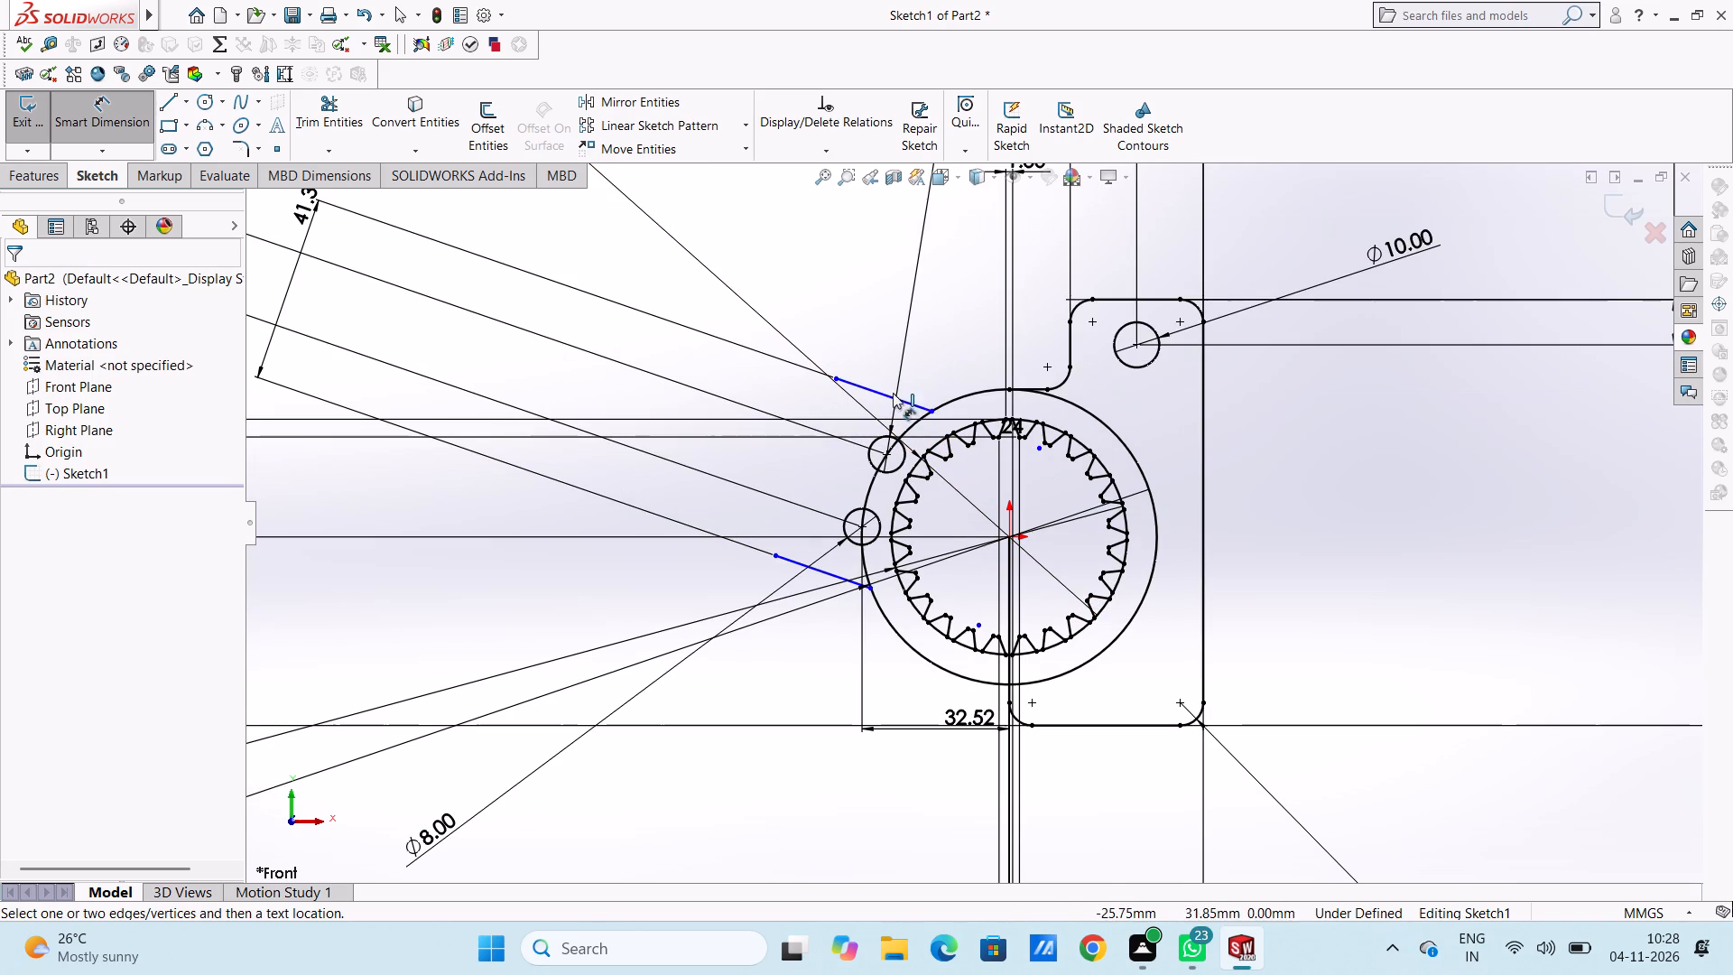
click(898, 400)
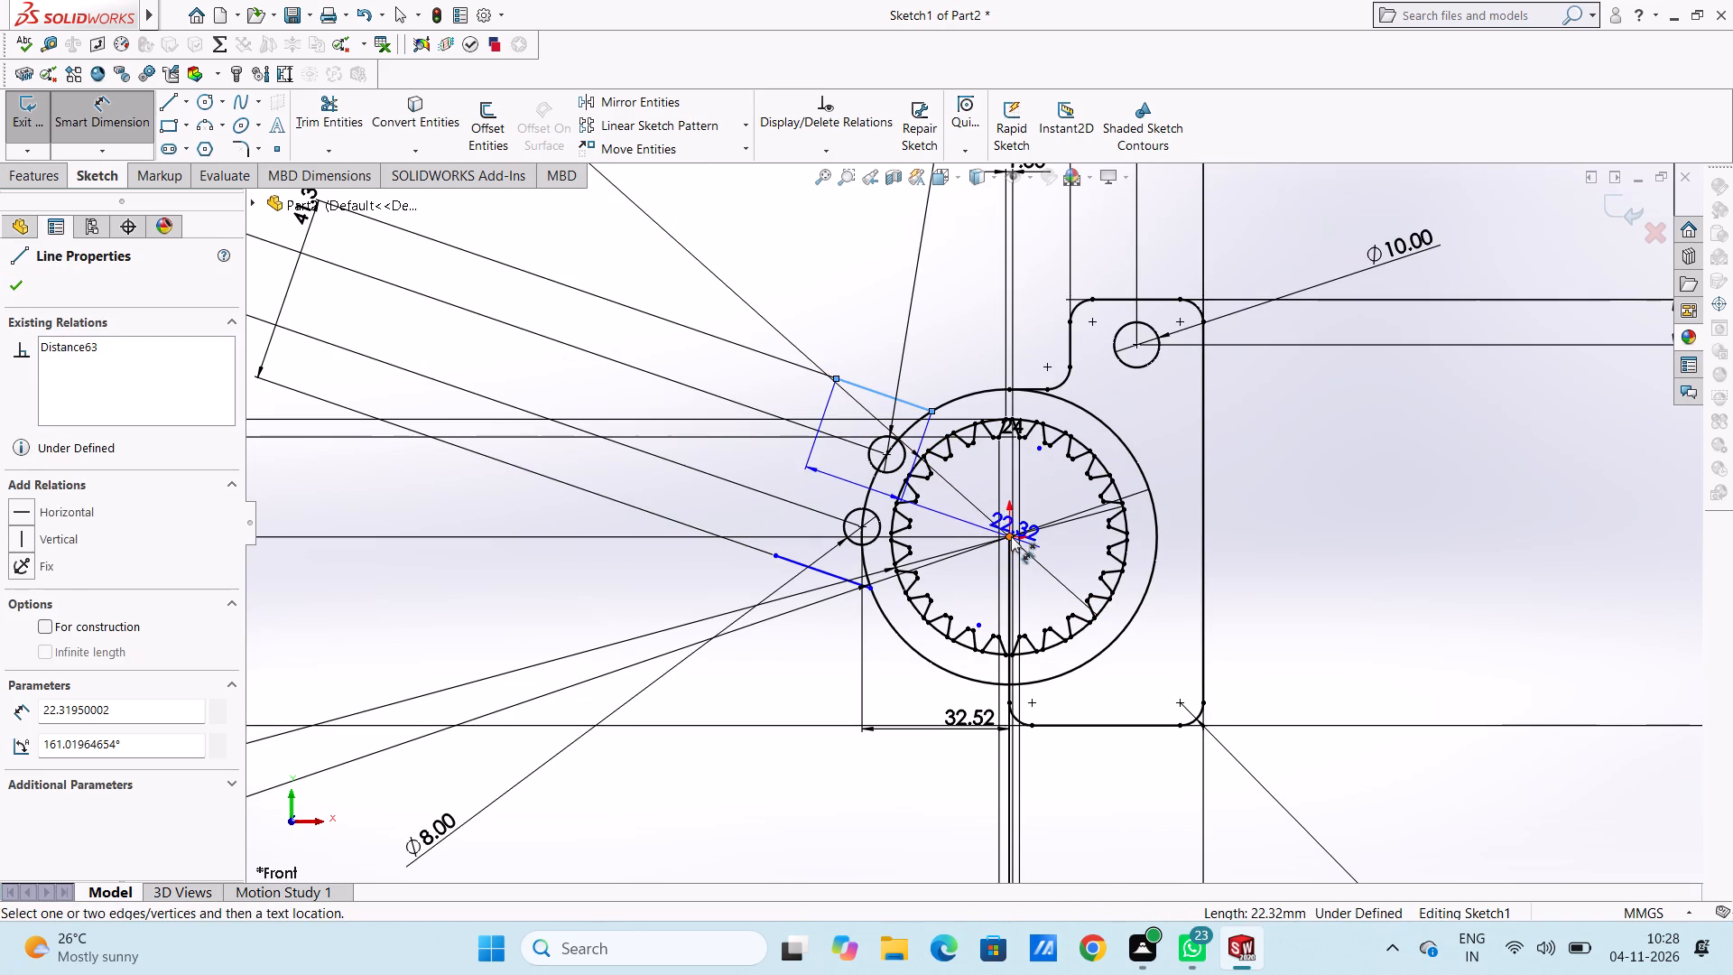
click(1011, 536)
click(1487, 603)
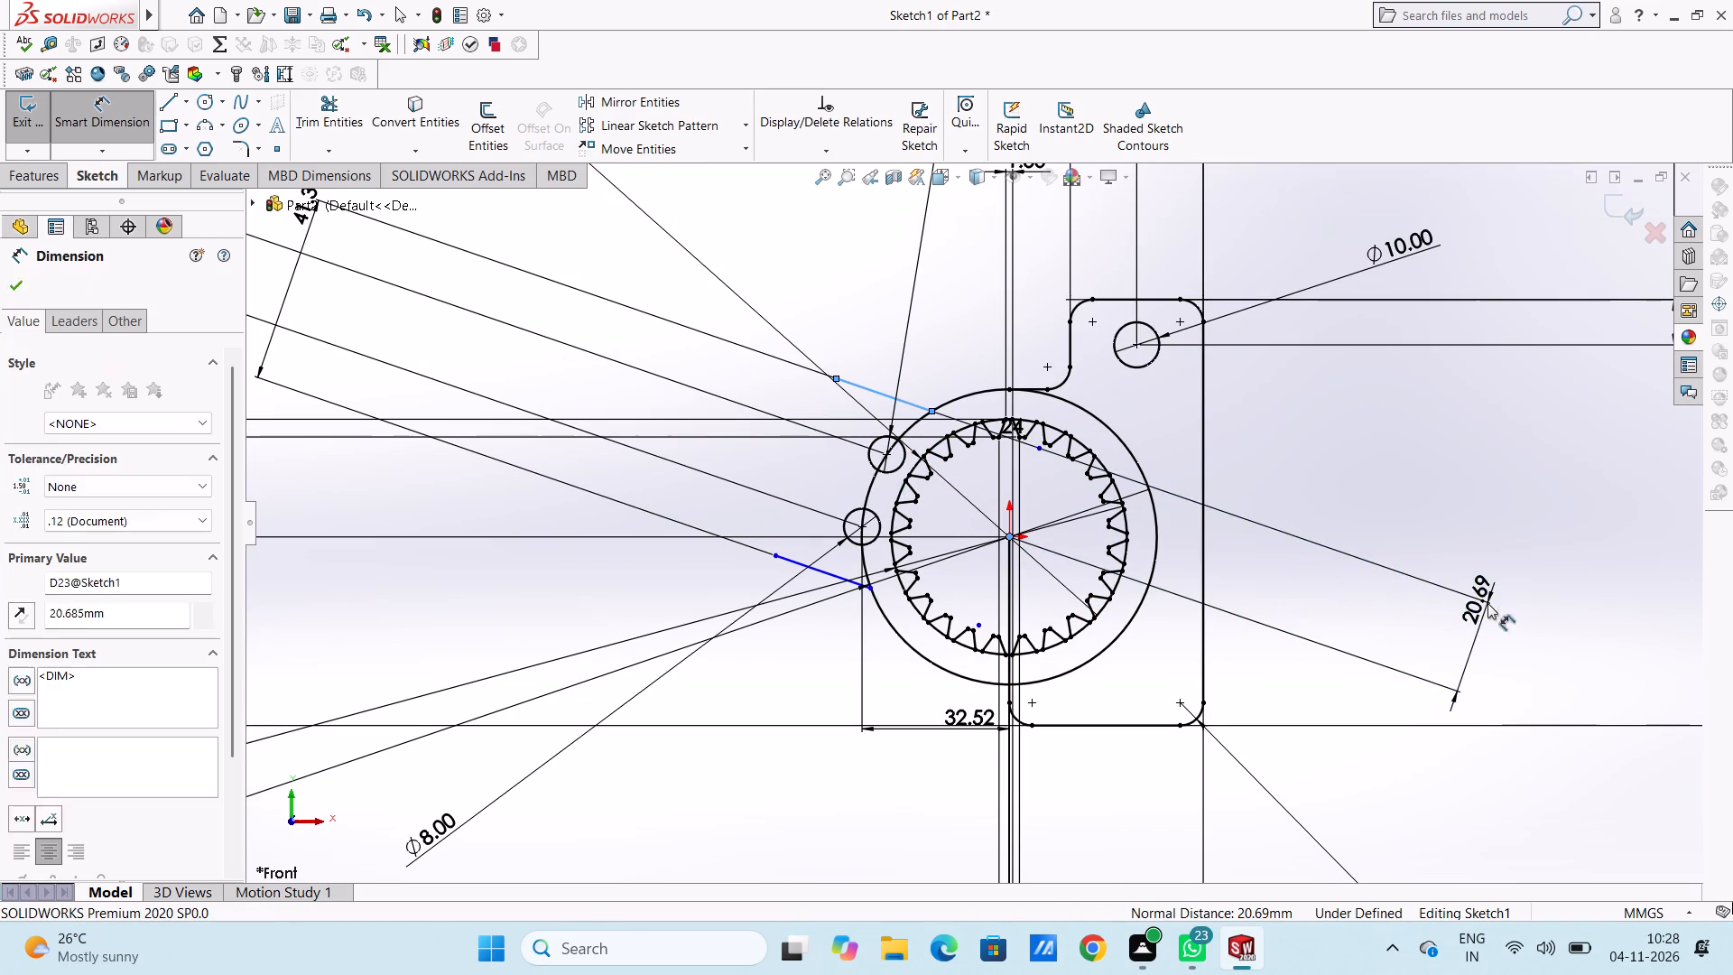
click(1417, 570)
click(1378, 507)
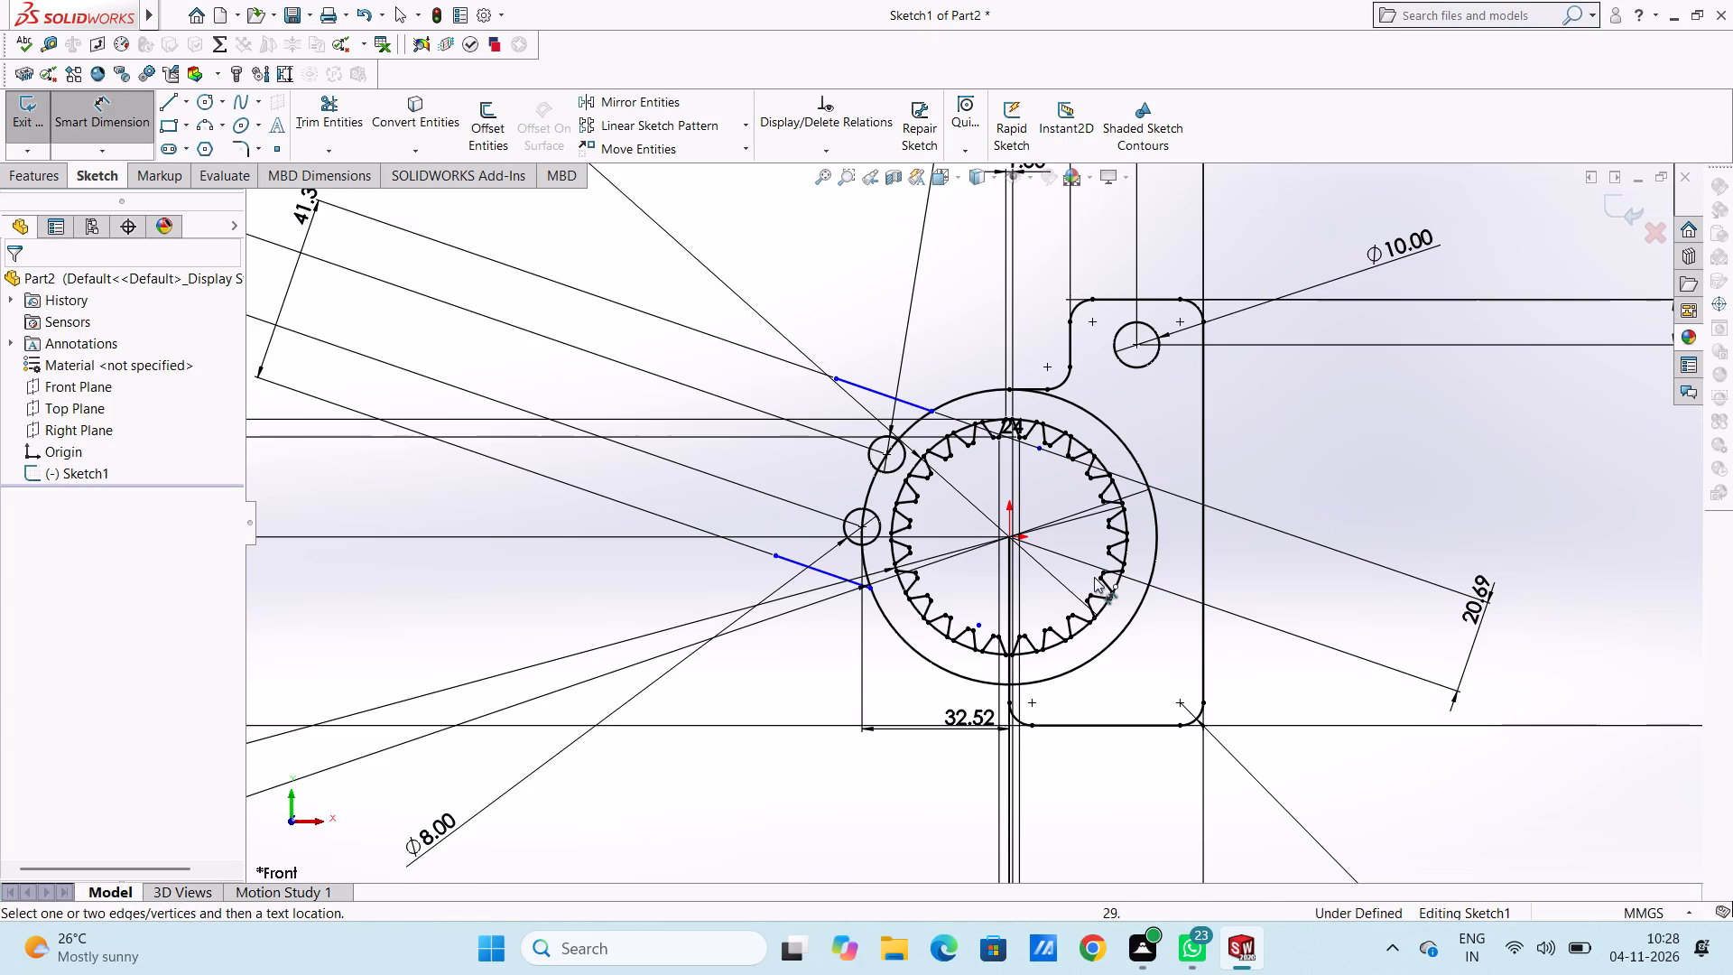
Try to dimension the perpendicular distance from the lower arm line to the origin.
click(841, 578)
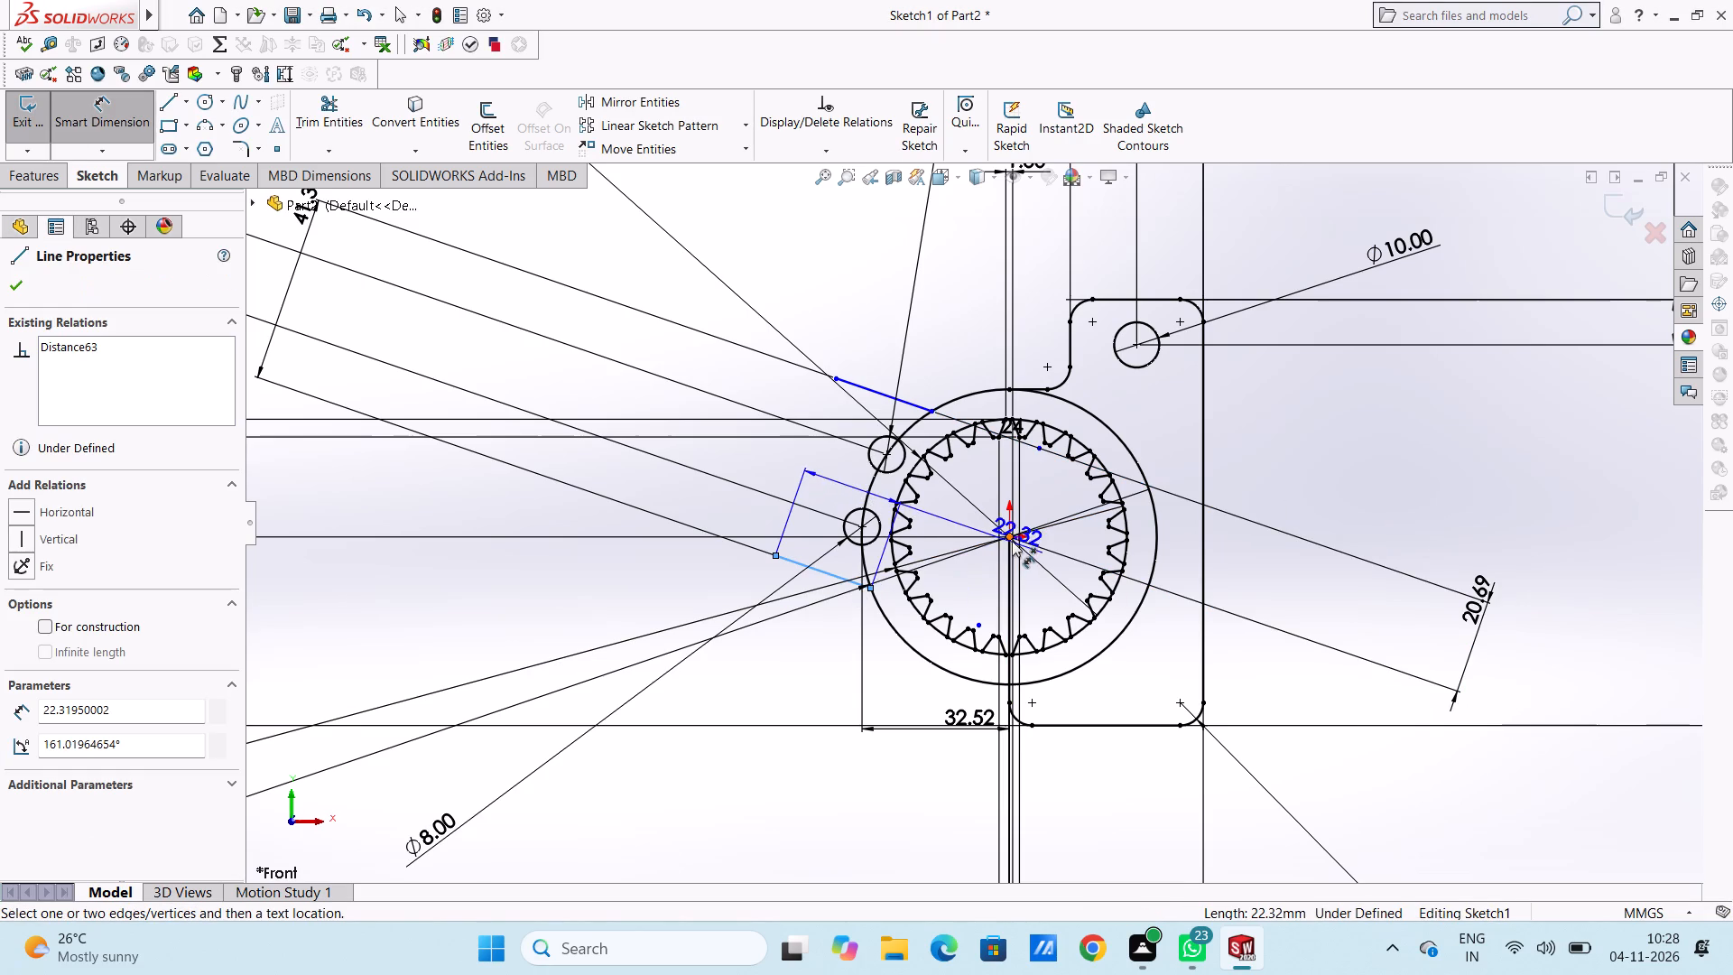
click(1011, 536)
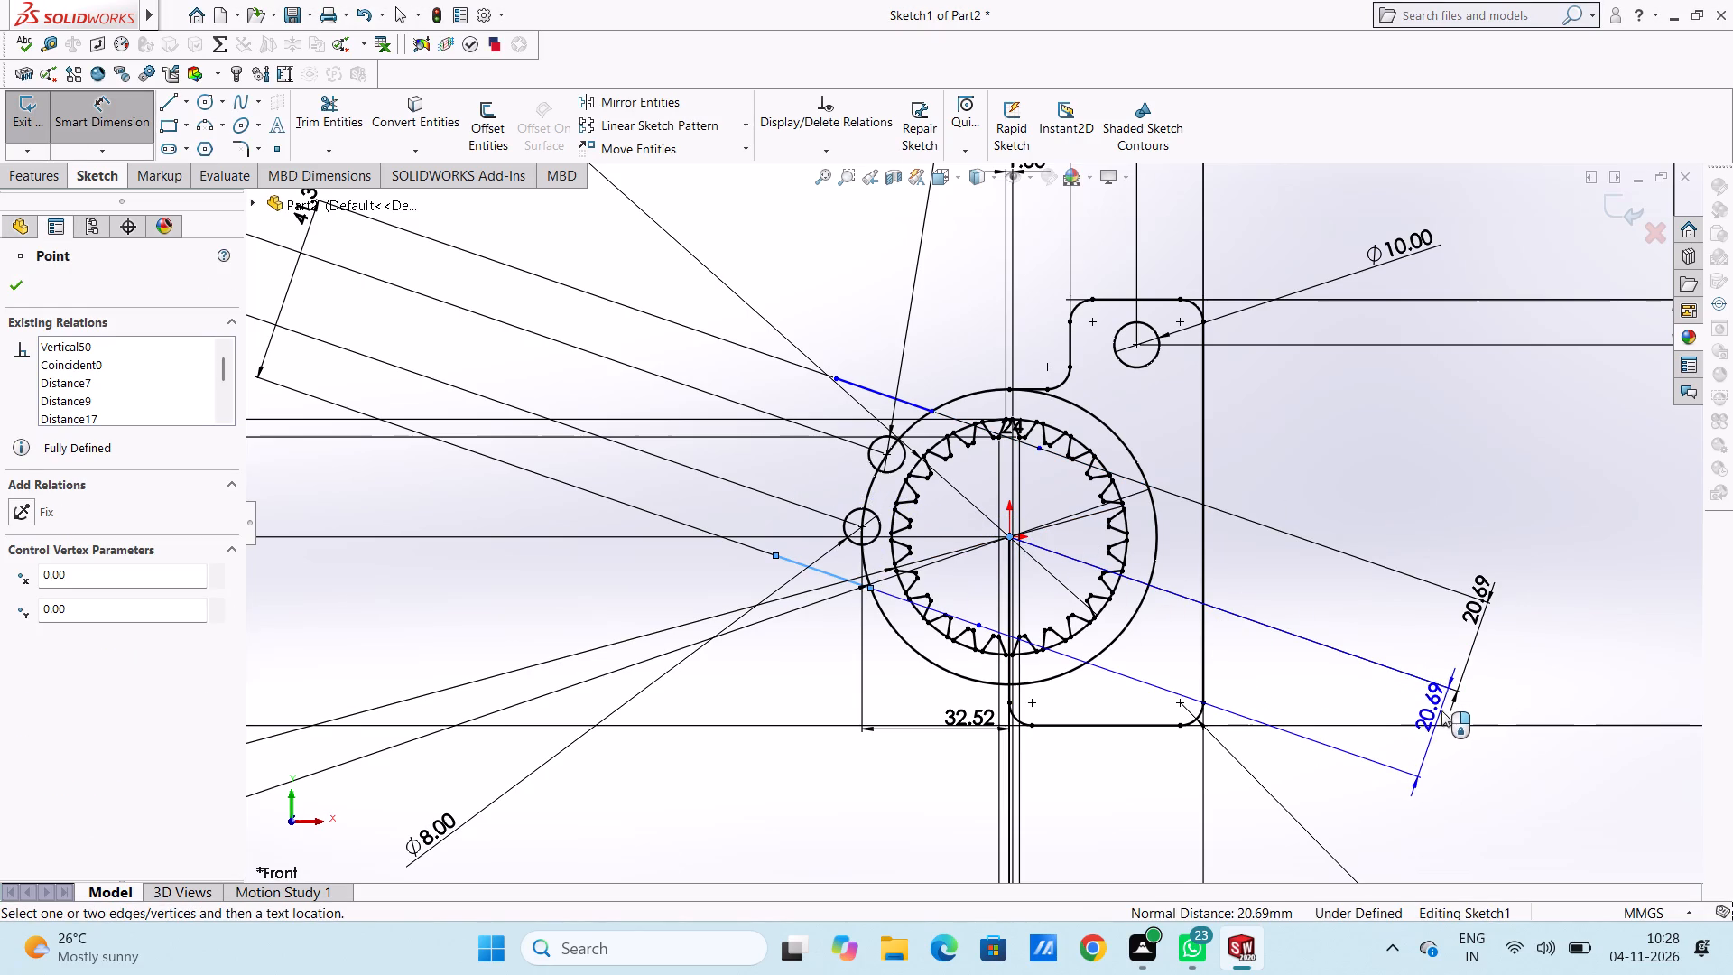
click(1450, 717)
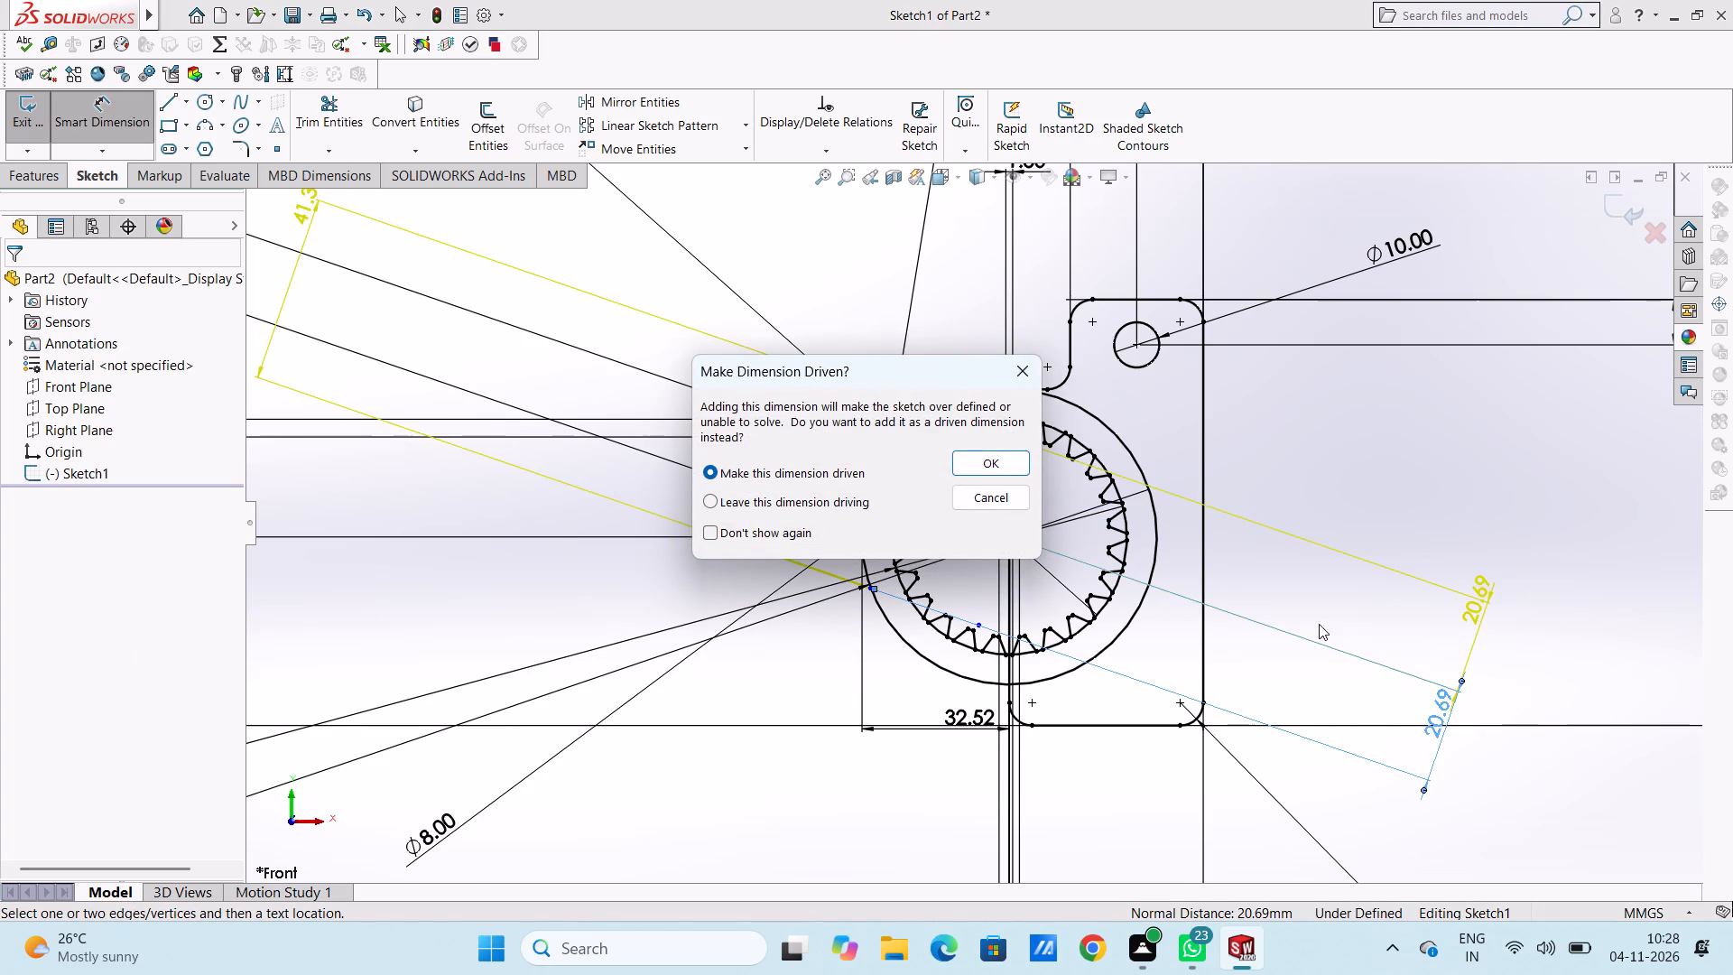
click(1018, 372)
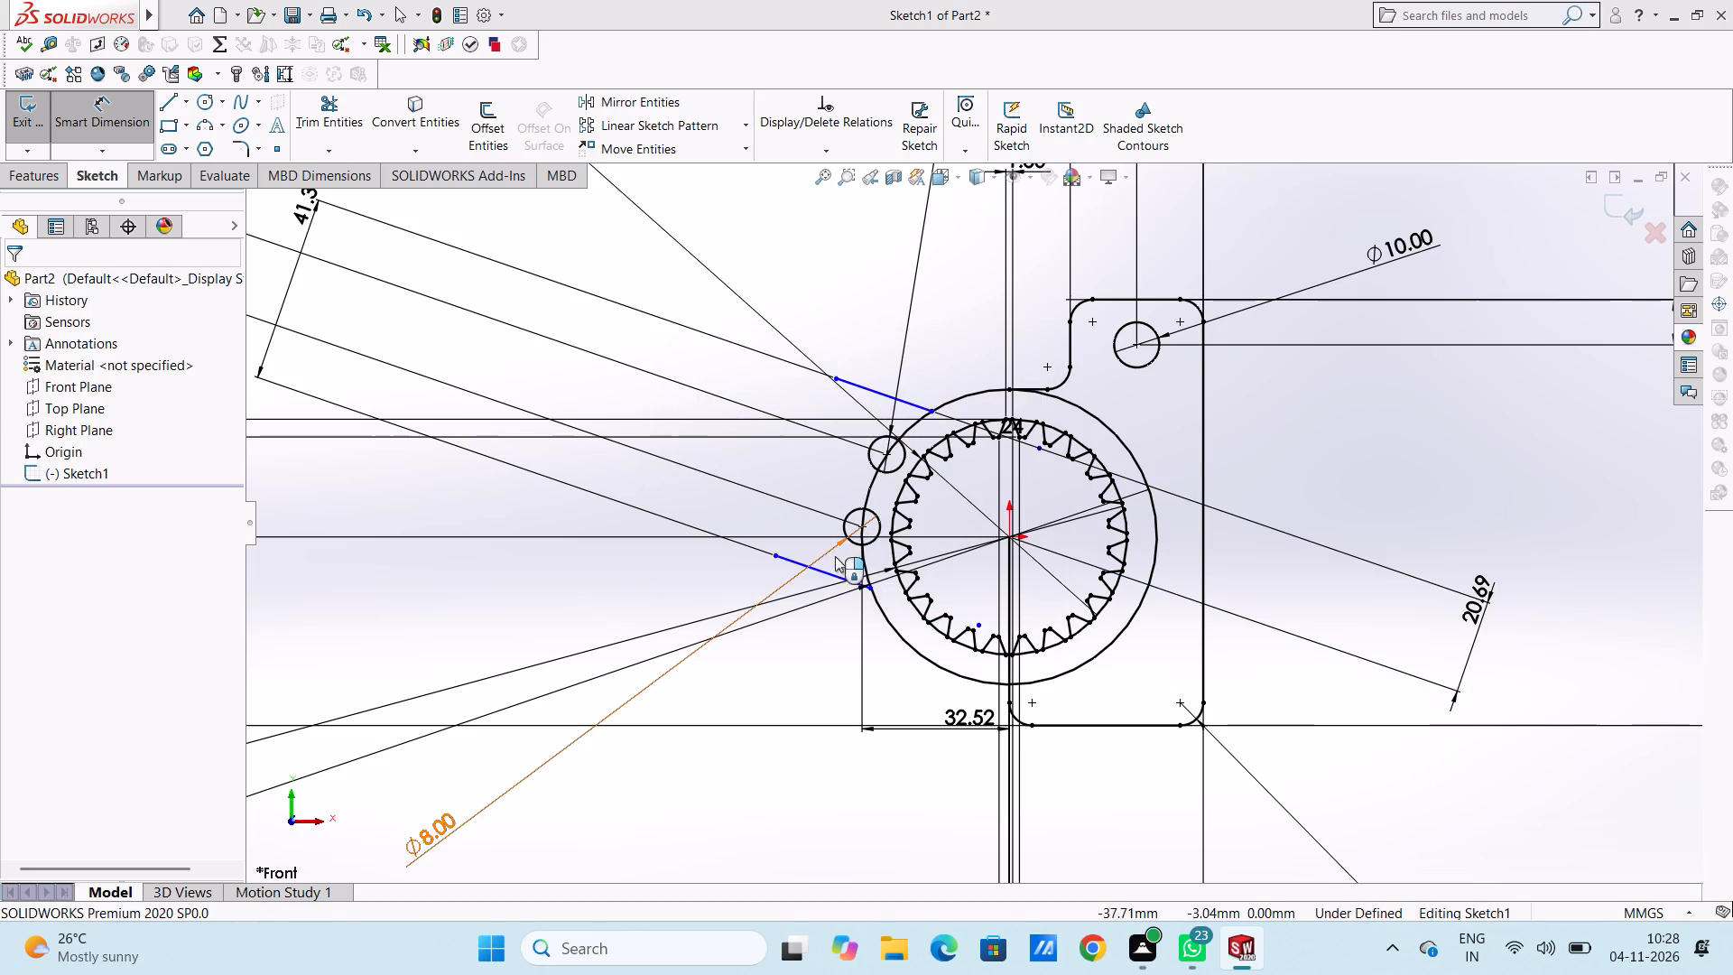
Dimension the length of the lower arm line, keeping the current value.
click(828, 575)
click(718, 752)
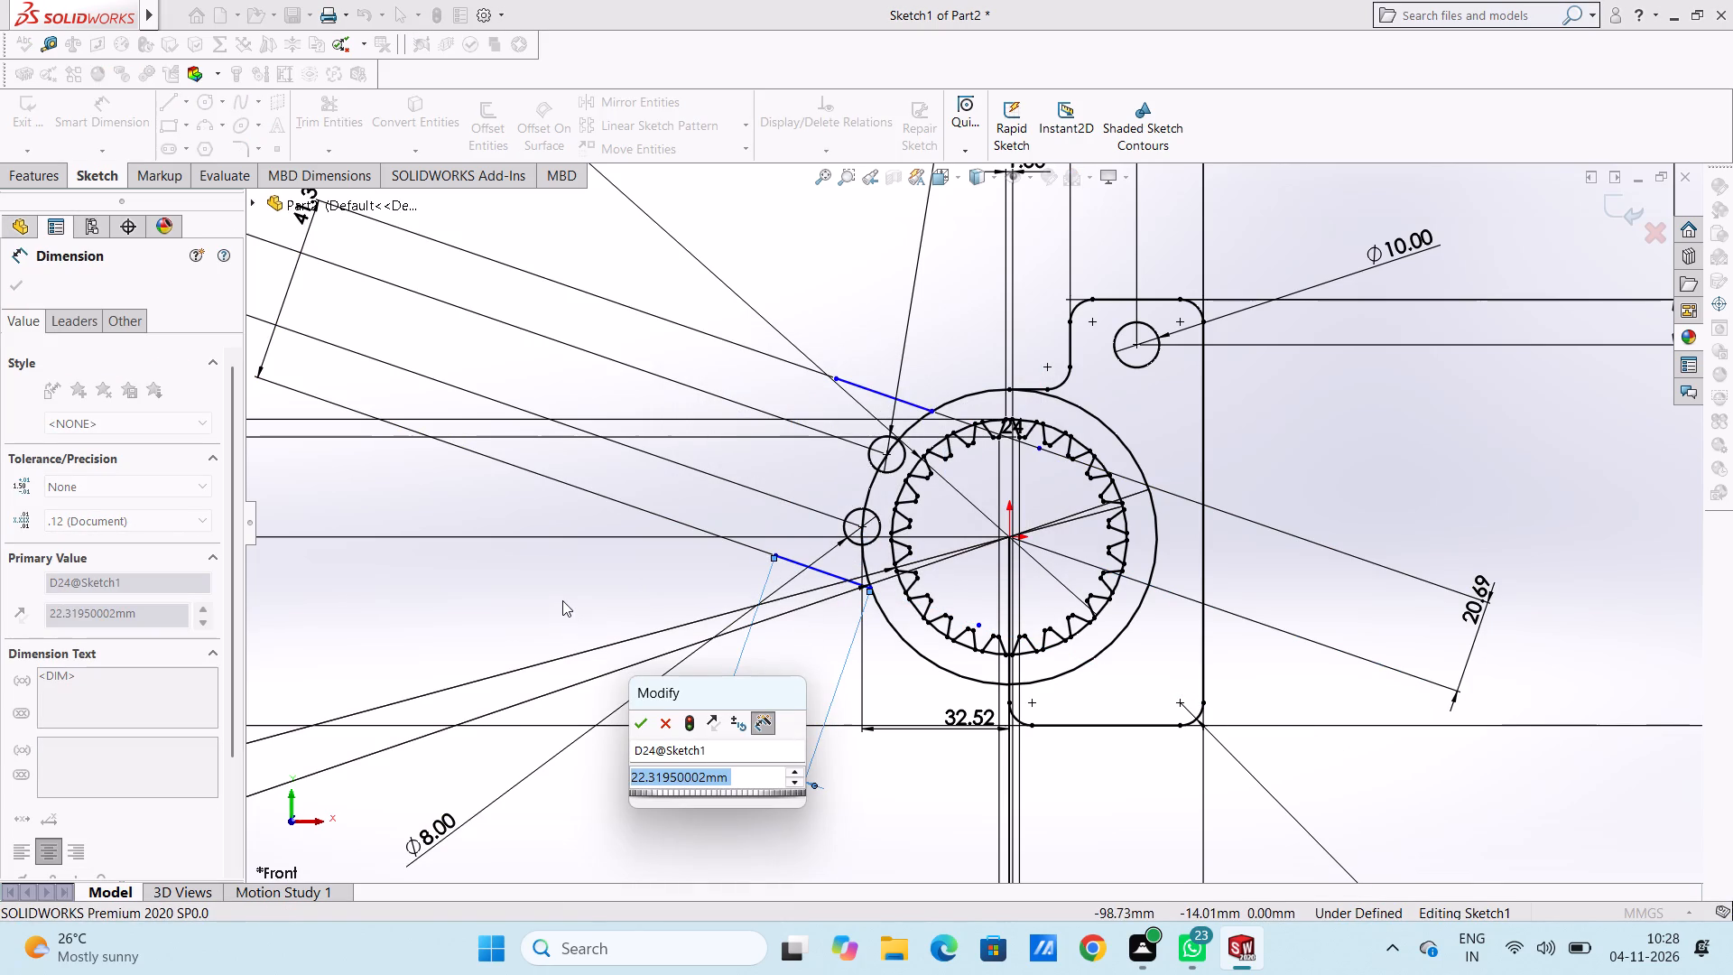
click(643, 715)
click(613, 631)
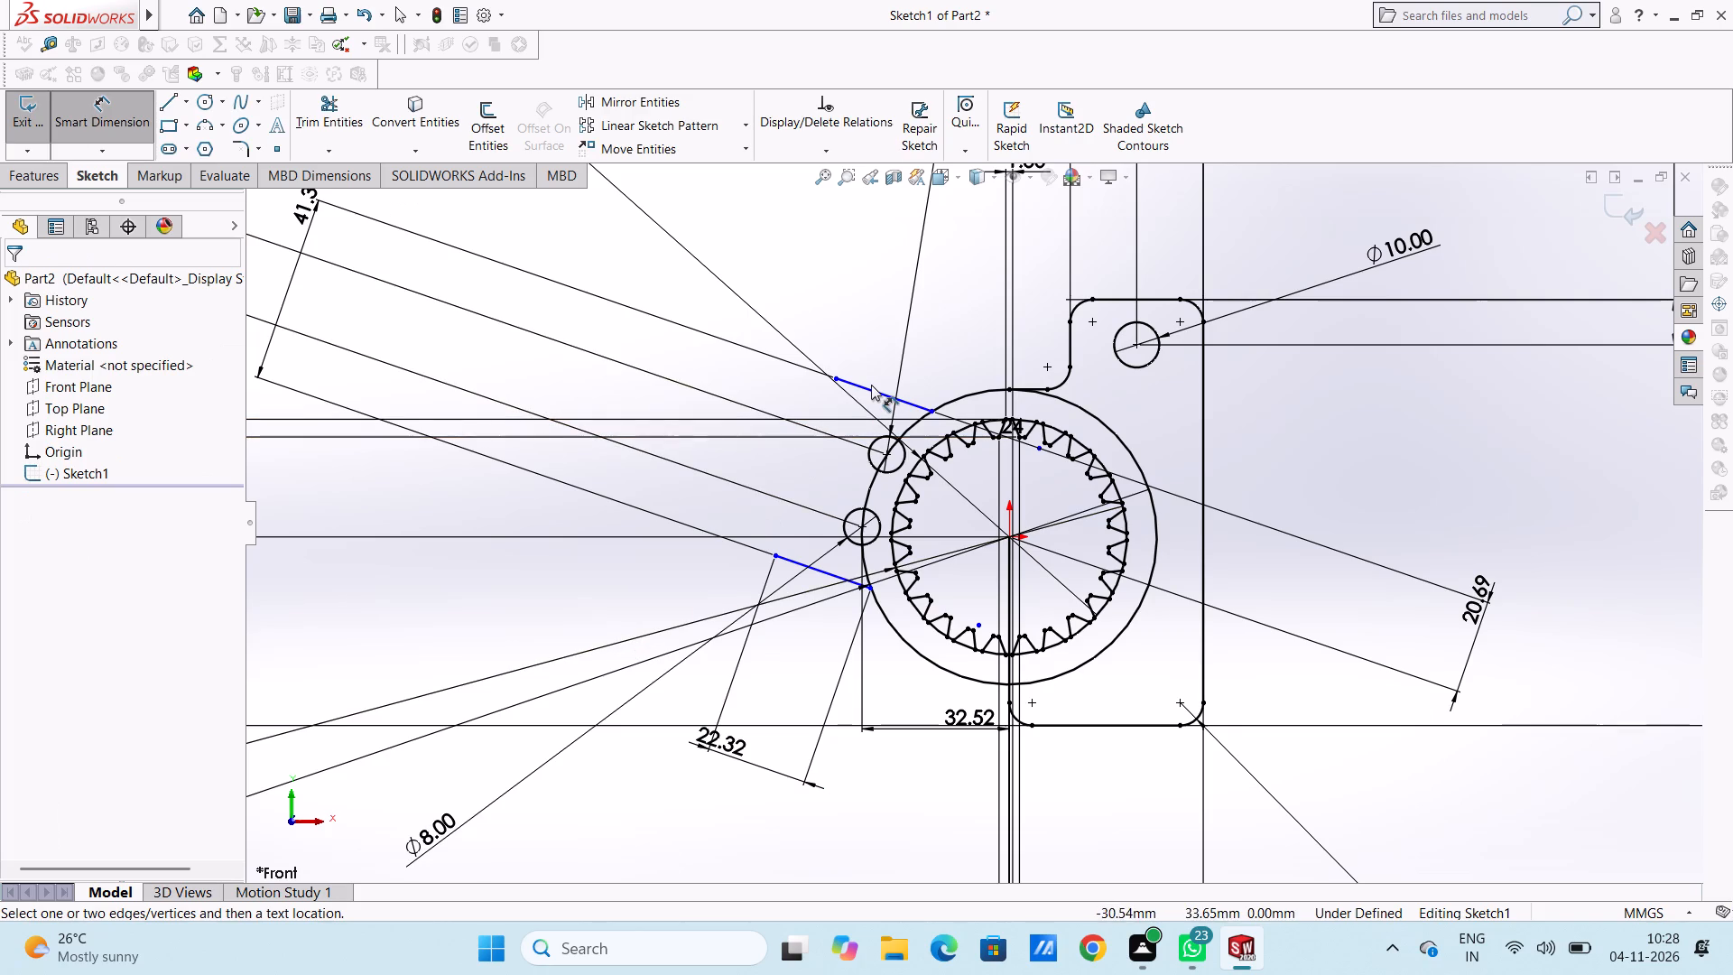
Dimension the horizontal distance from the upper arm line's outer endpoint to the origin, keeping the current value.
click(871, 385)
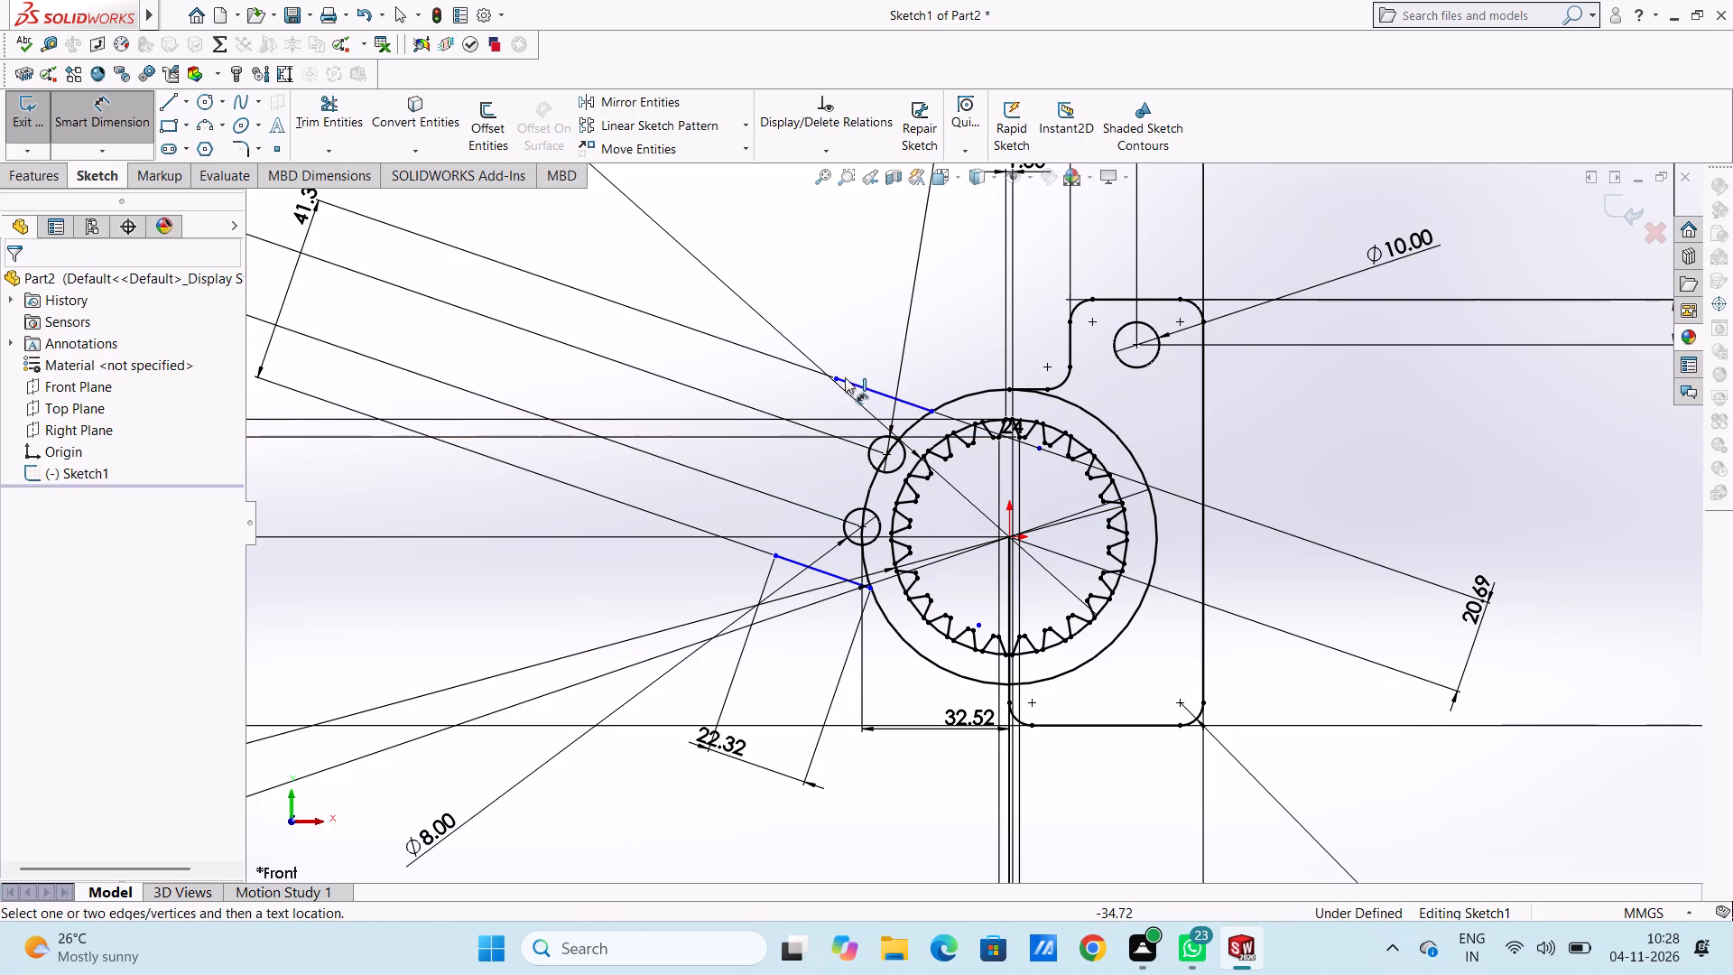
click(836, 378)
click(1009, 535)
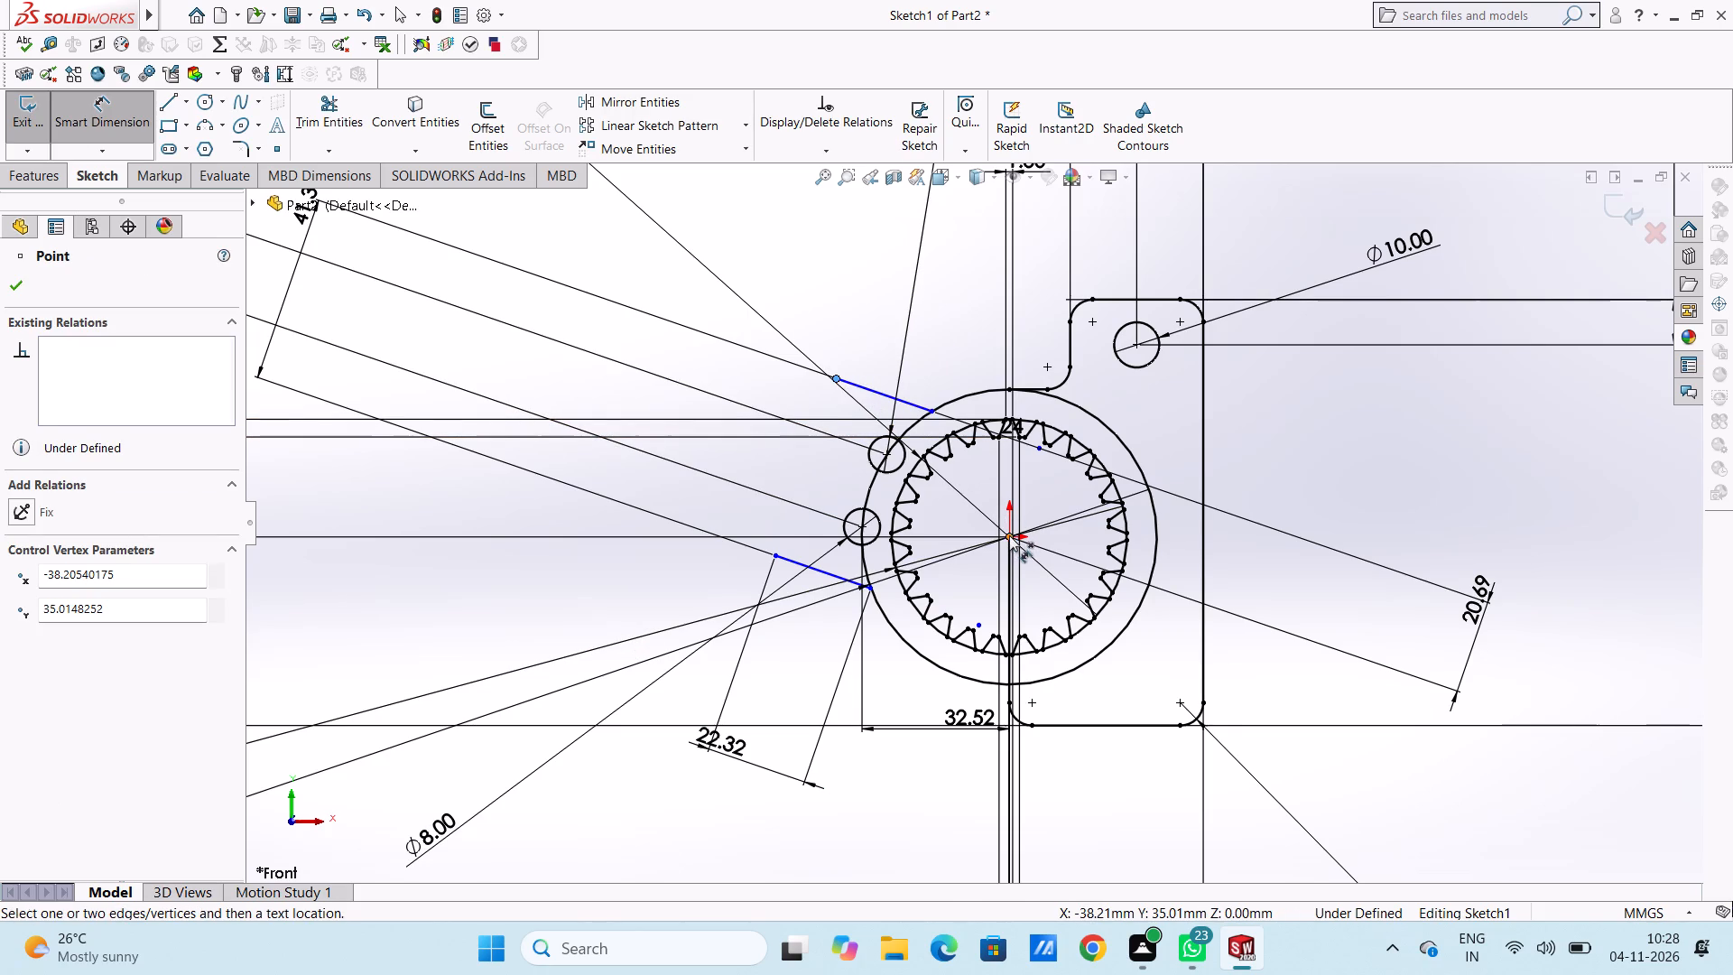
click(882, 803)
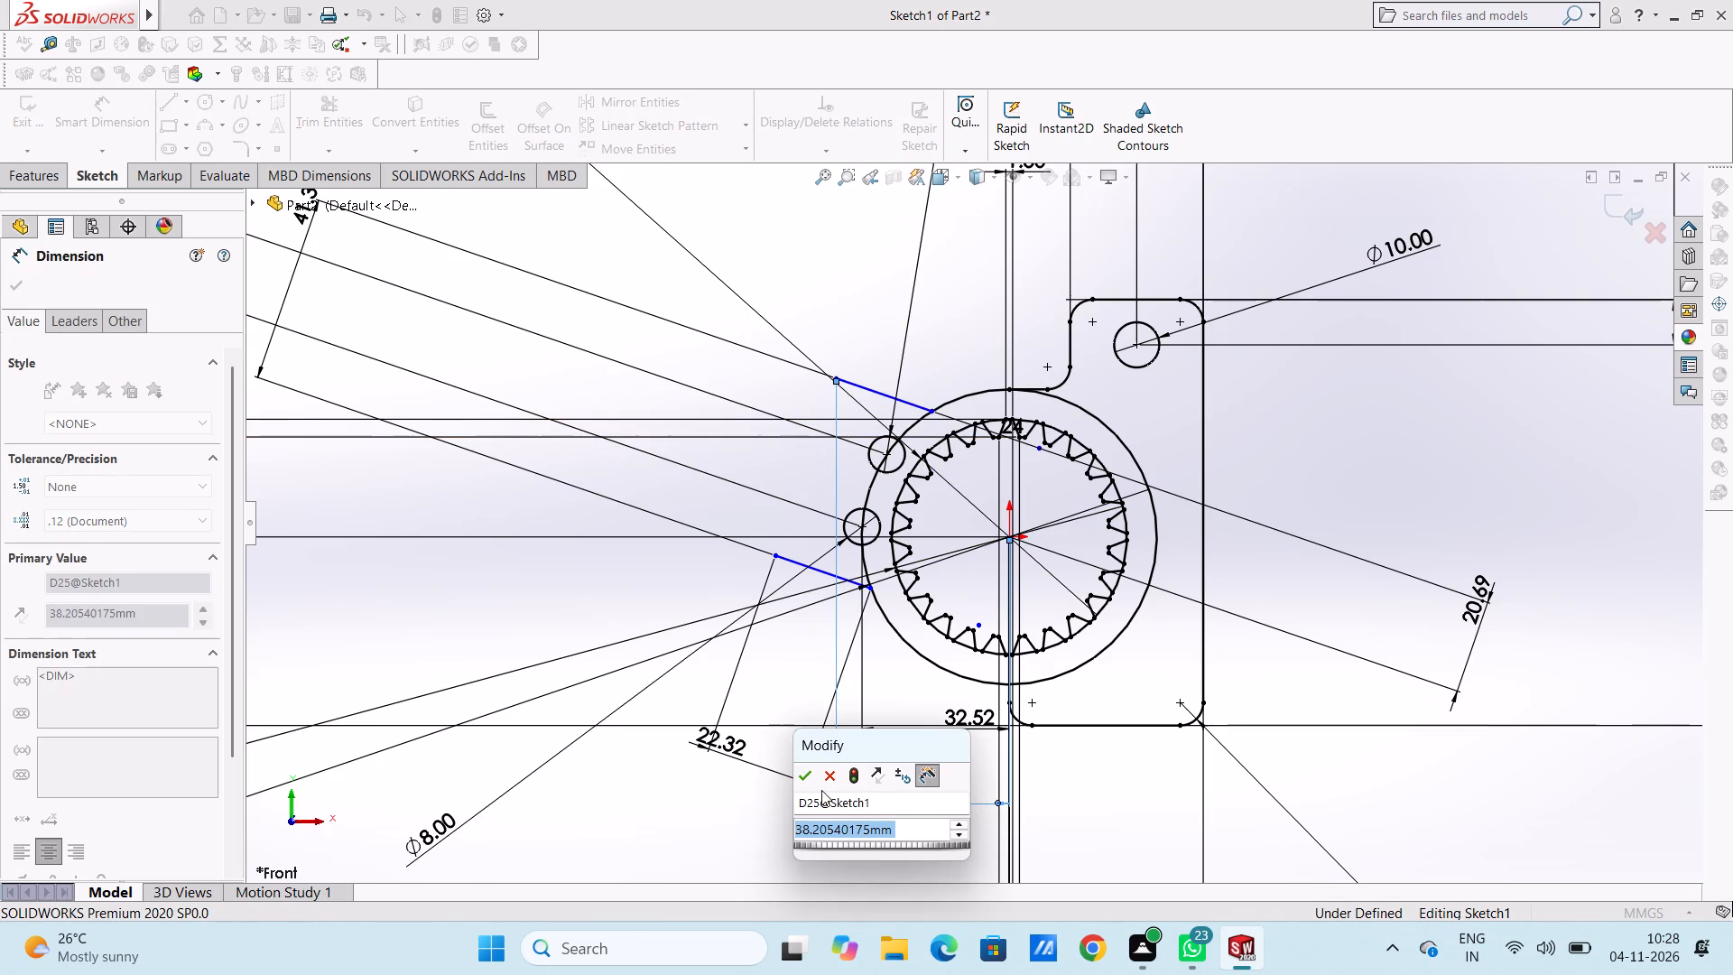
click(805, 775)
click(740, 798)
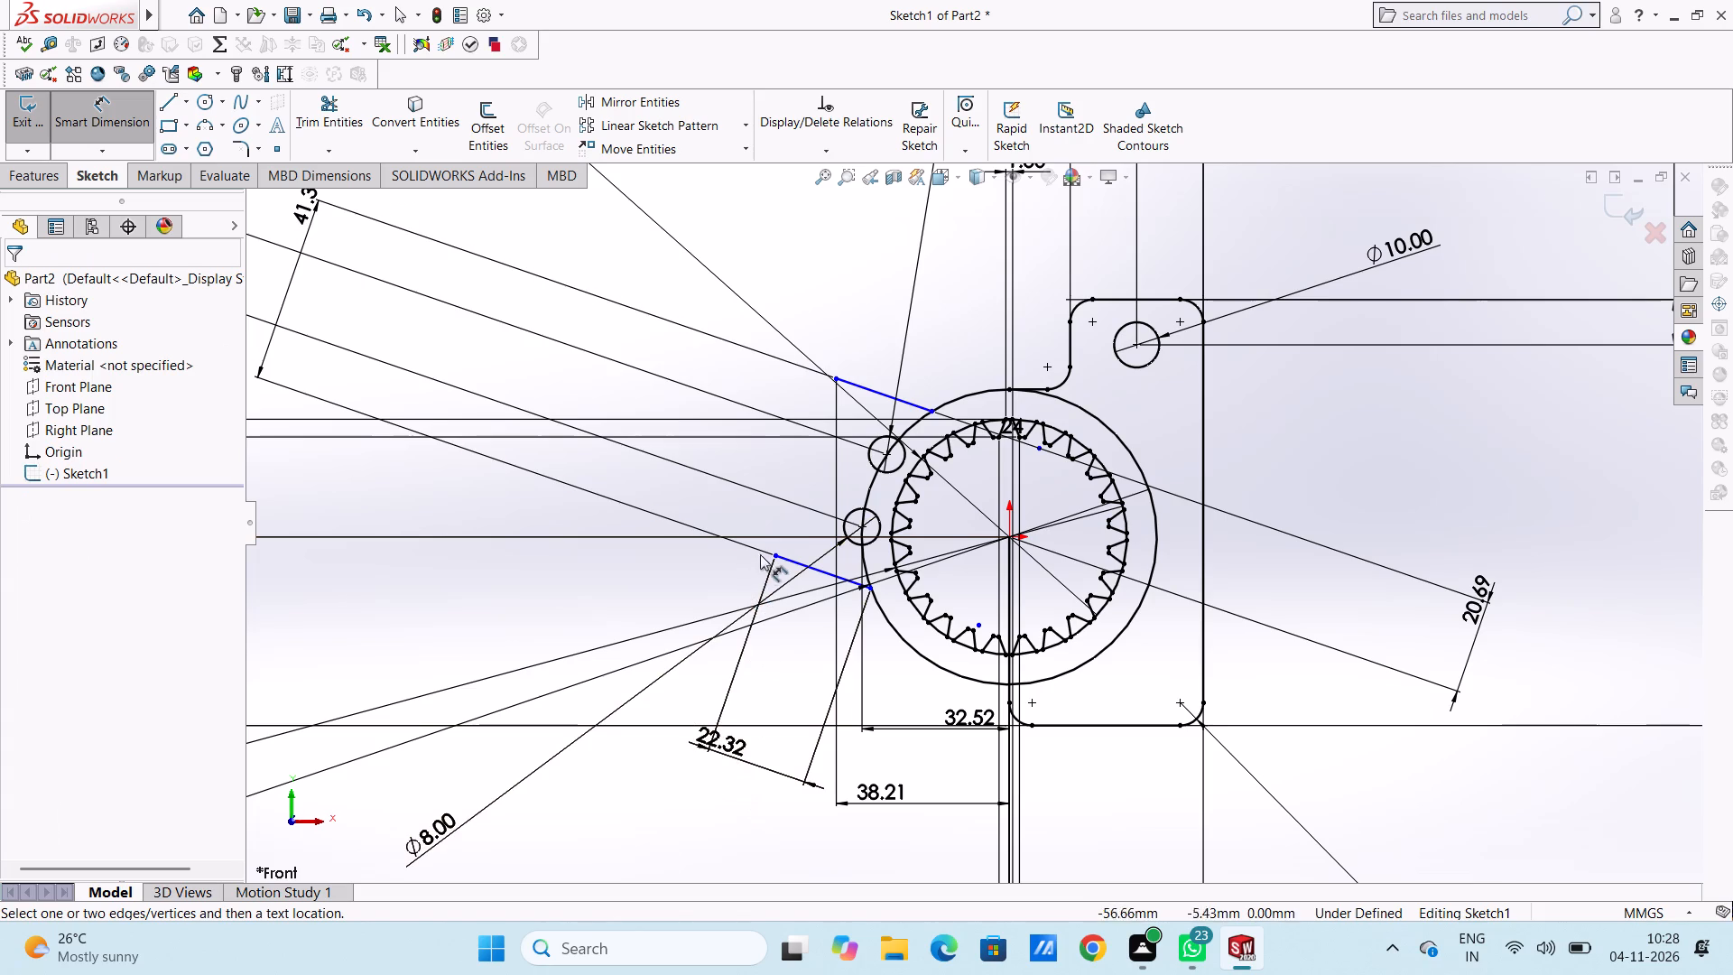
Dimension the horizontal distance from the lower arm line's outer endpoint to the origin, keeping the current value.
click(777, 559)
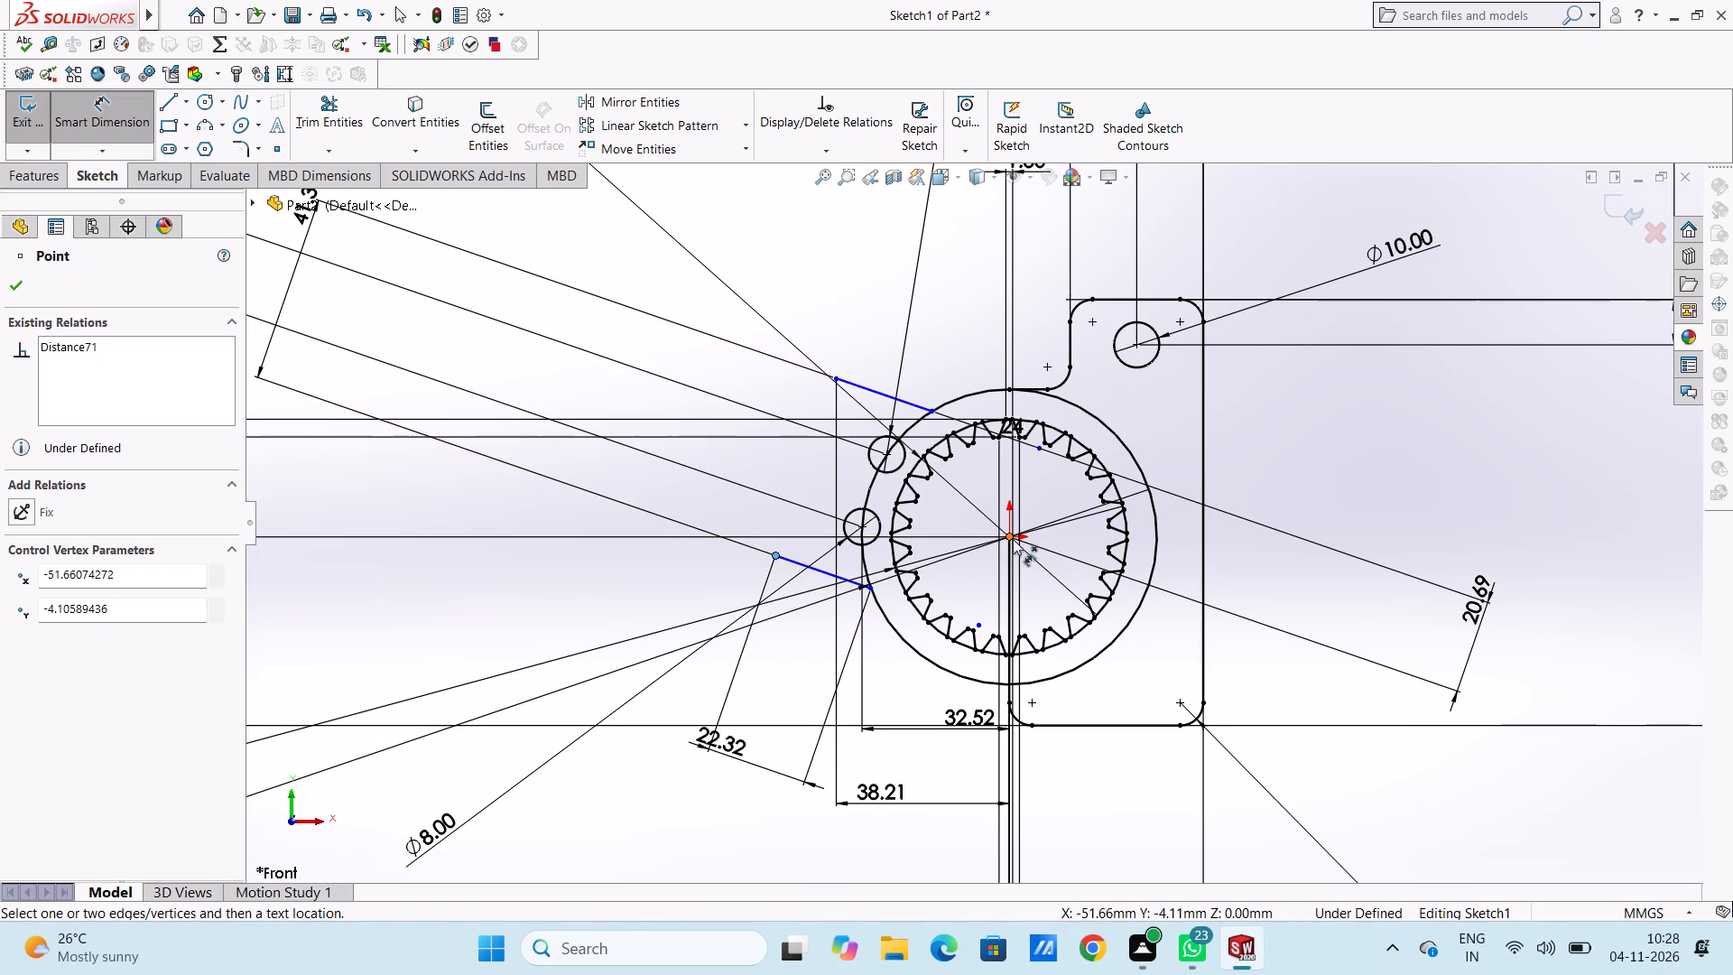
click(1013, 538)
click(862, 840)
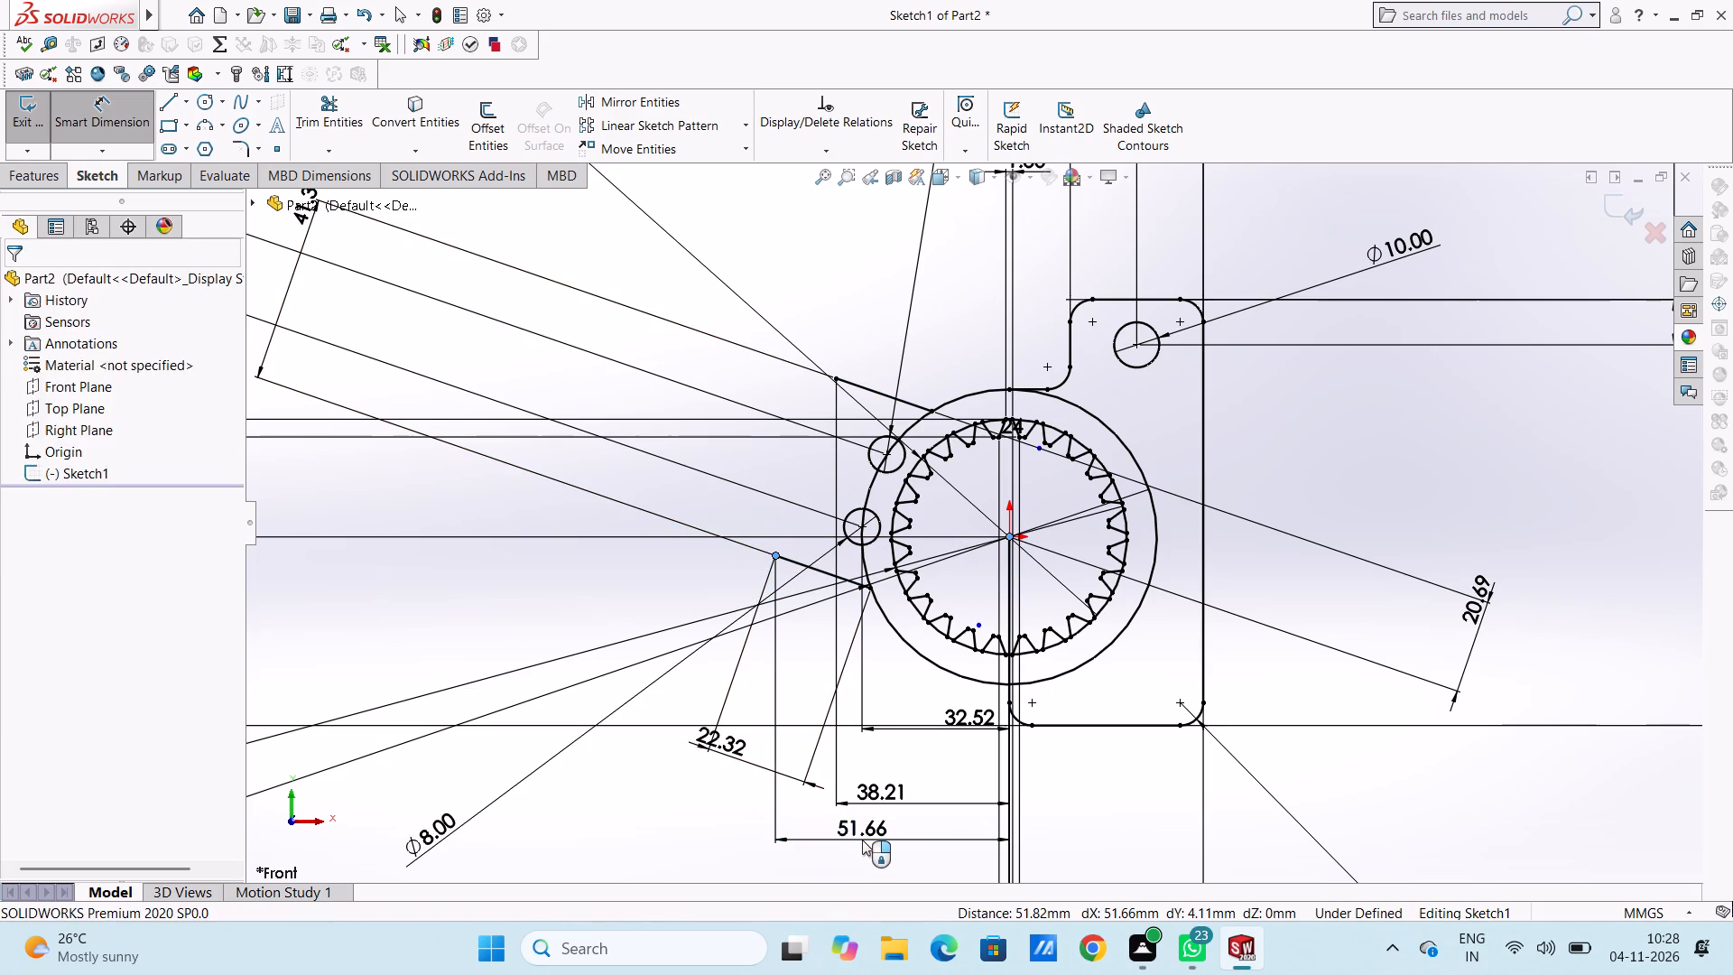
click(784, 811)
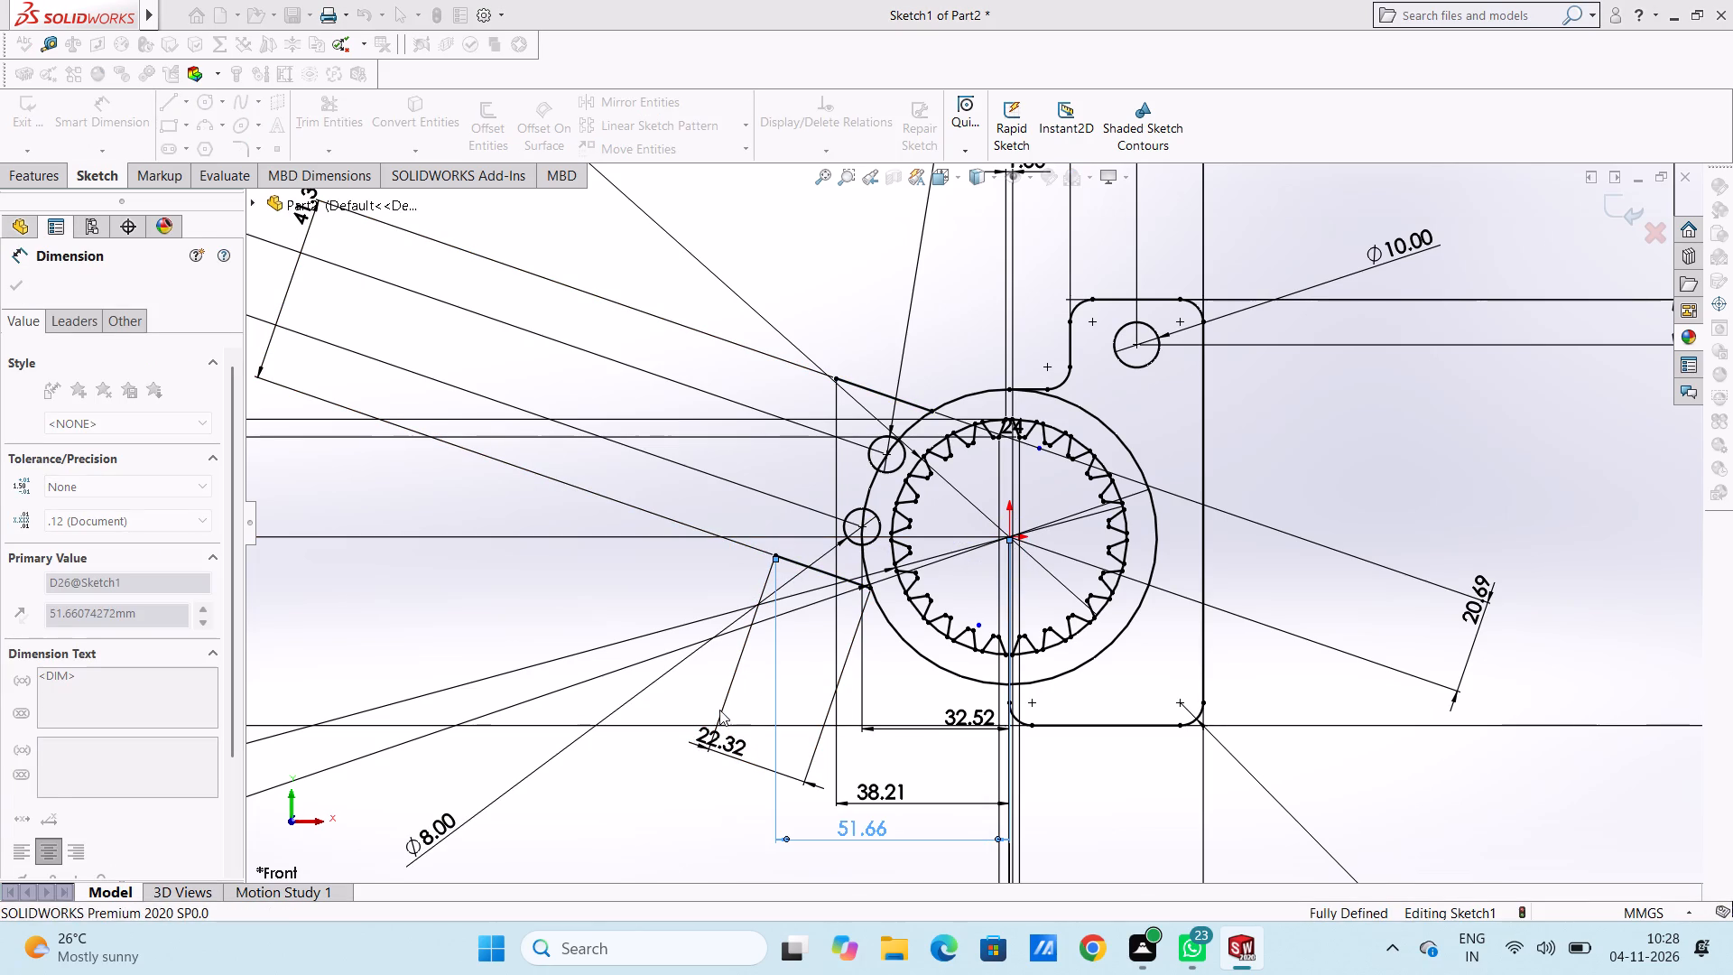
click(654, 579)
Draw a line about 41 mm long joining the two arm lines perpendicularly, just inside their outer ends.
scroll(968, 460, up, 3)
scroll(978, 450, down, 4)
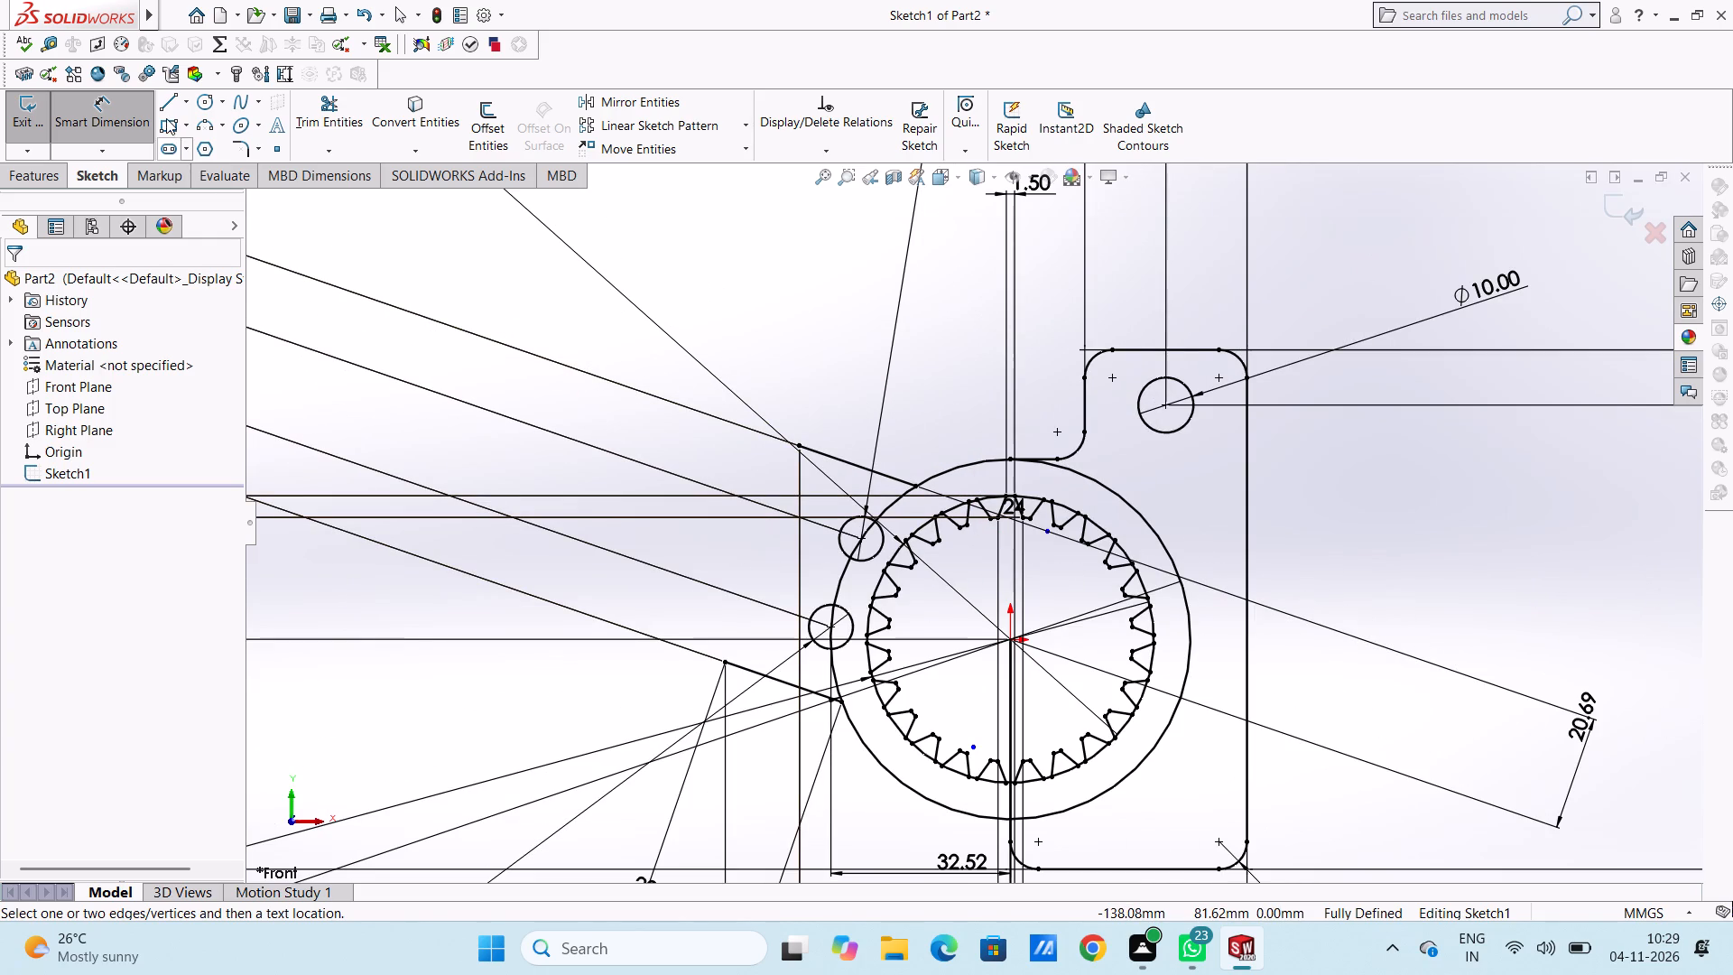
click(166, 105)
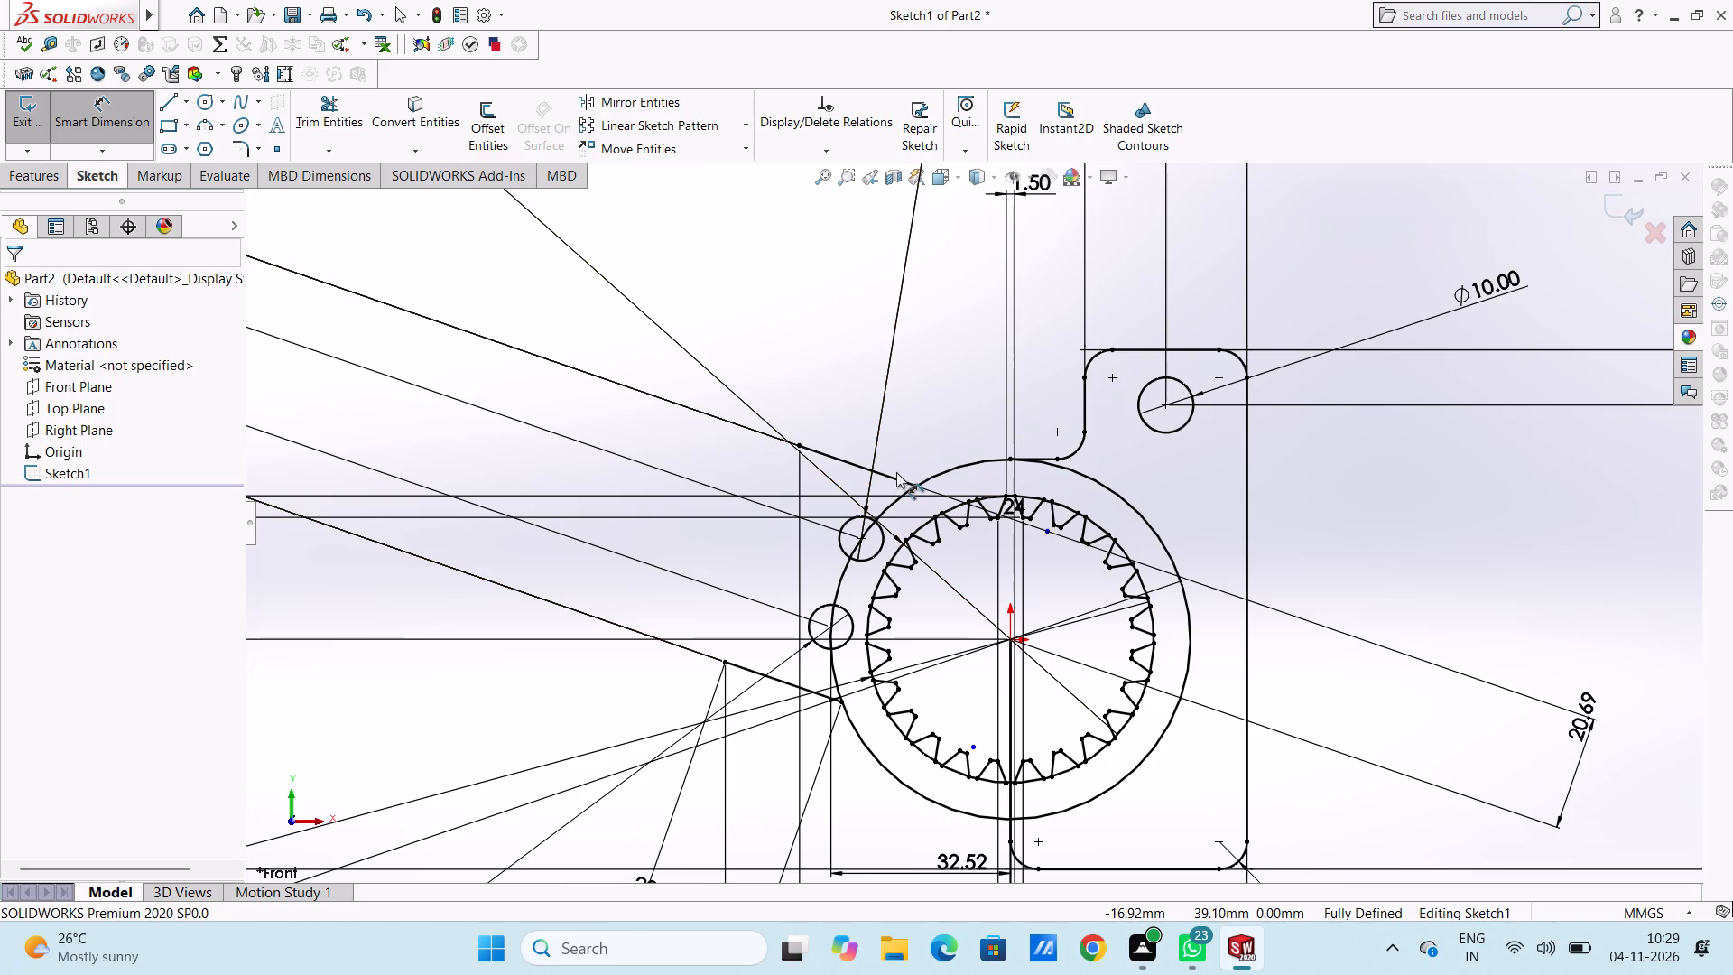
scroll(996, 413, up, 3)
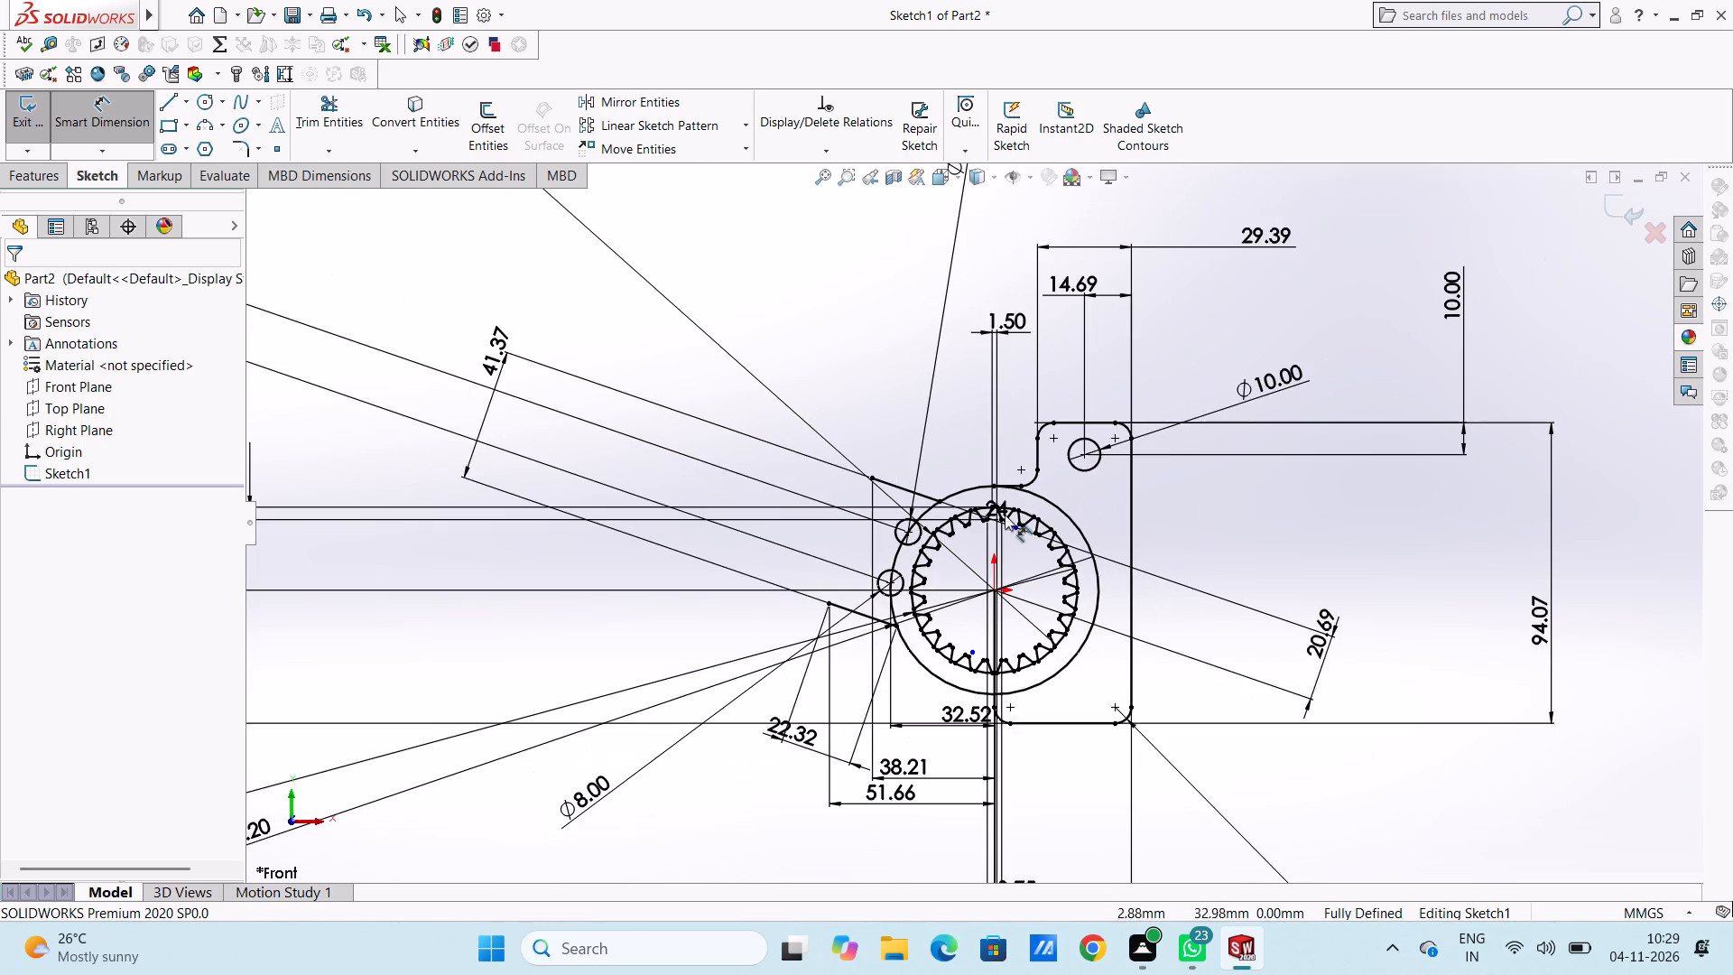
scroll(1015, 620, down, 3)
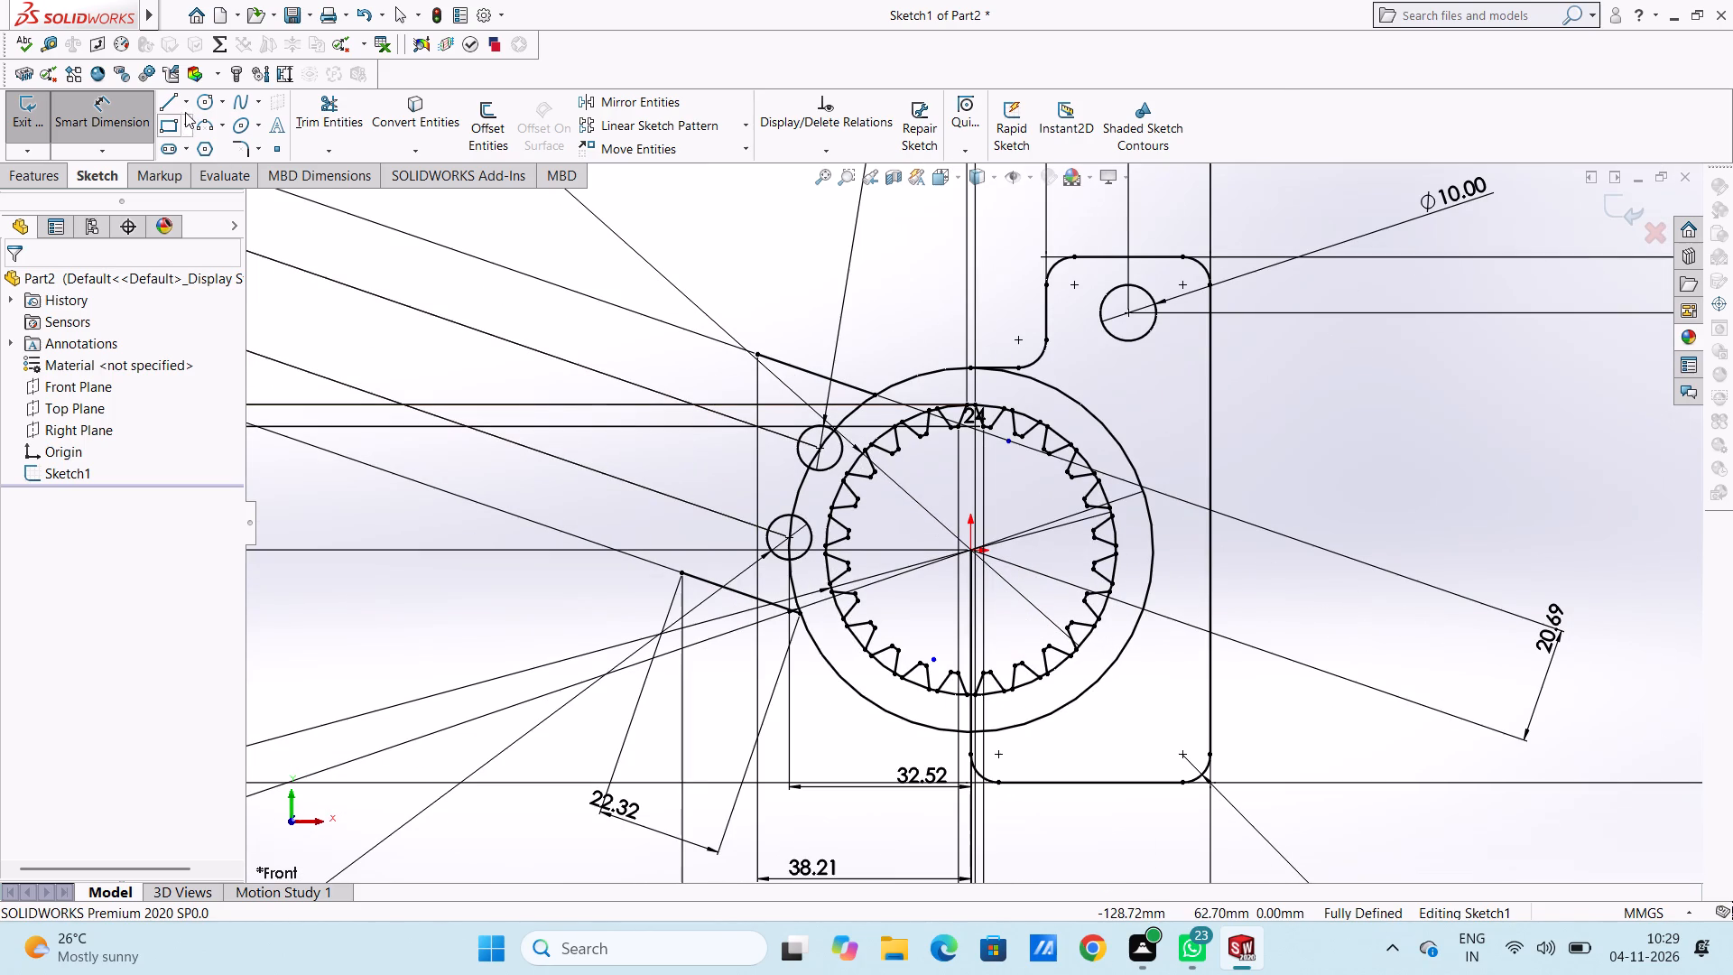
click(172, 104)
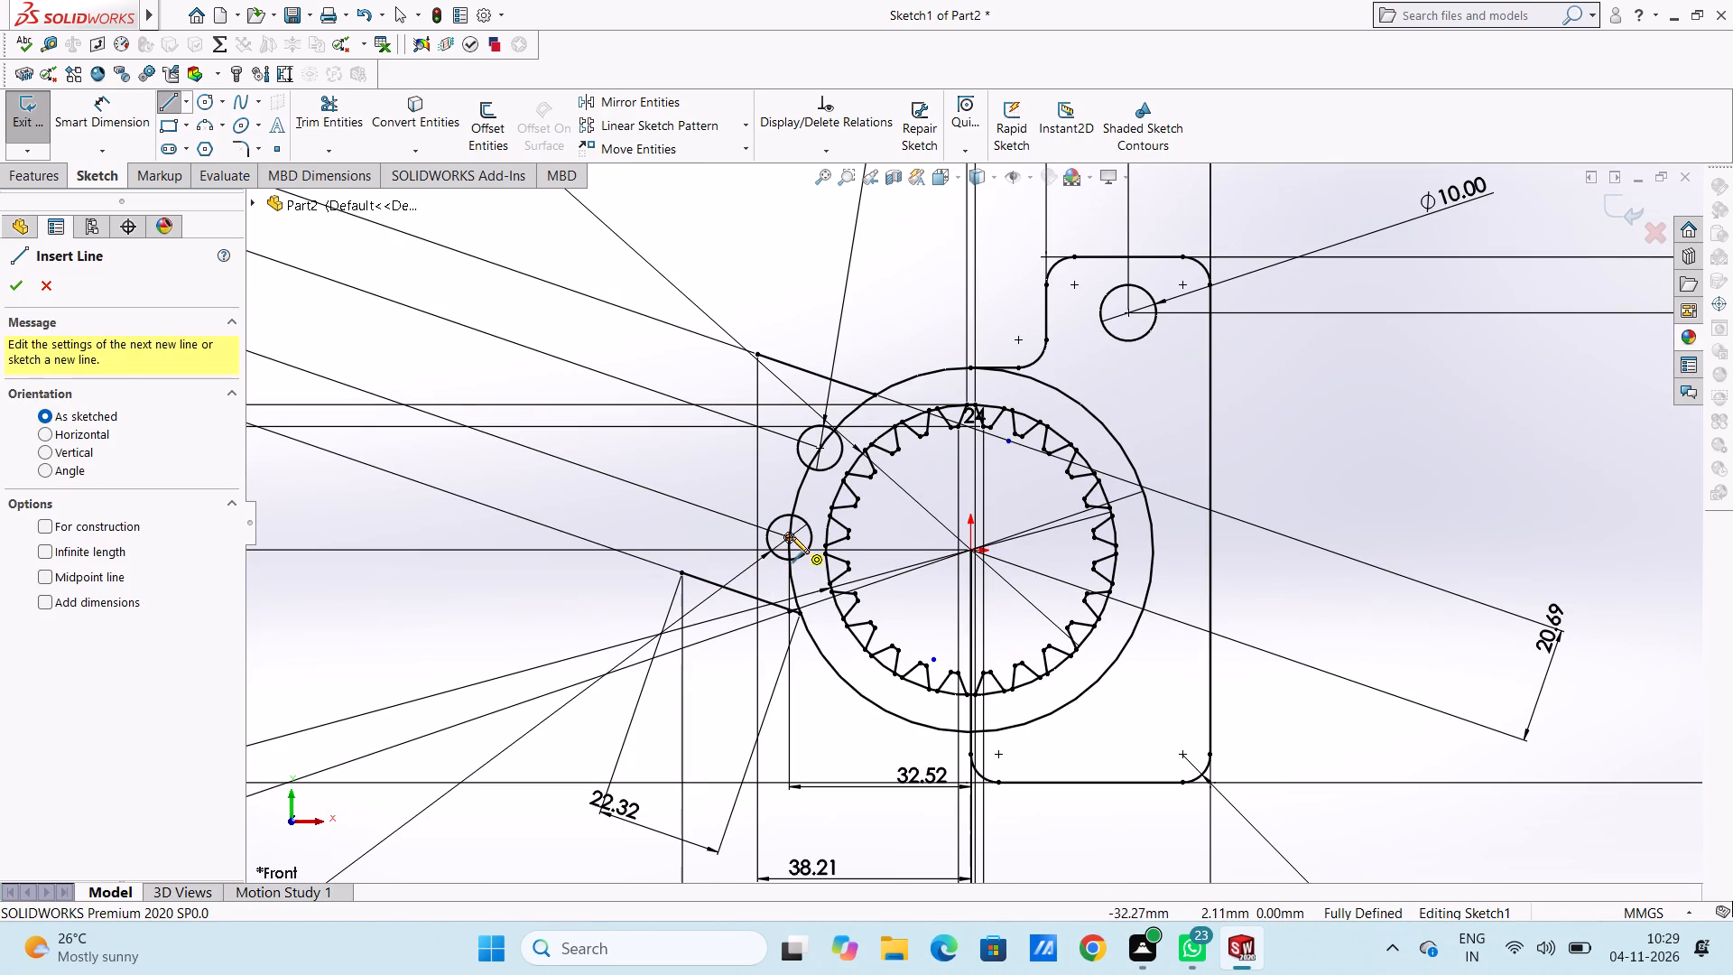
scroll(803, 541, down, 5)
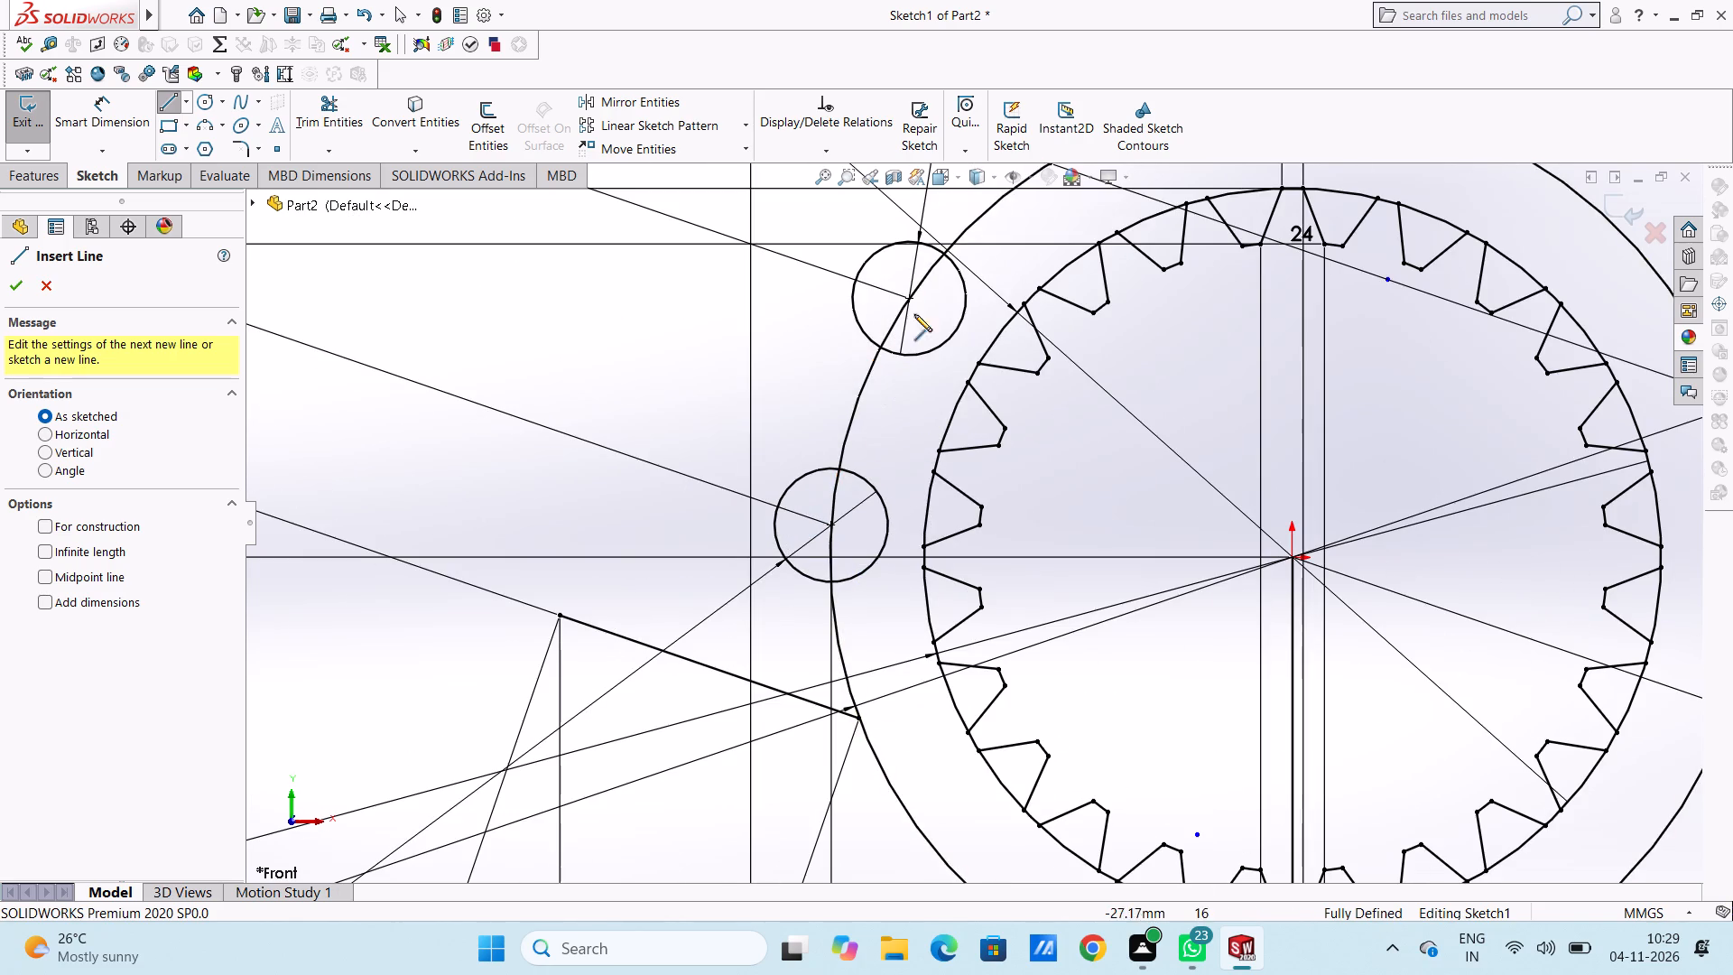
scroll(931, 301, up, 4)
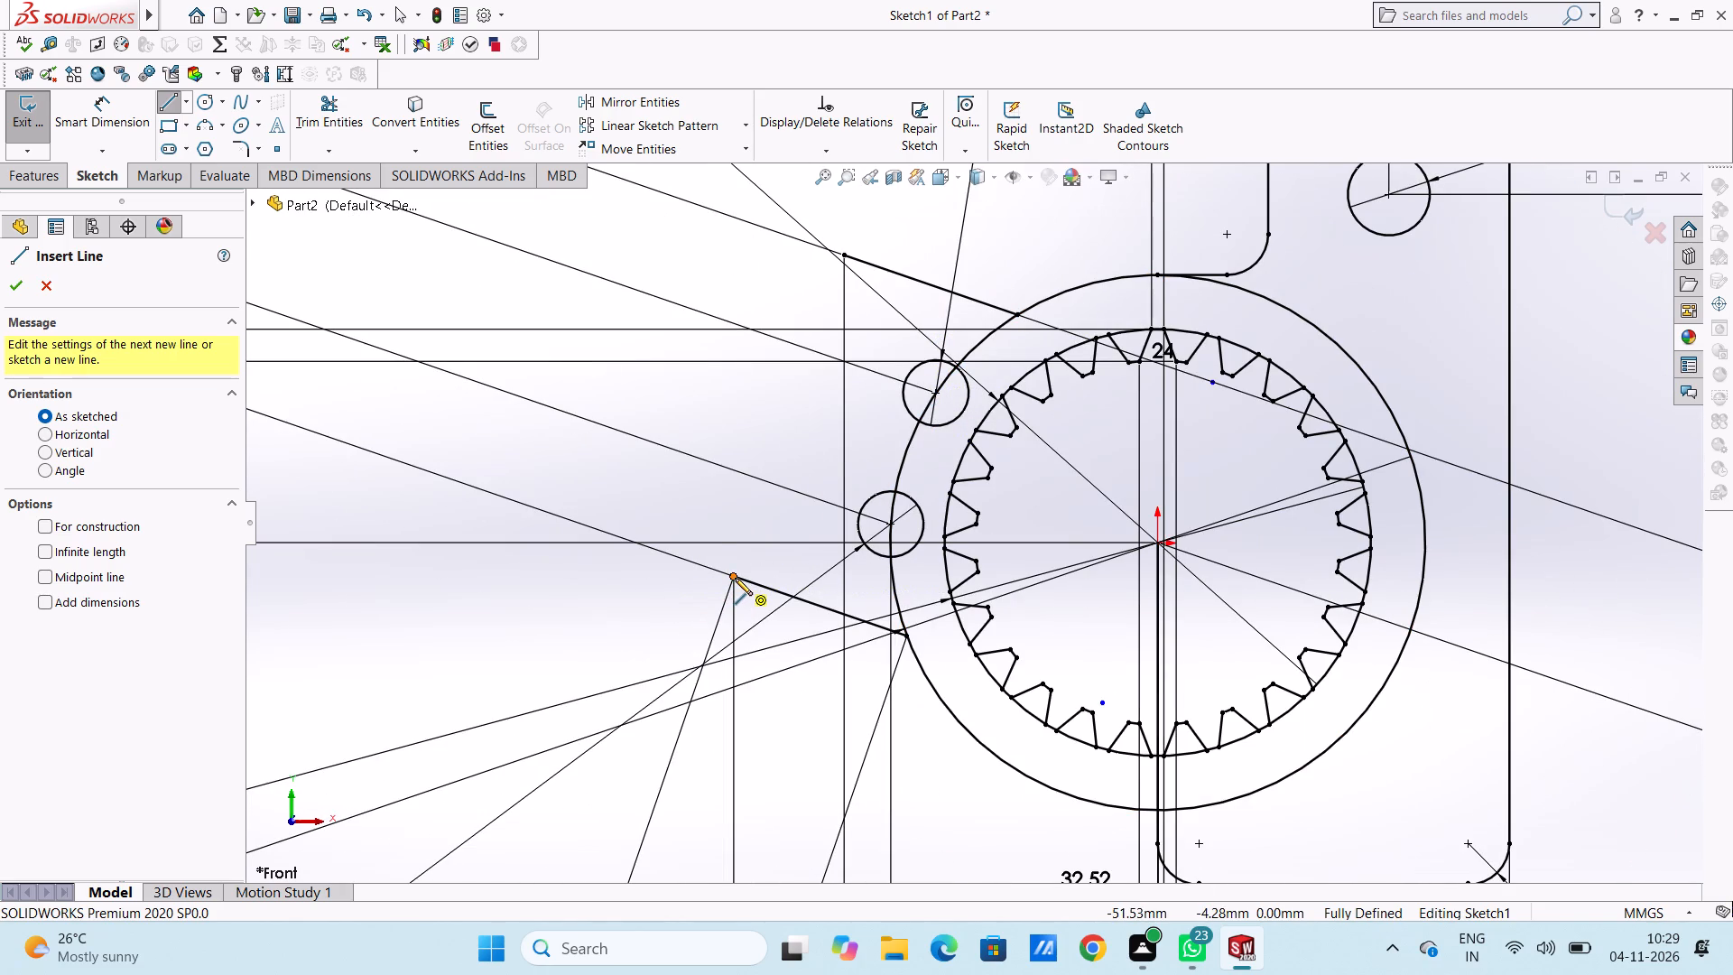
click(765, 589)
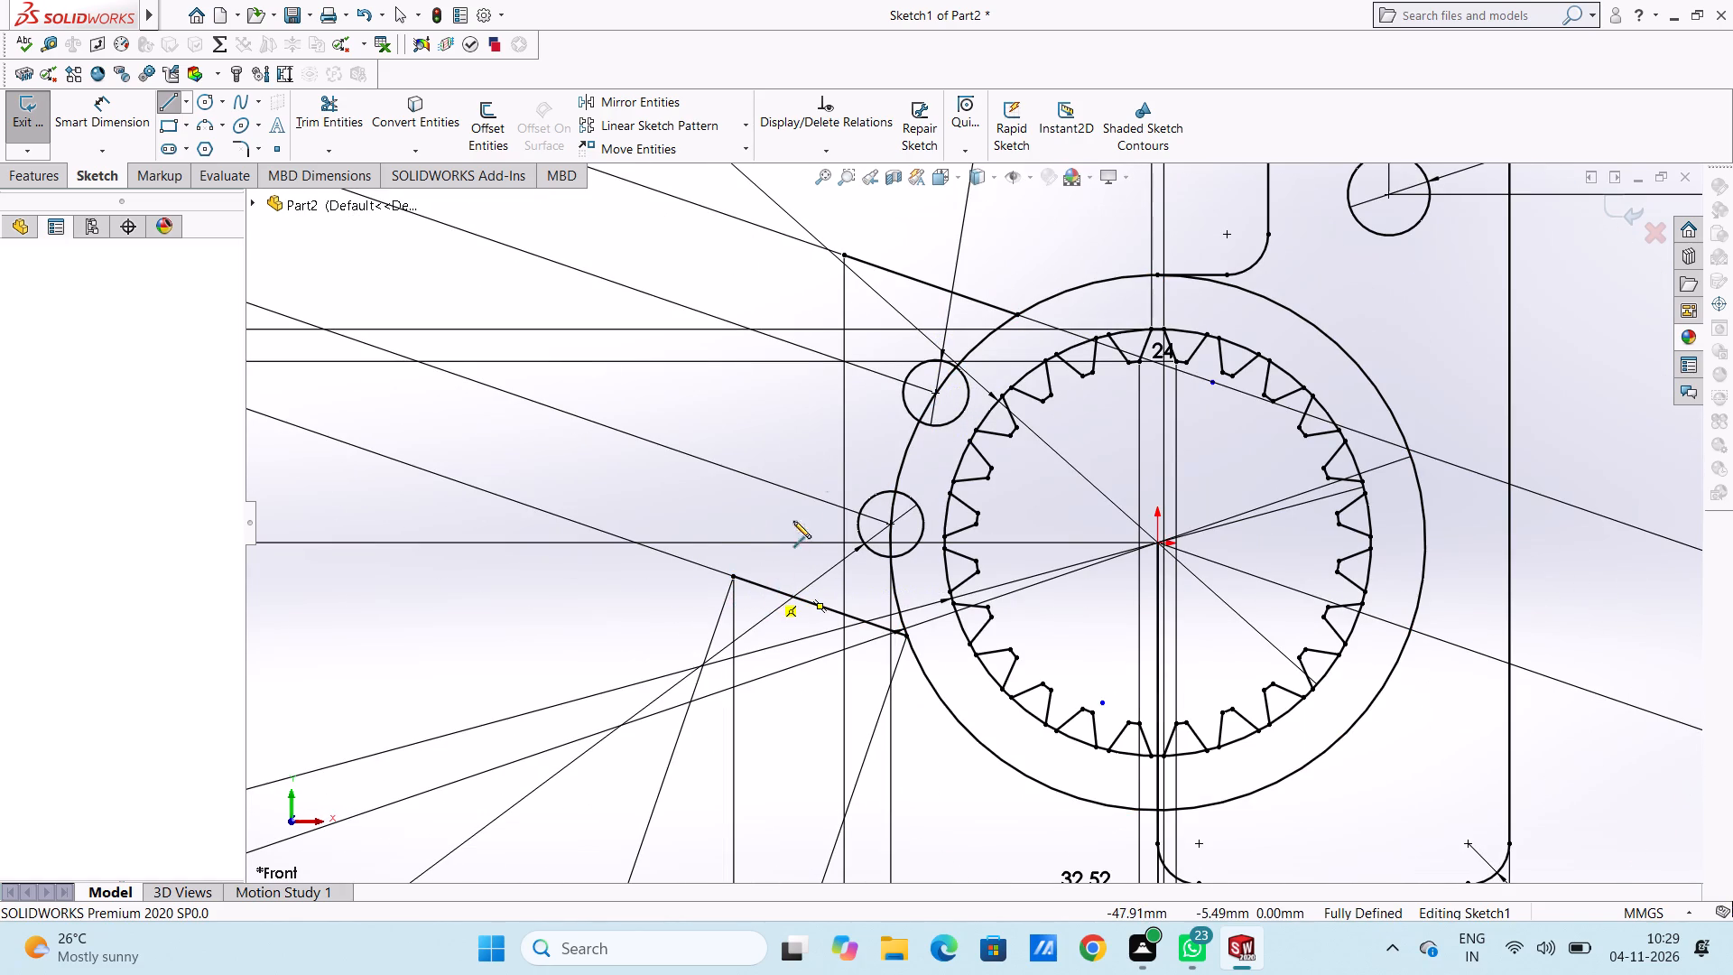
click(879, 267)
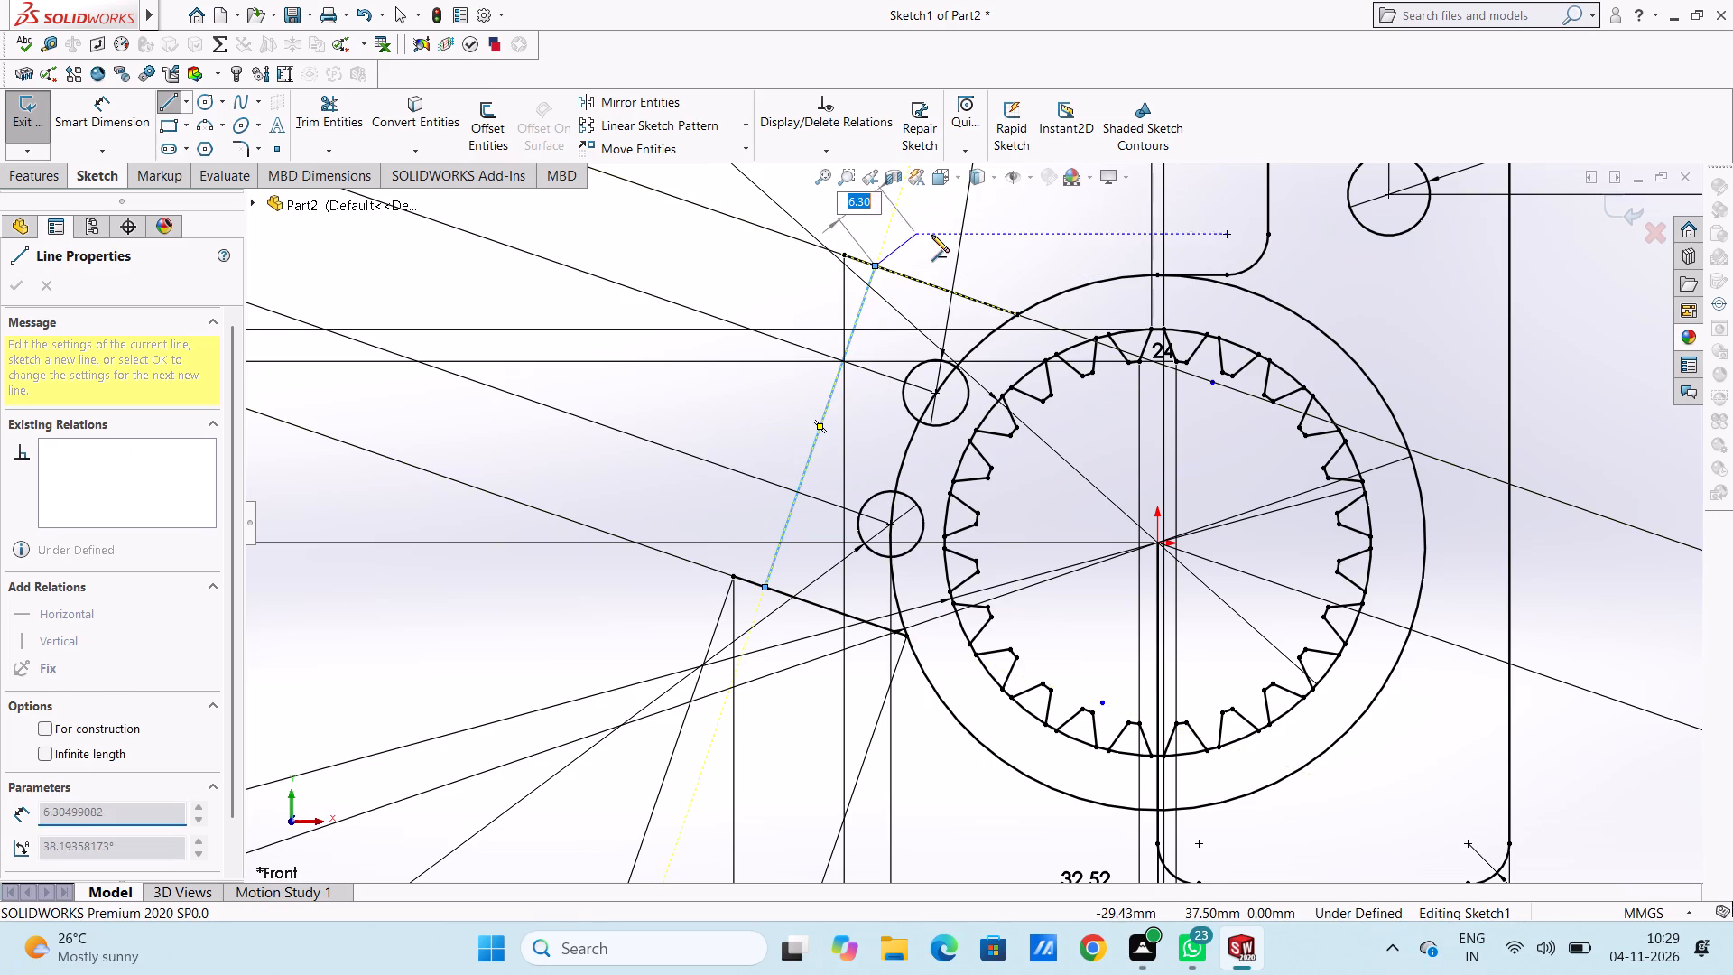
right_click(931, 235)
click(961, 246)
click(933, 236)
scroll(931, 236, up, 5)
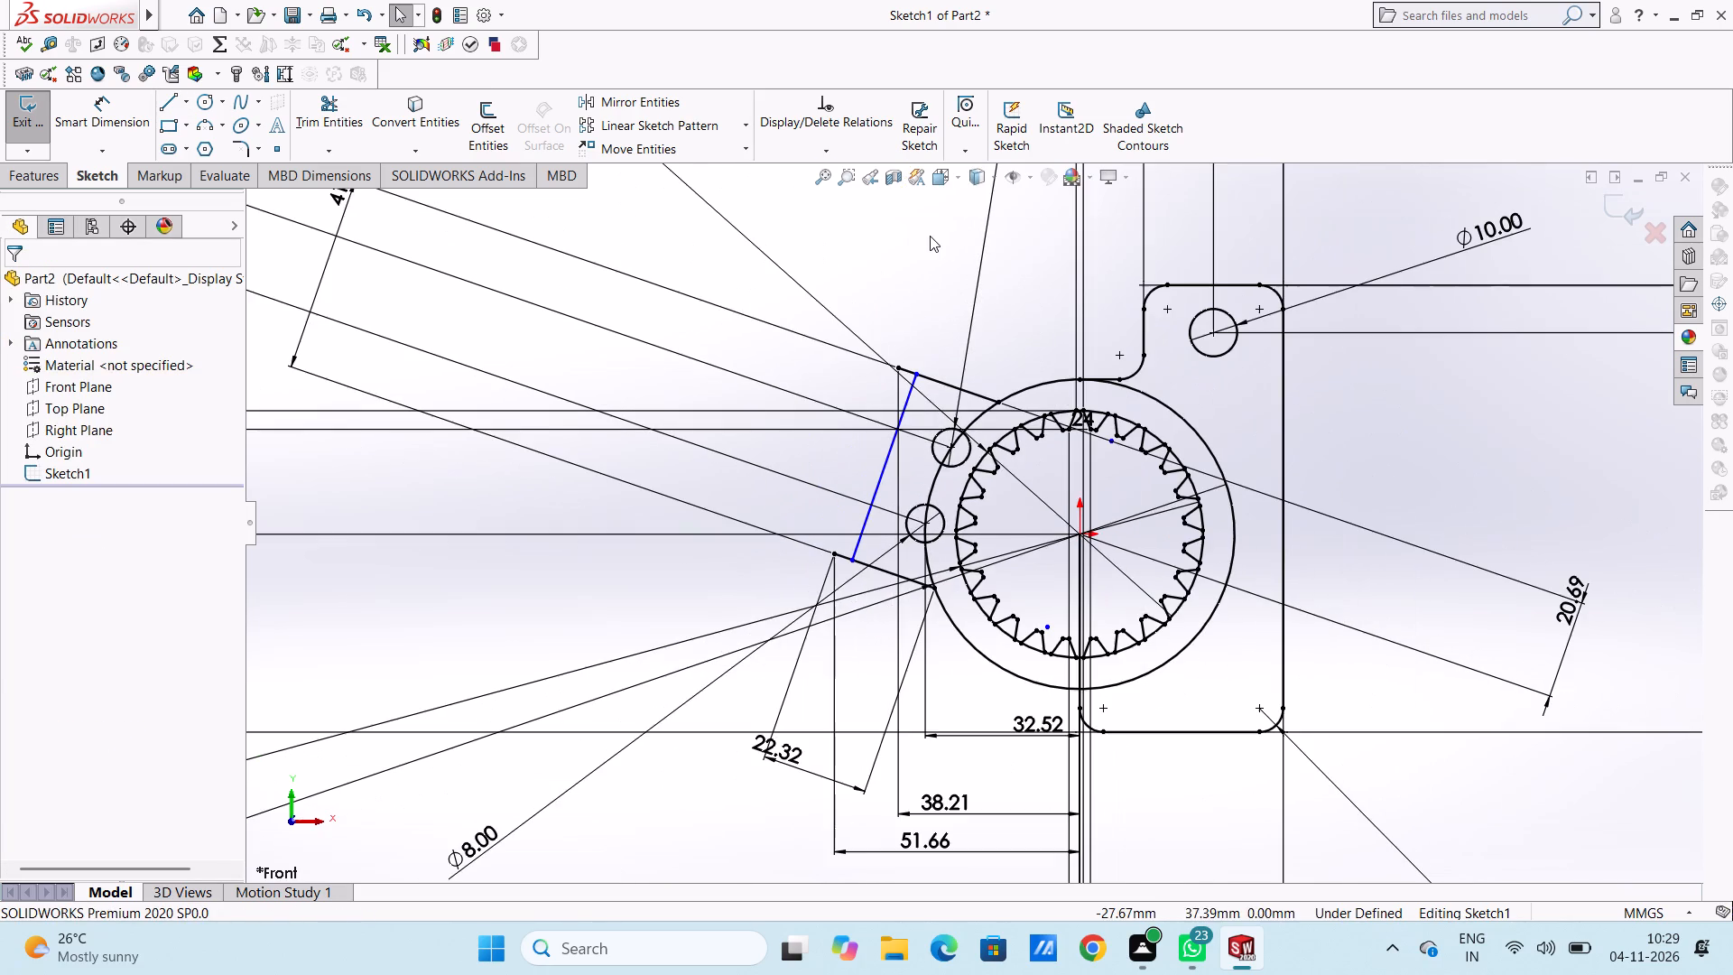
scroll(1050, 583, down, 3)
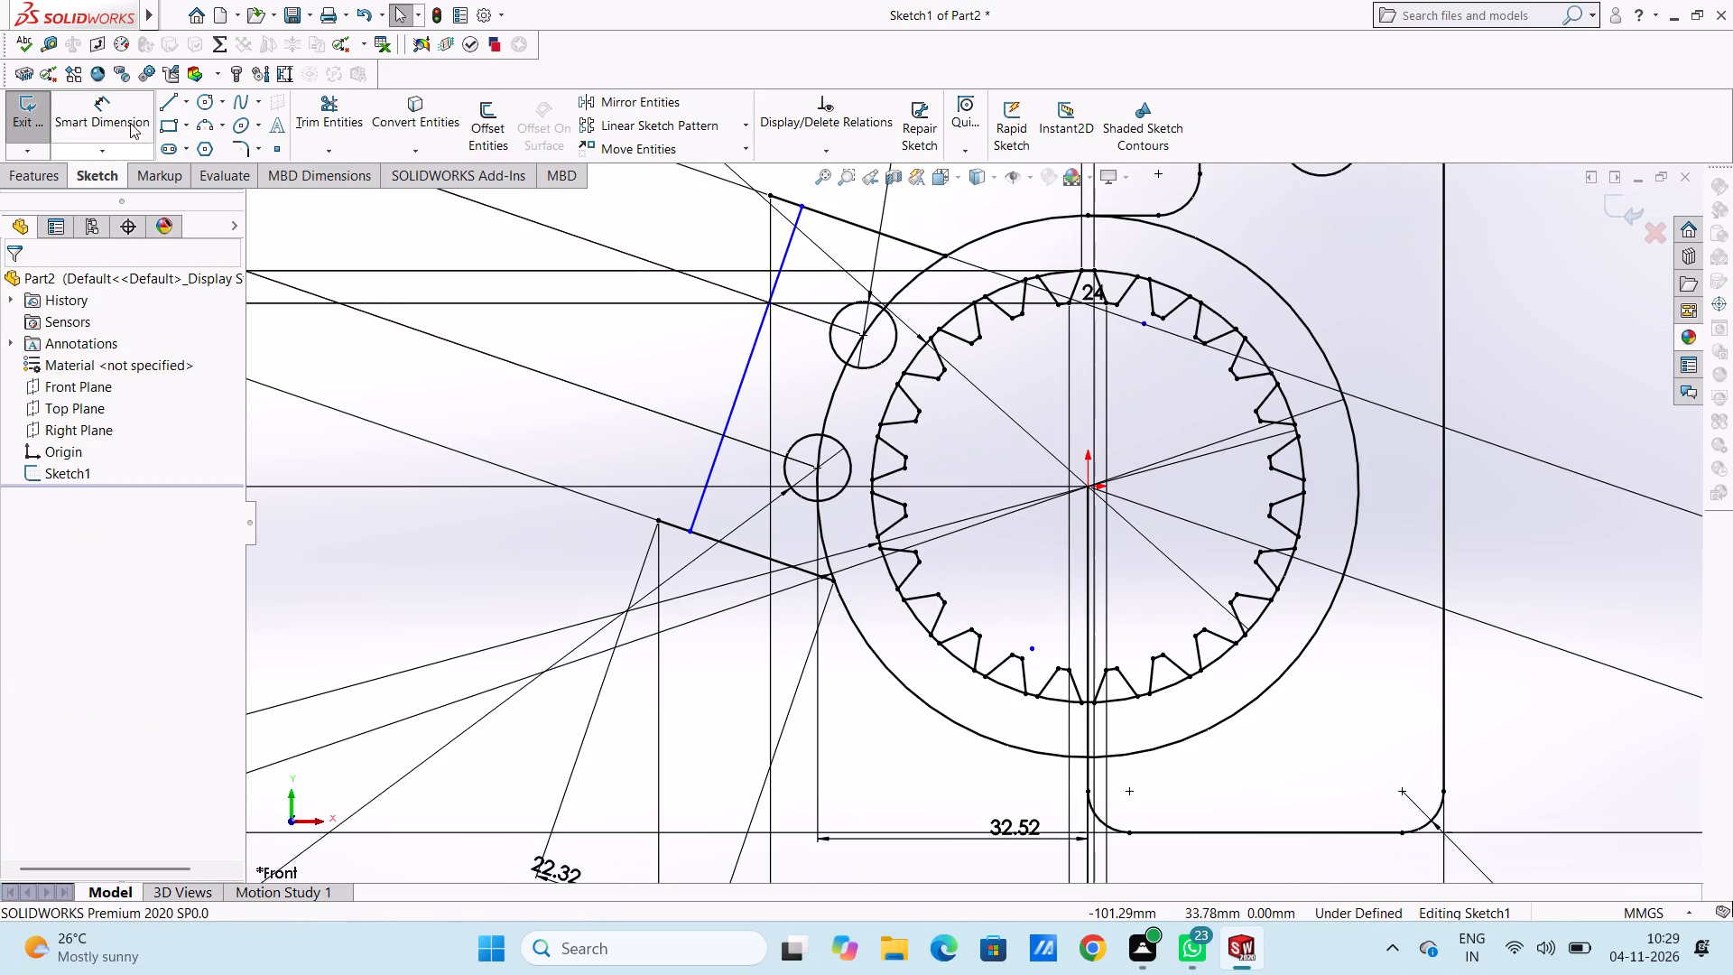
Dimension the distance from the arm's perpendicular joining line to the lower 8 mm circle's centre as 10 mm.
click(121, 110)
click(759, 346)
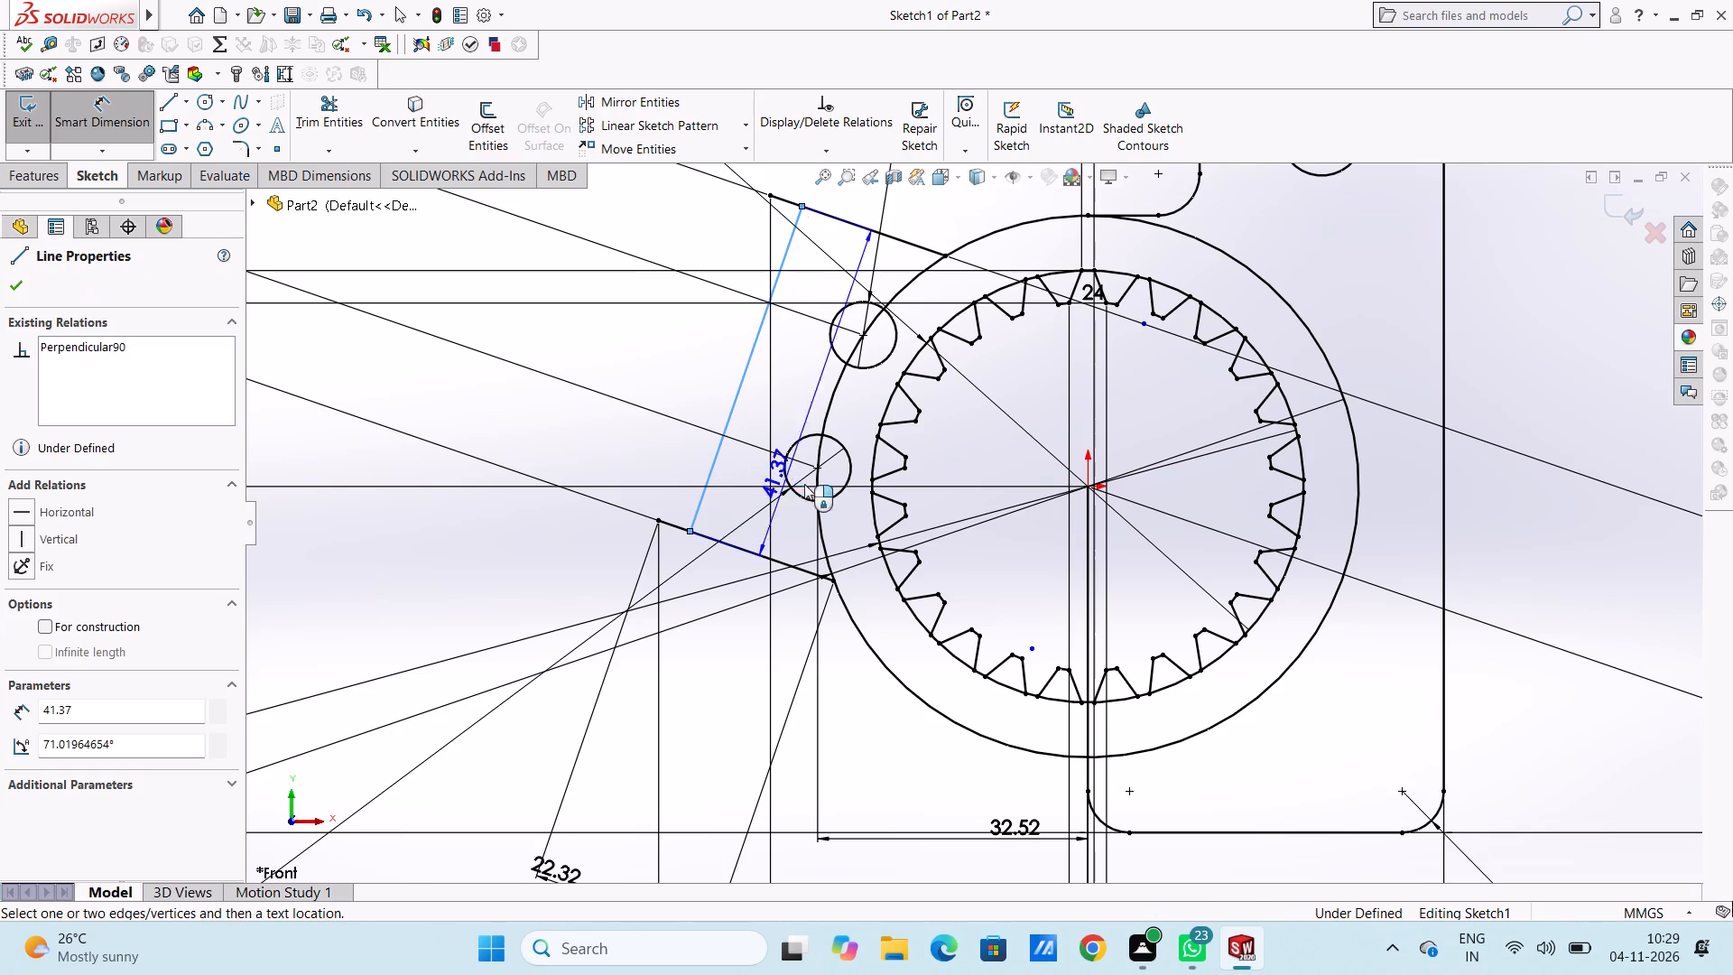
click(813, 468)
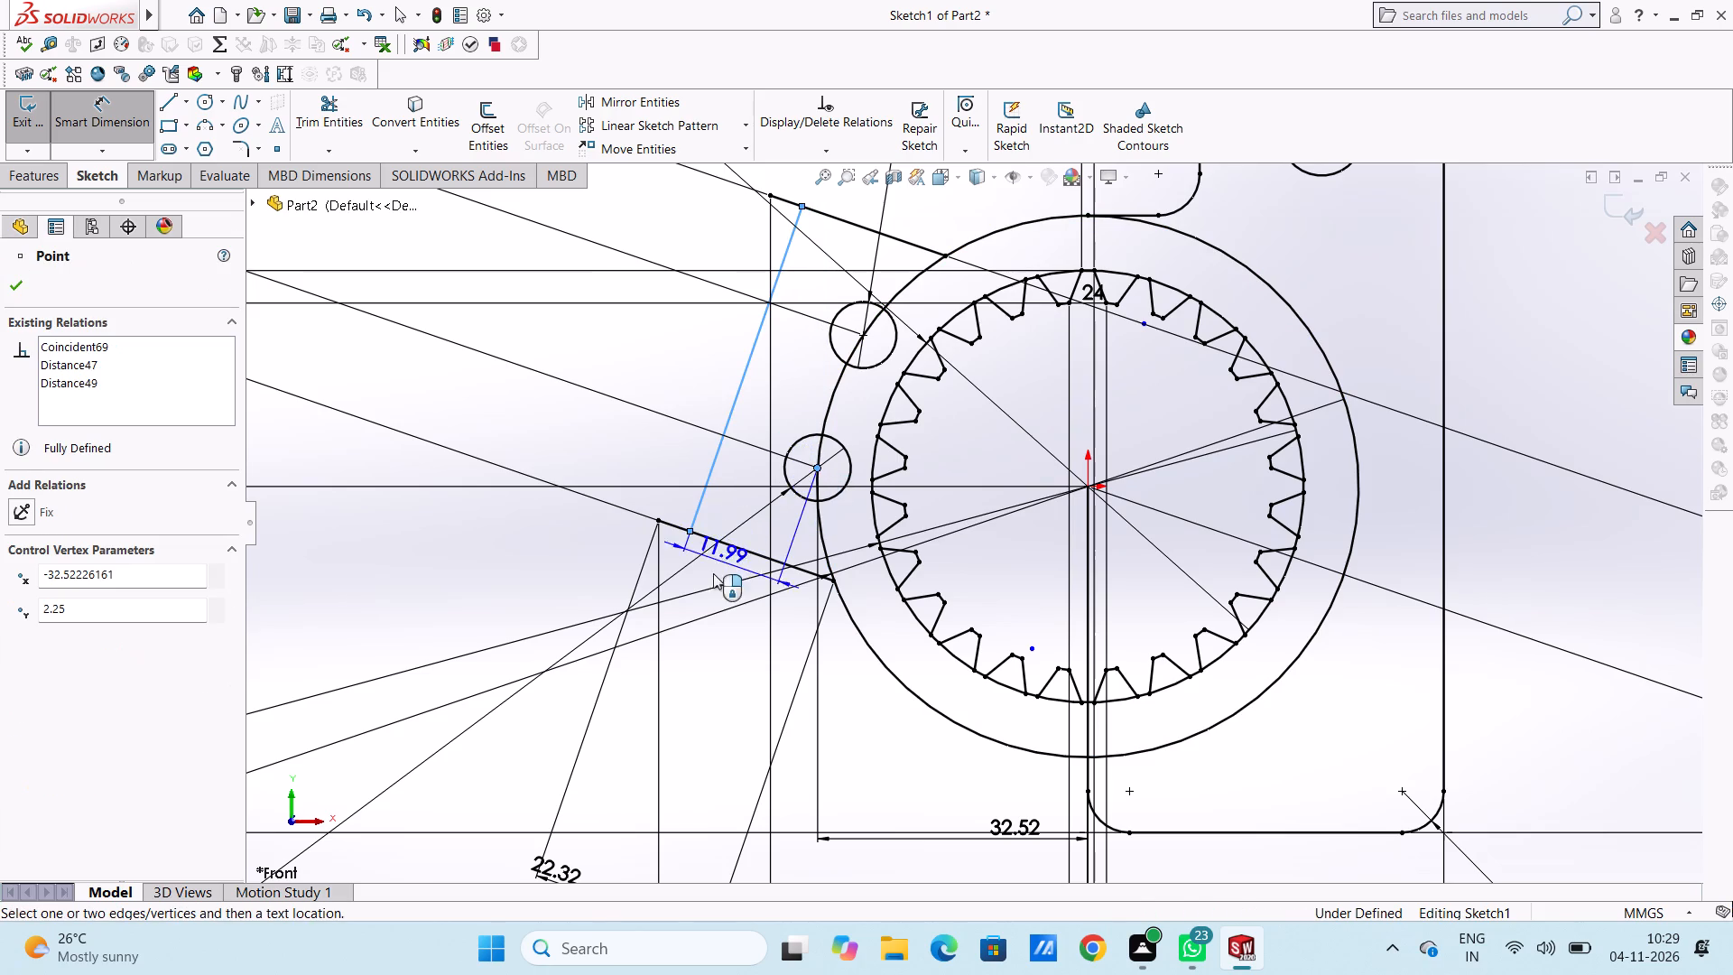
scroll(700, 593, up, 5)
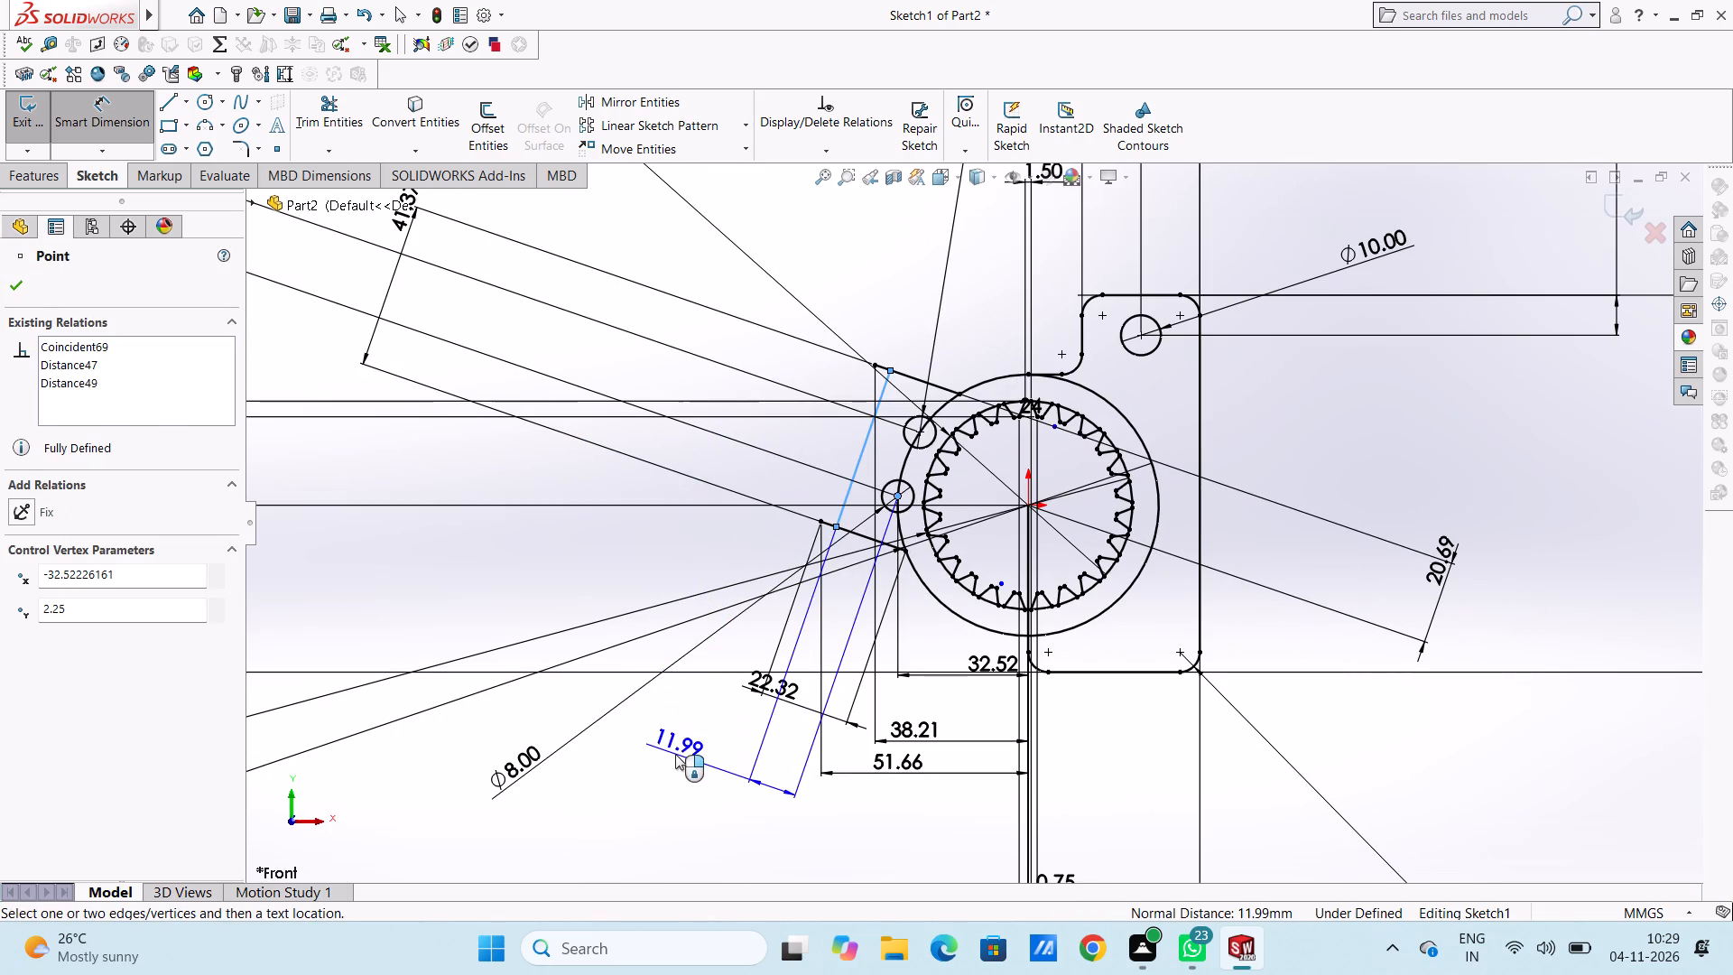
click(675, 754)
text(10)
key(Return)
click(581, 545)
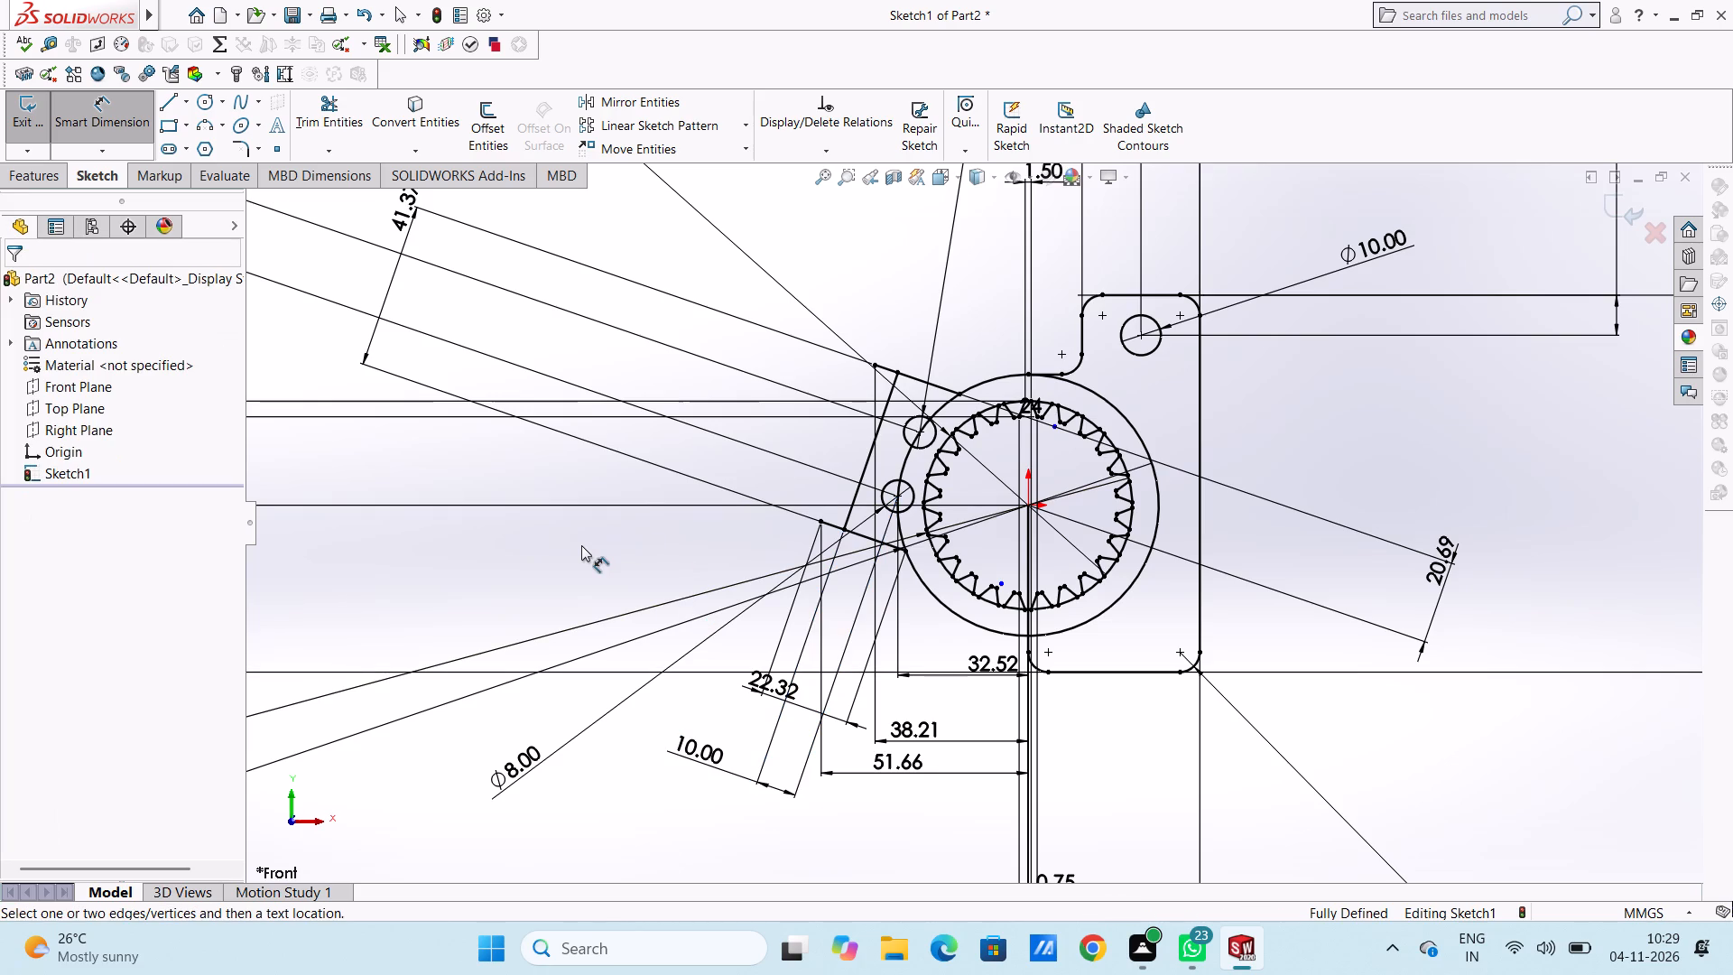
Trim the overhanging outer ends of the upper and lower arm lines back to the joining line.
scroll(925, 436, down, 4)
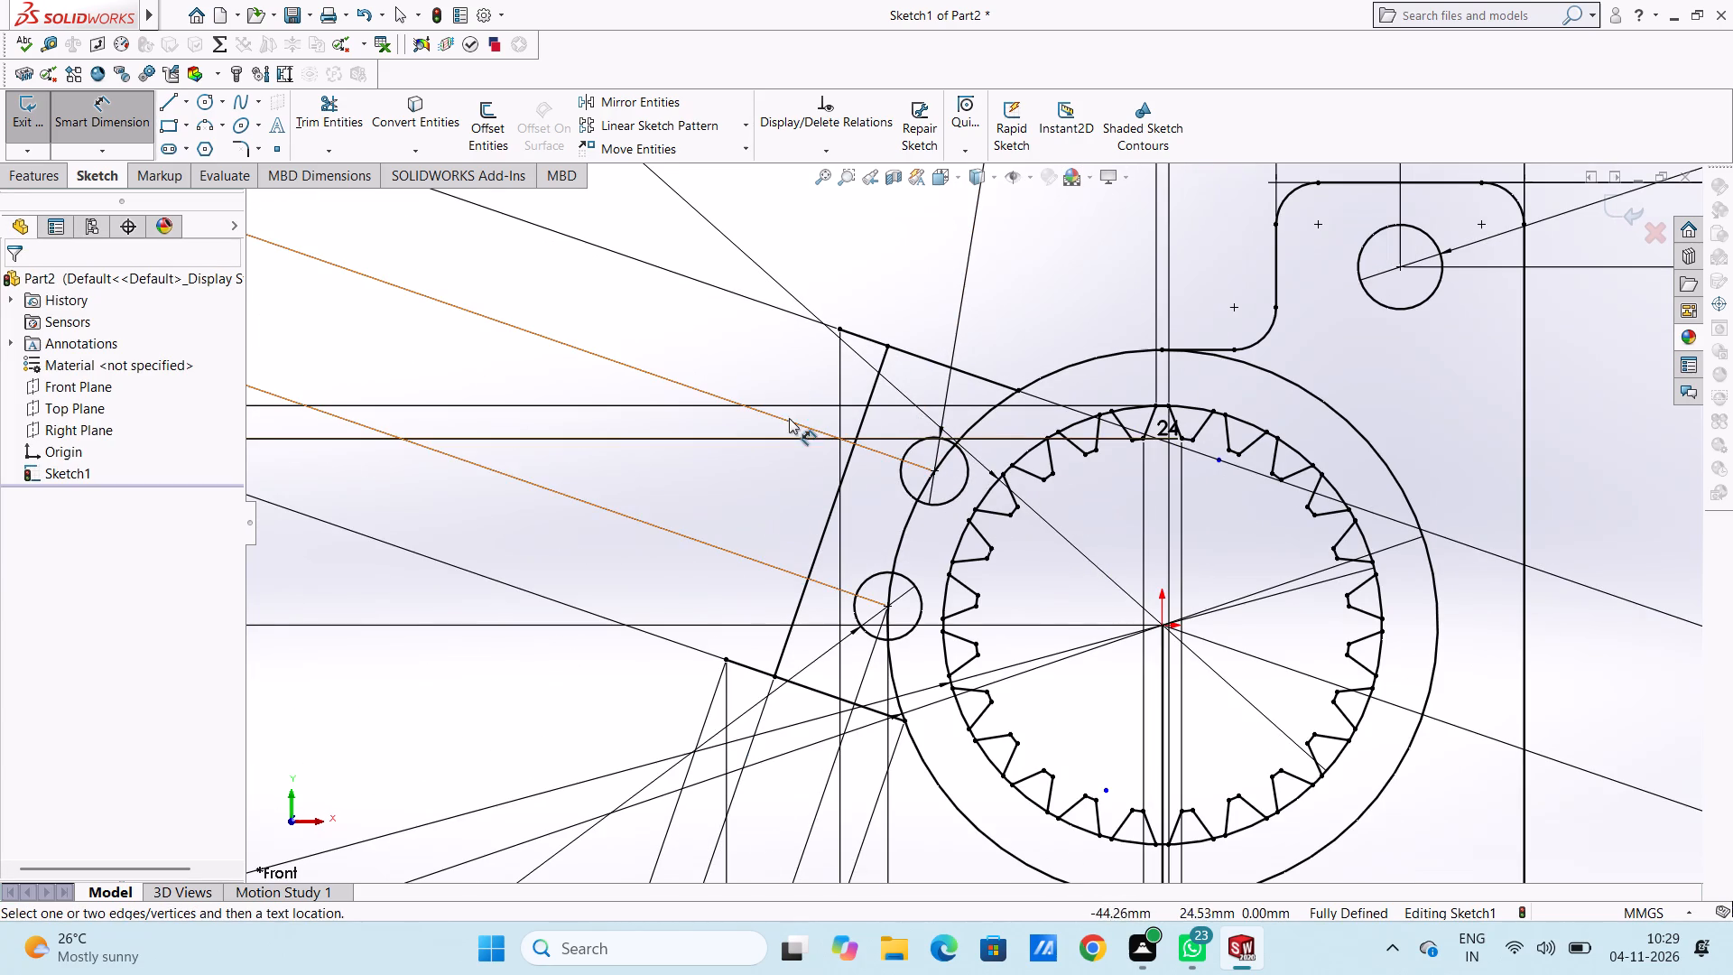
click(324, 112)
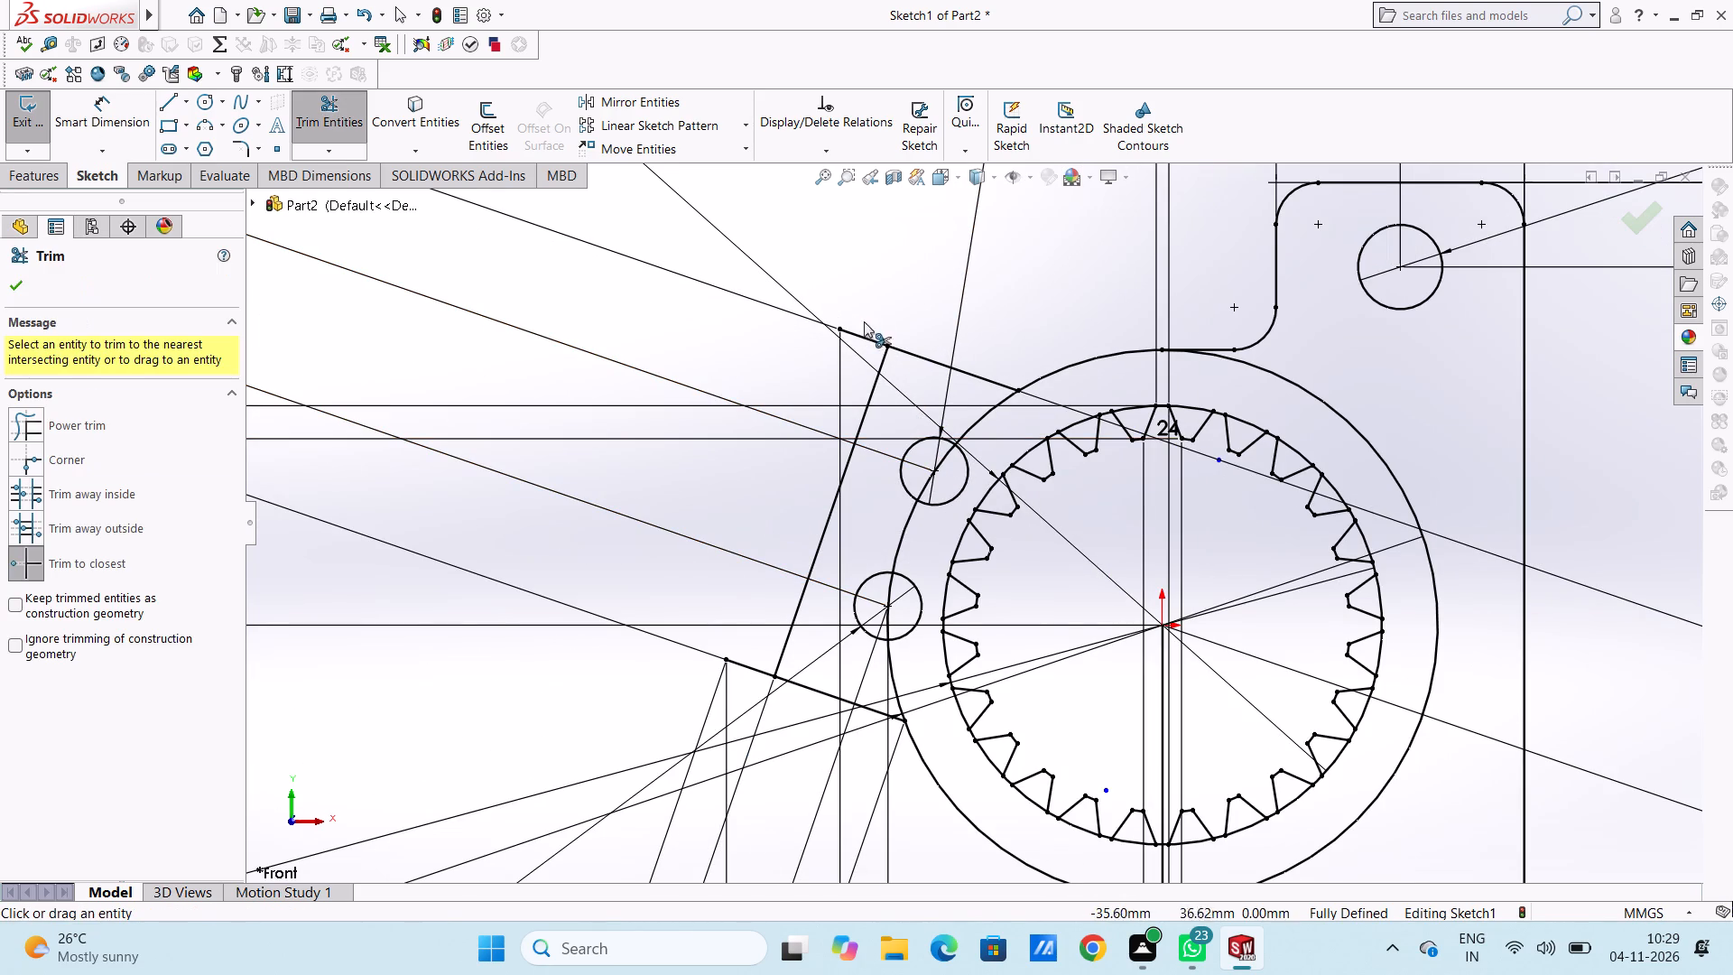
click(866, 336)
double_click(744, 672)
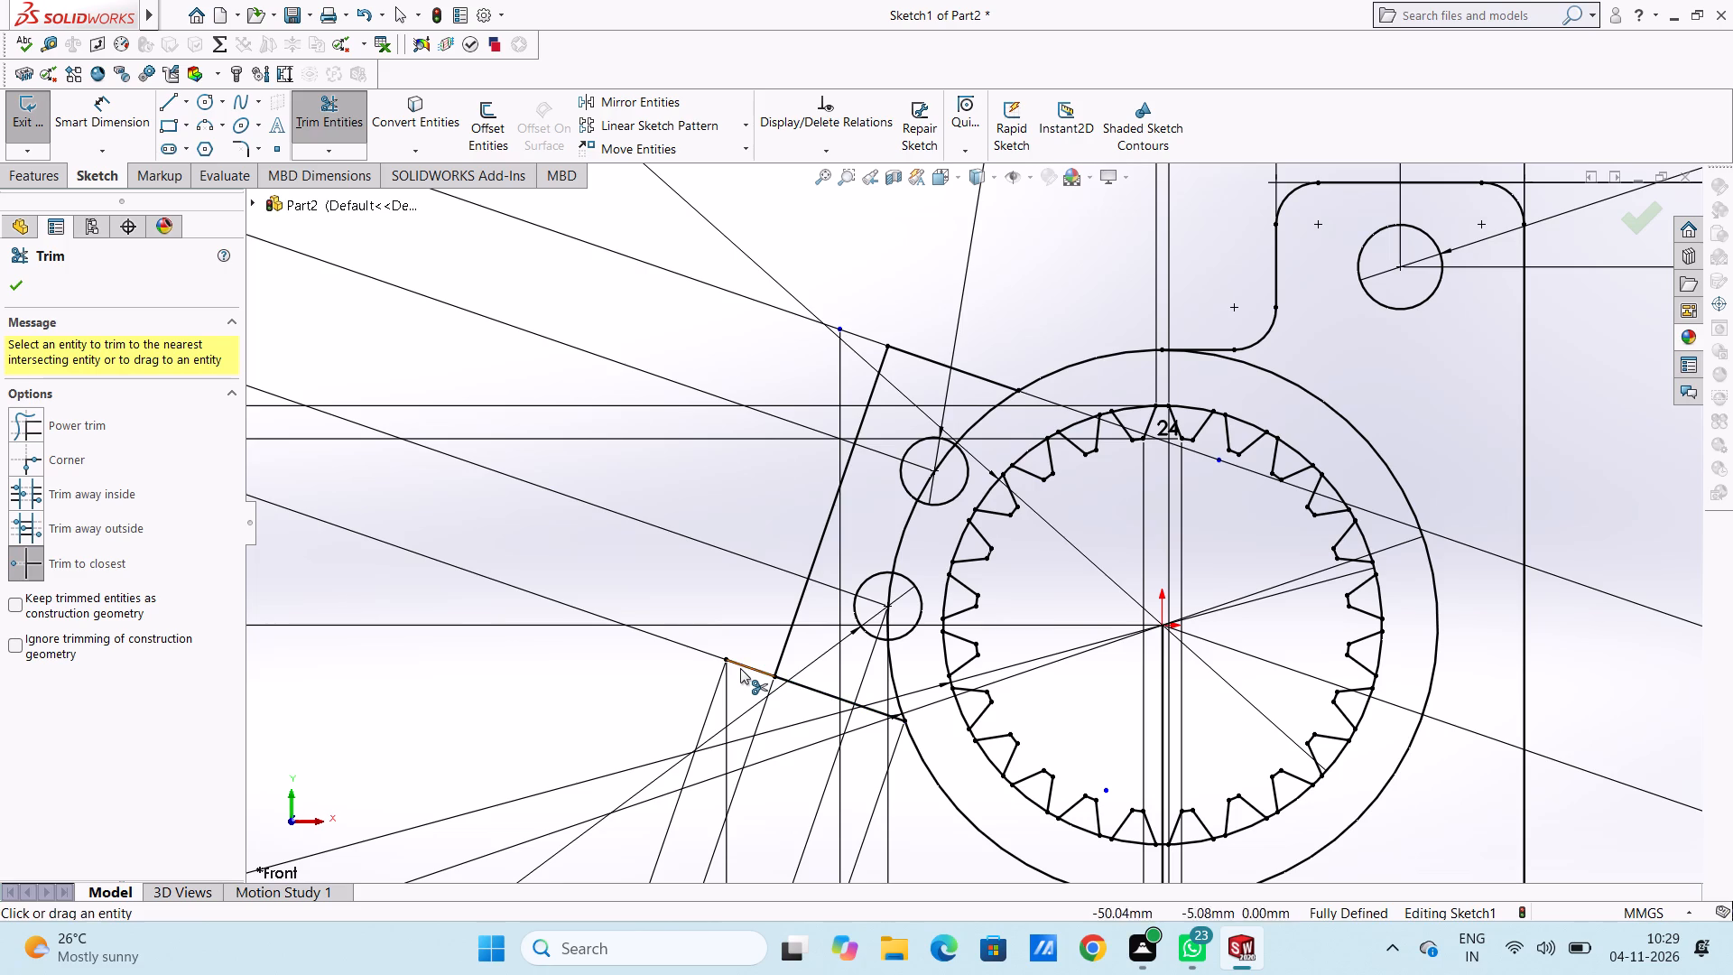
click(740, 668)
click(838, 327)
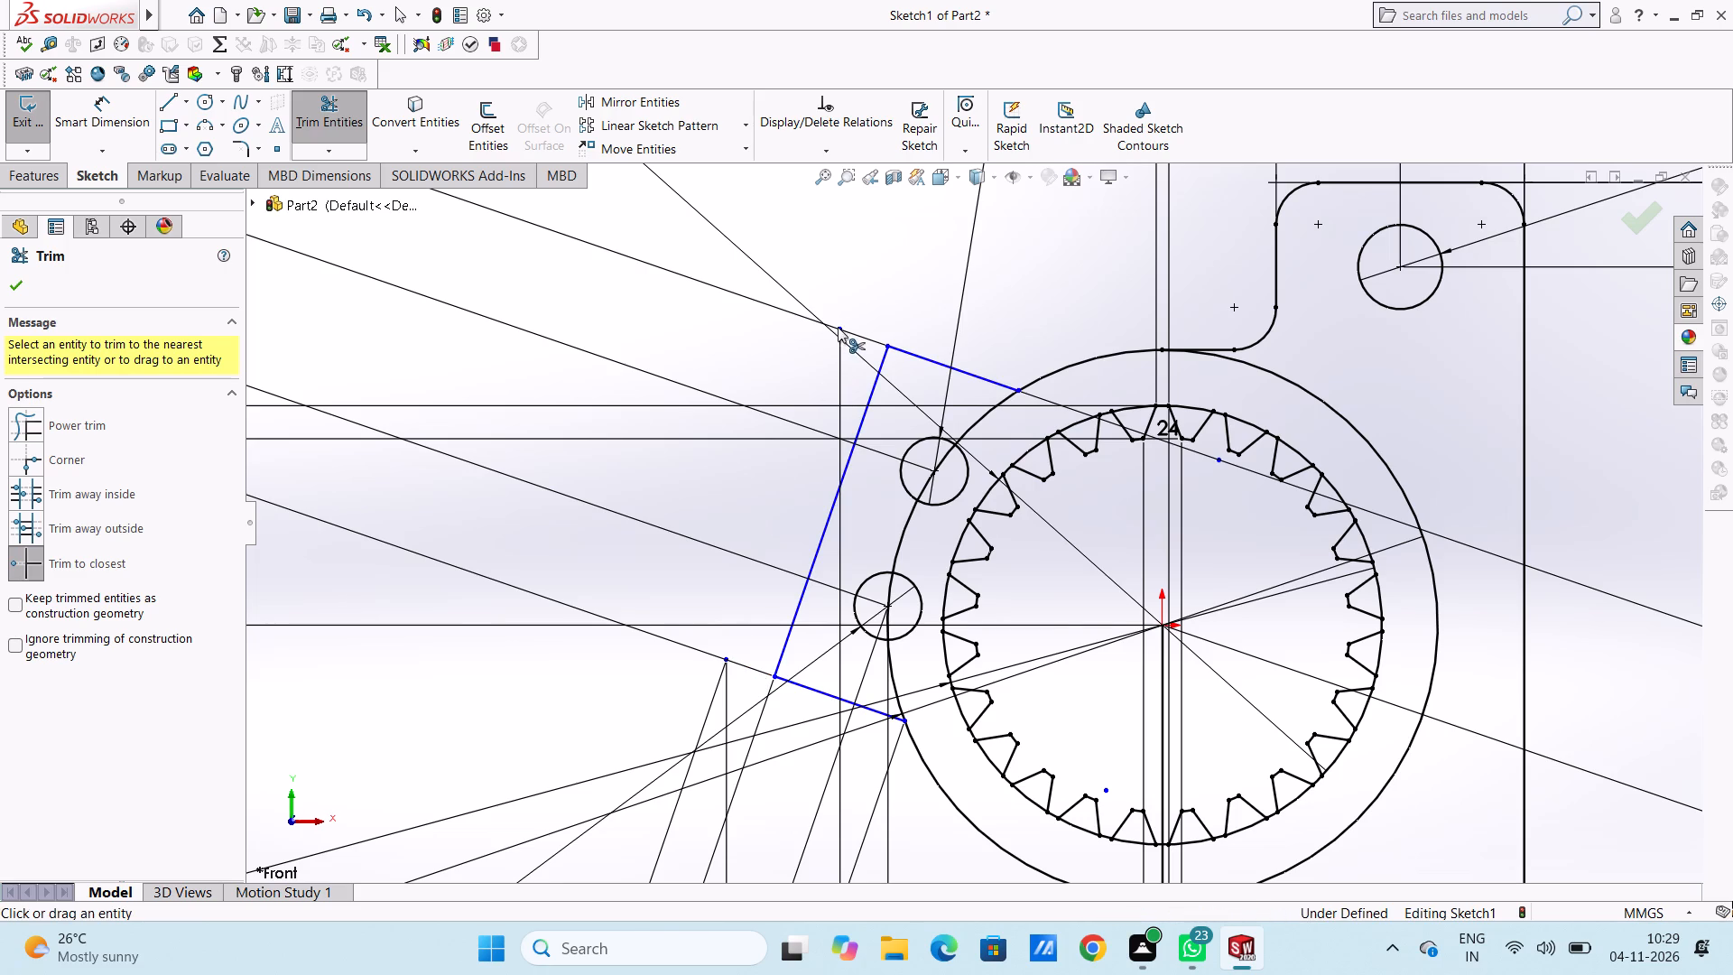
Trim away the outer ring circle's arc between the two arm lines, including the portions inside both 8 mm circles.
scroll(993, 431, down, 4)
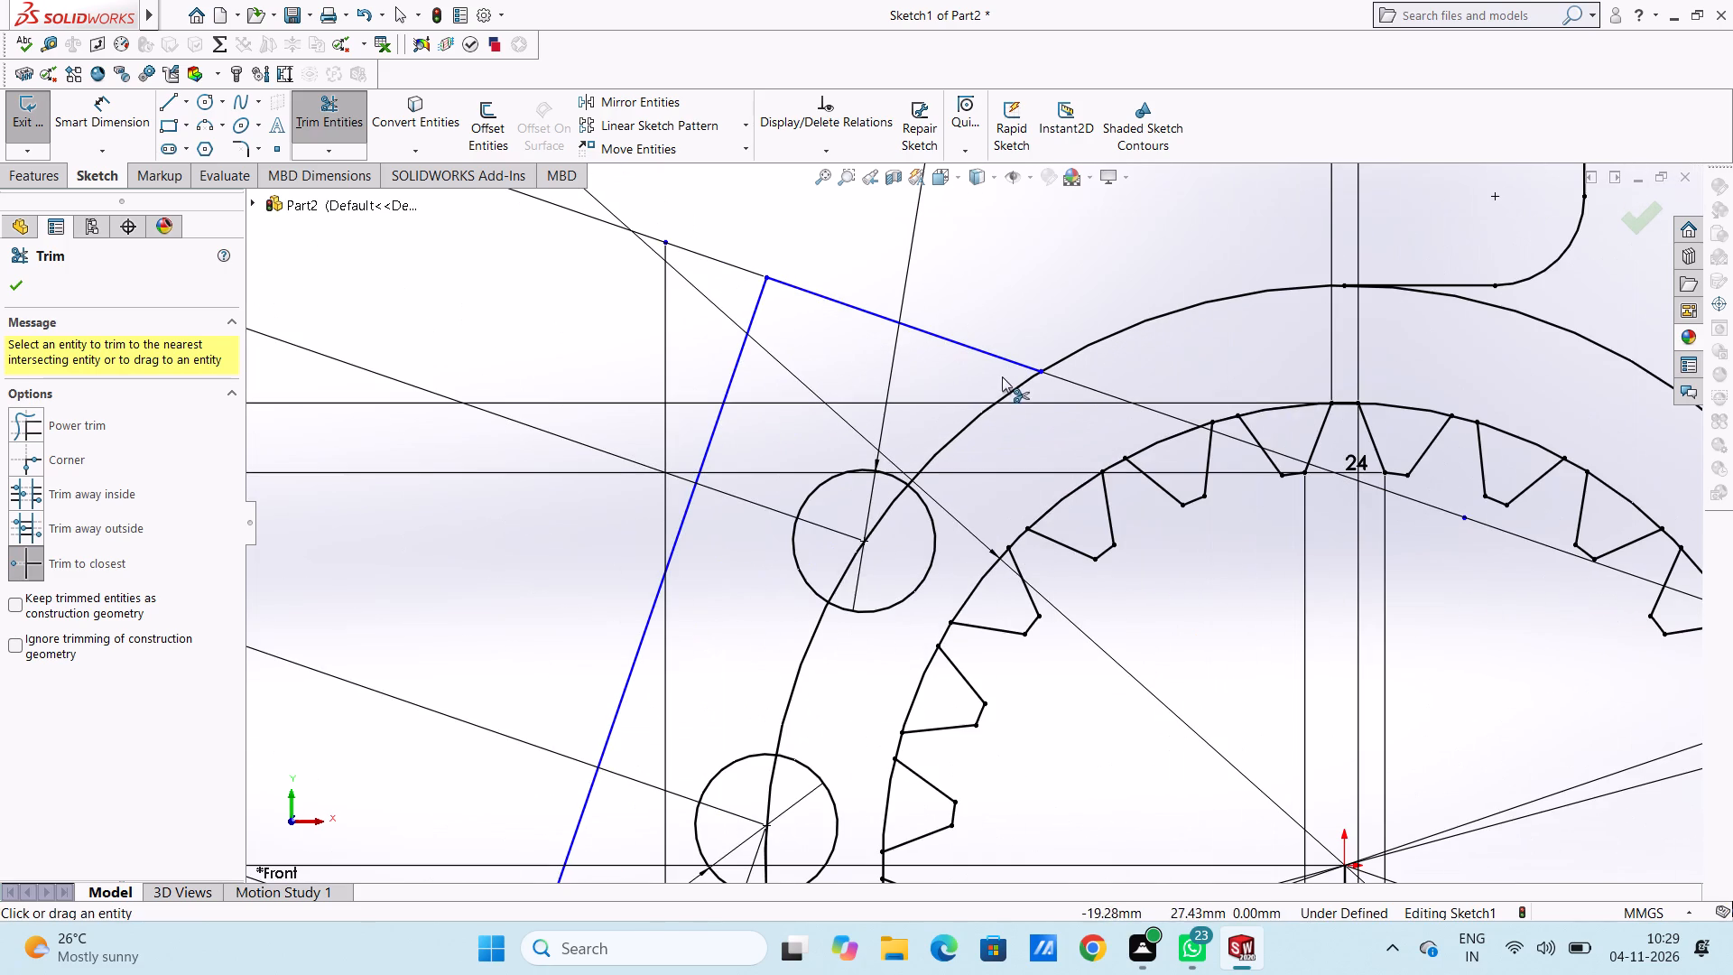
click(993, 405)
click(886, 514)
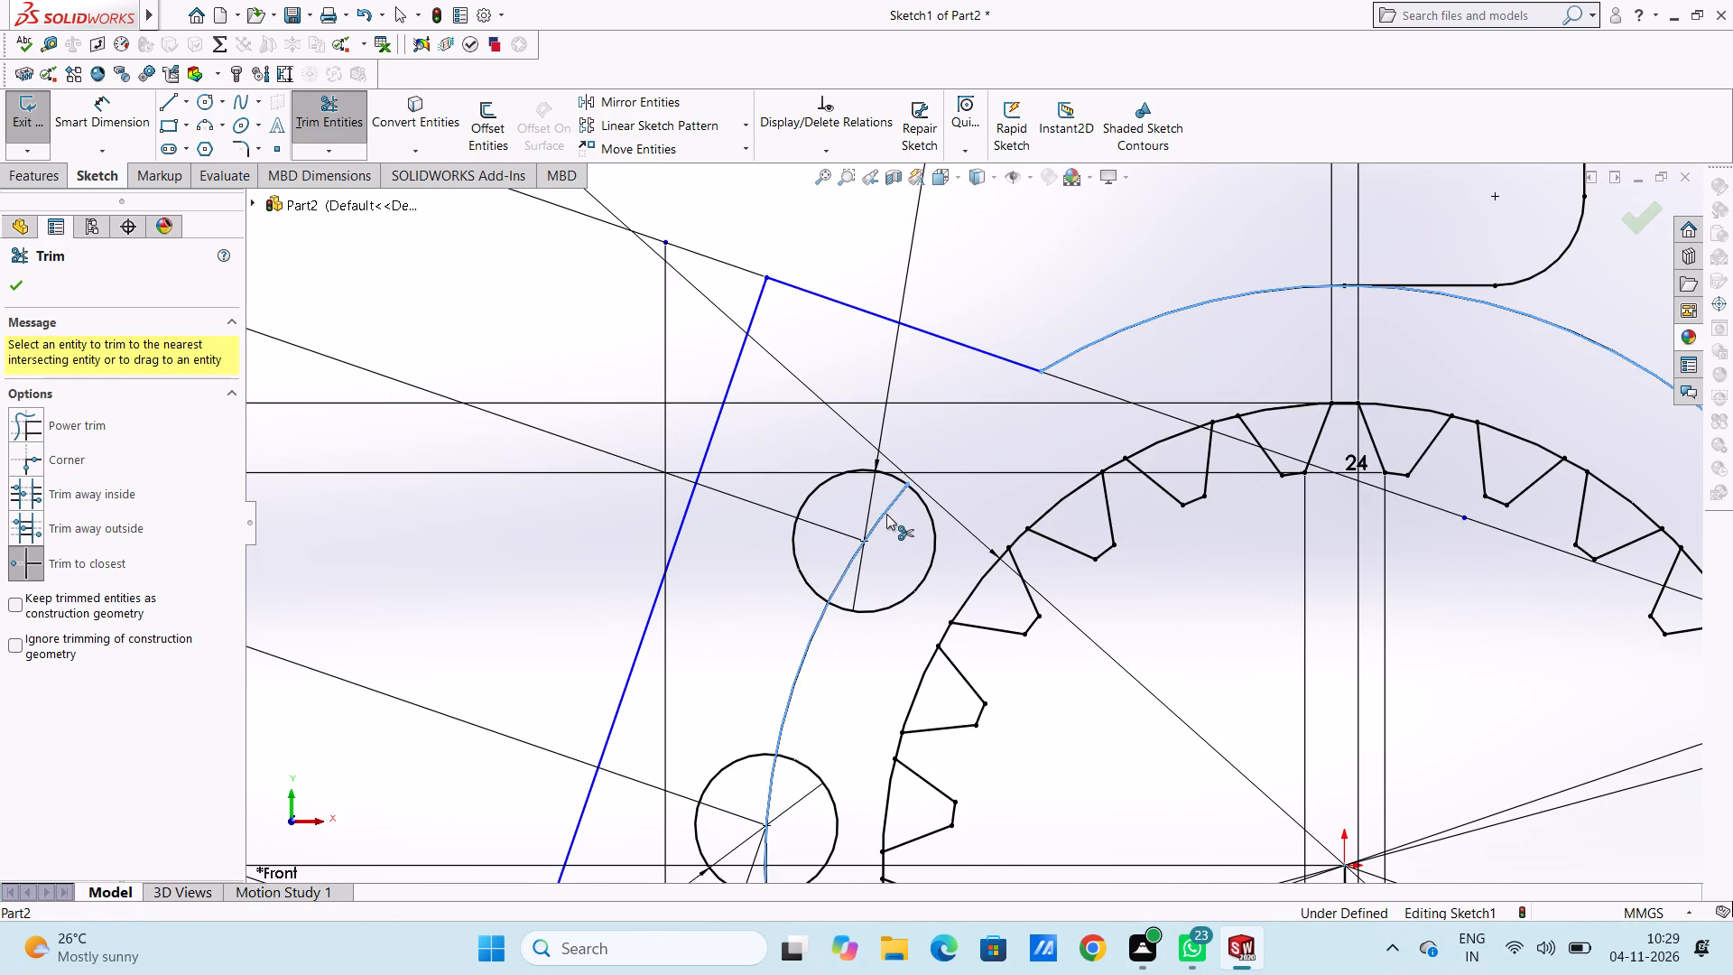
click(821, 625)
scroll(1104, 552, up, 4)
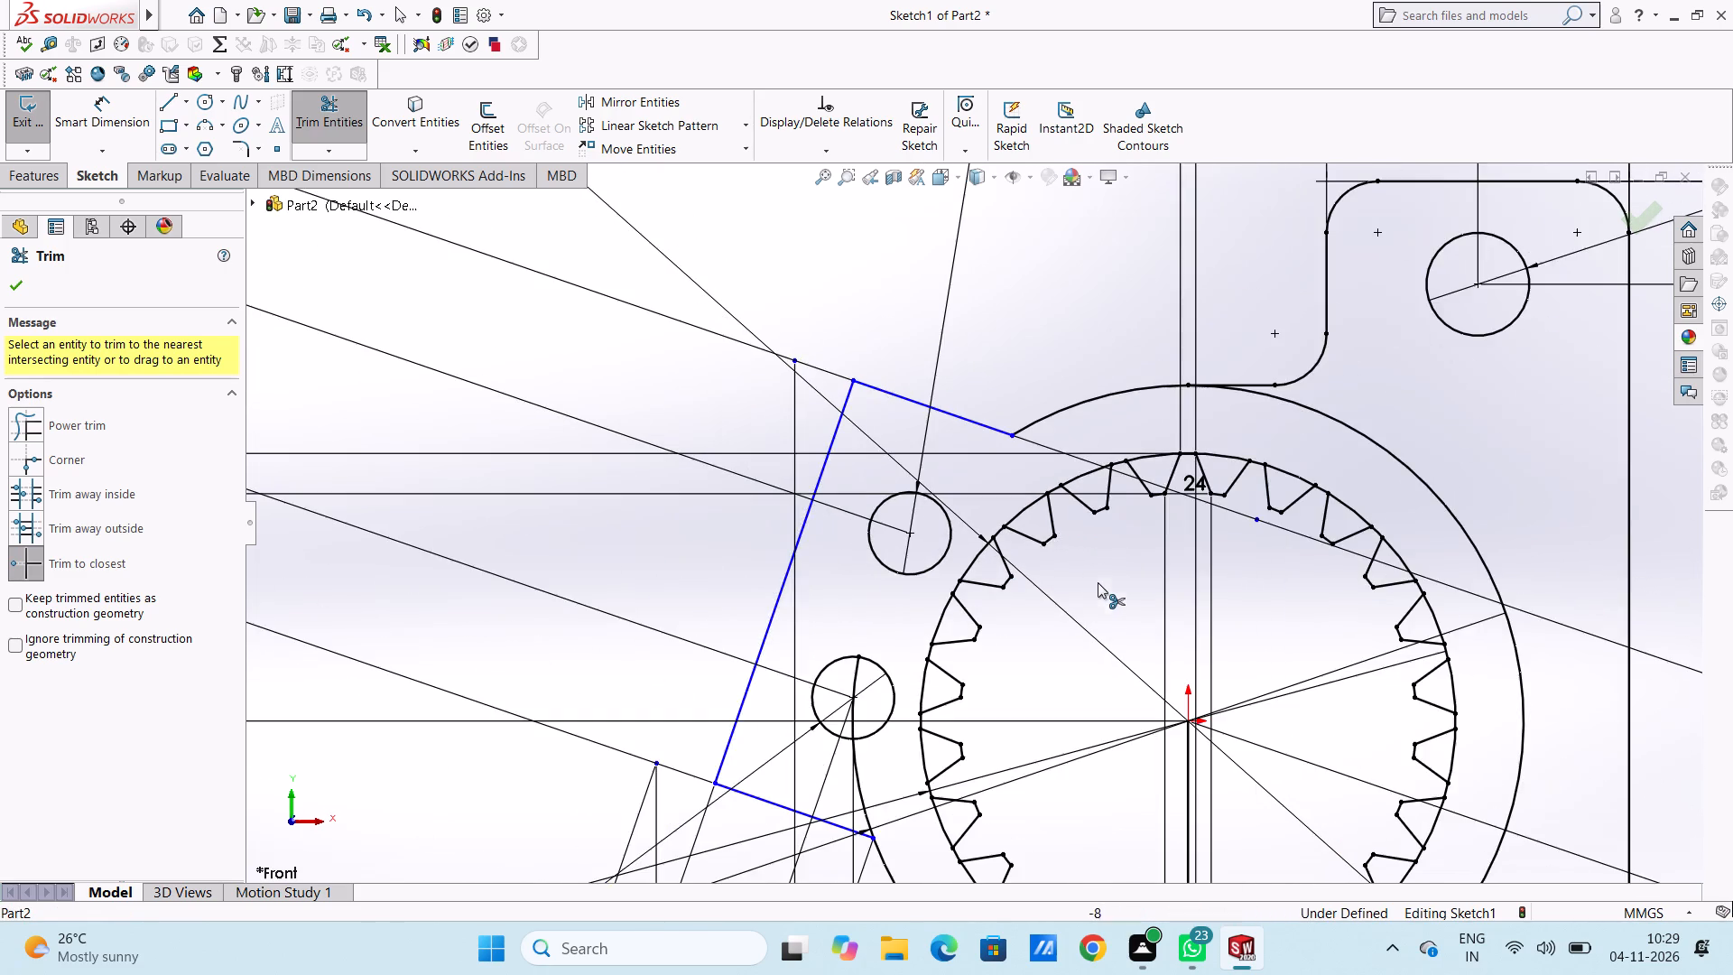
scroll(1092, 600, up, 2)
scroll(1017, 671, down, 5)
scroll(817, 707, down, 3)
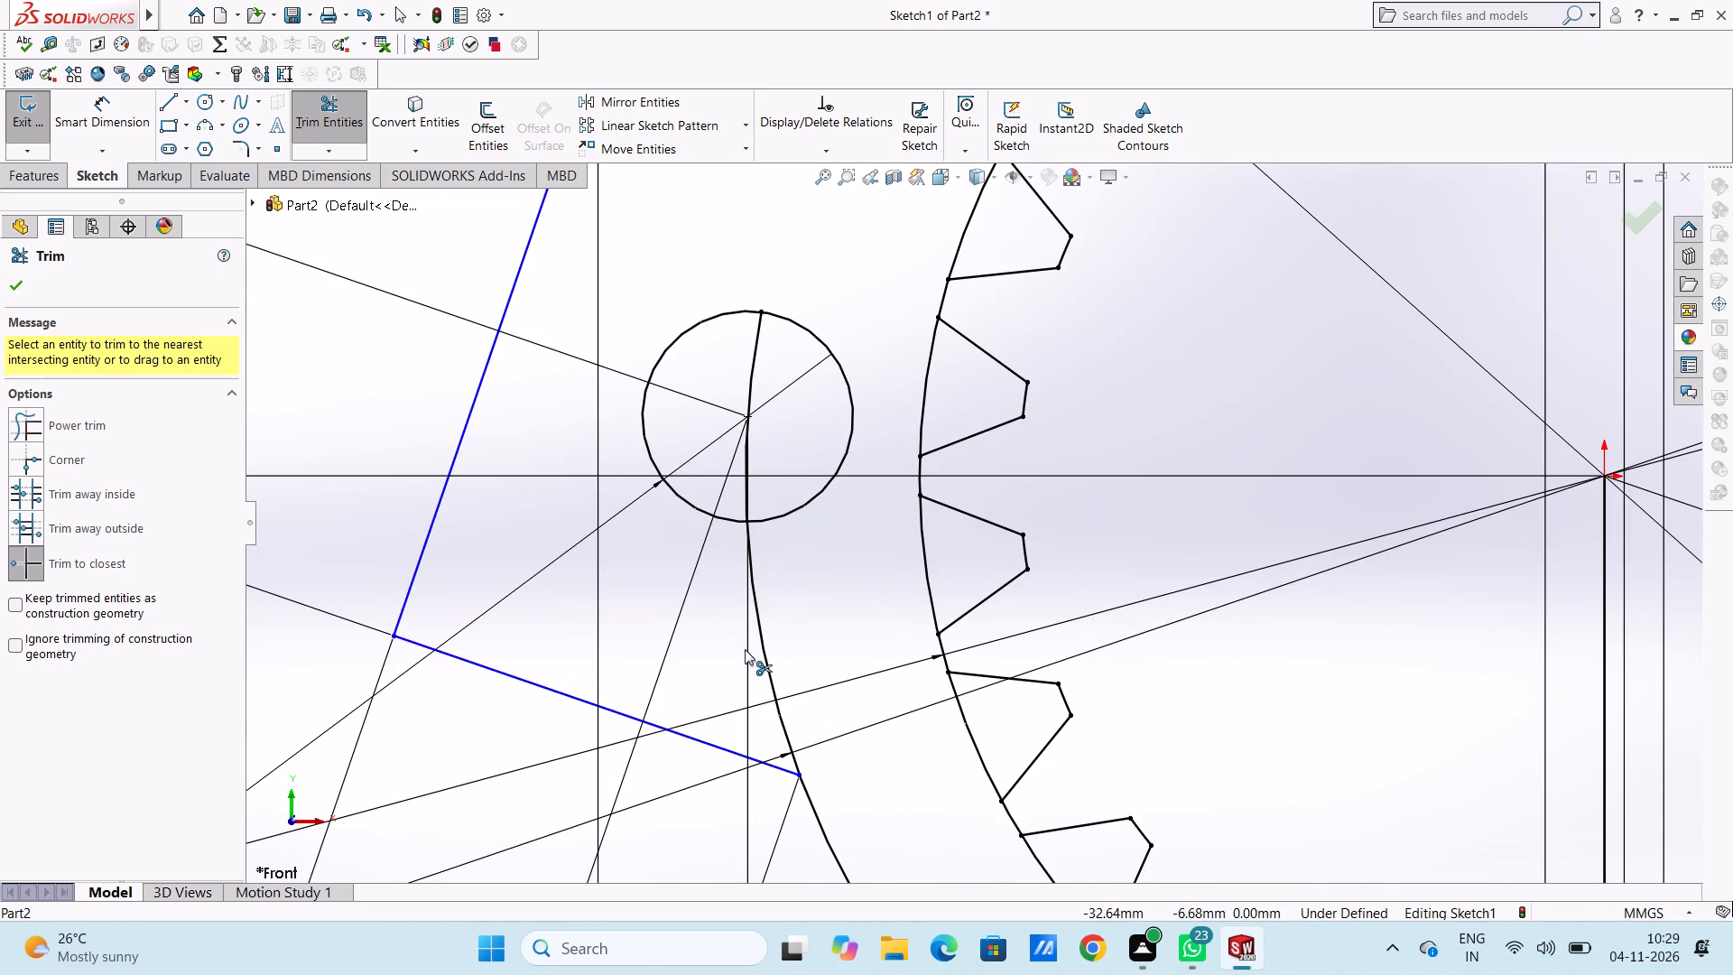
click(764, 644)
click(755, 377)
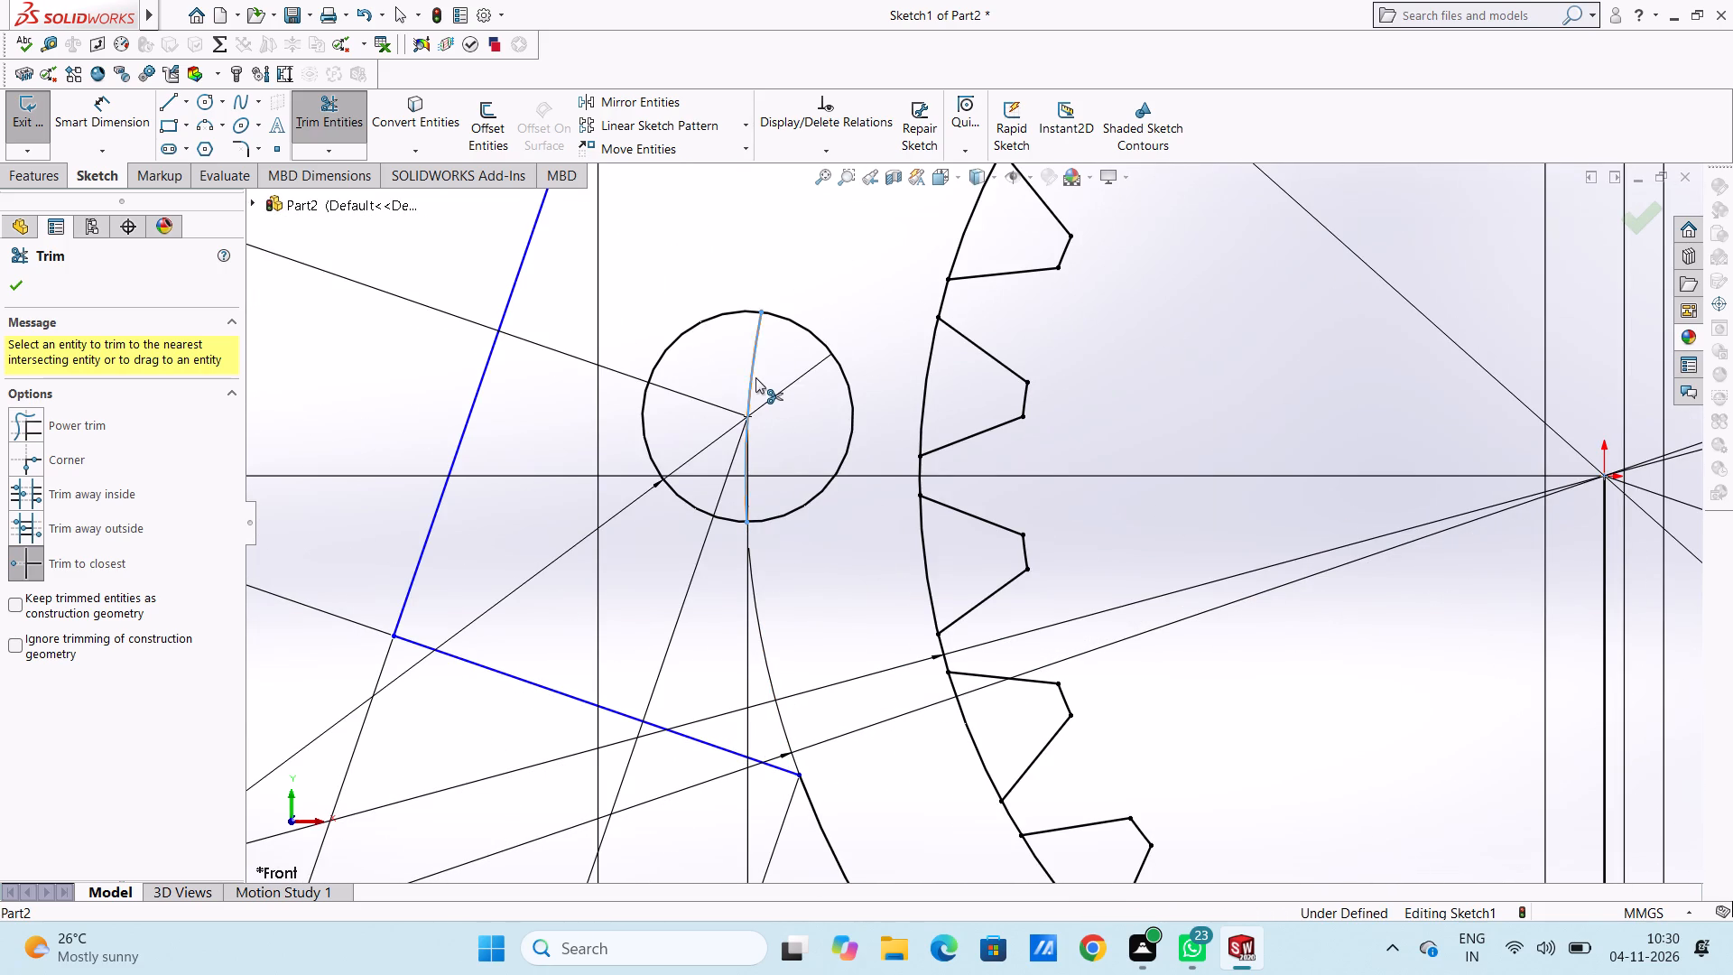
scroll(752, 412, up, 10)
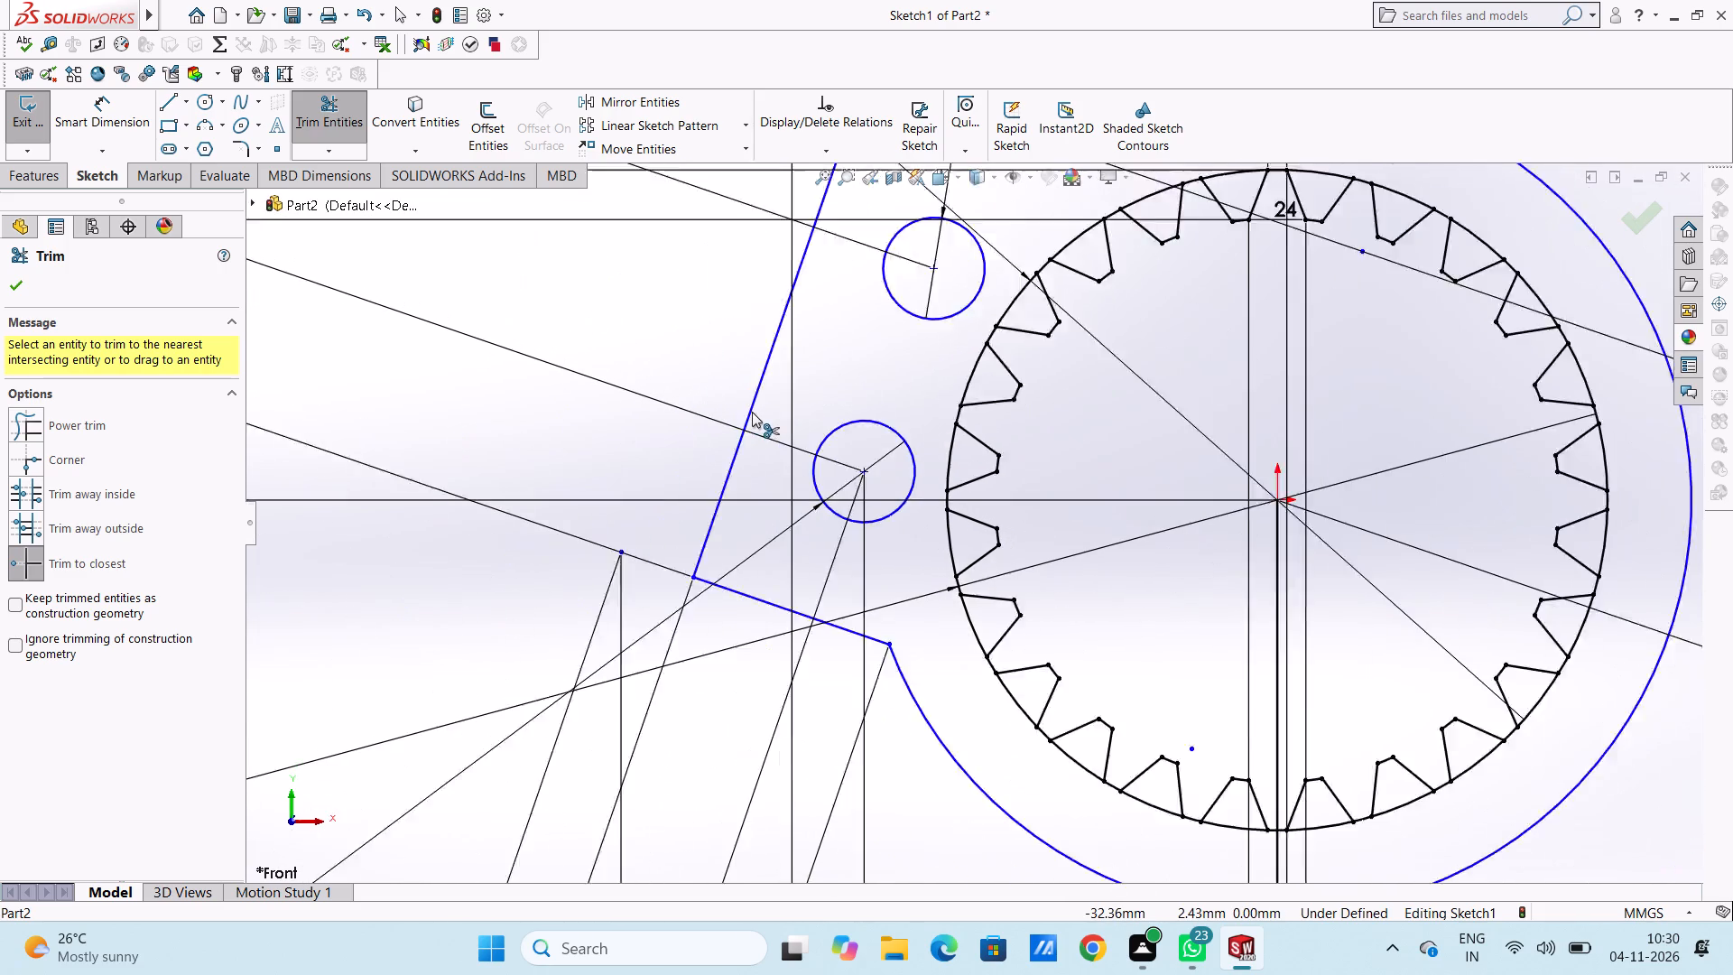
scroll(752, 412, up, 8)
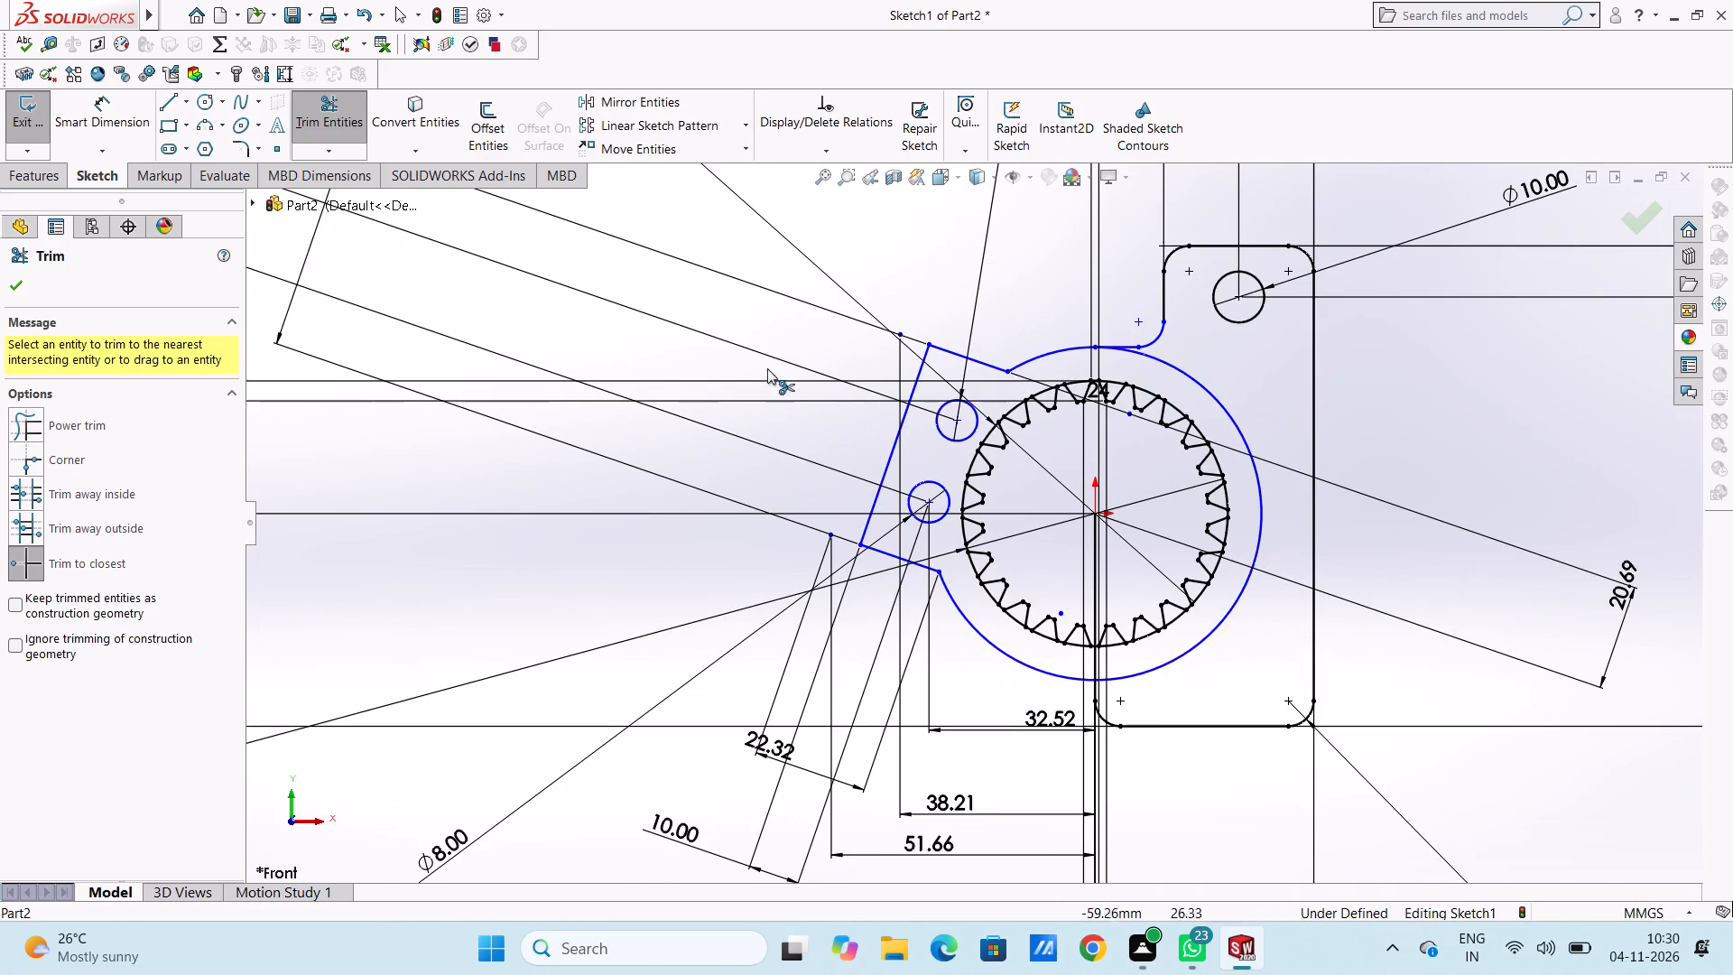
click(23, 287)
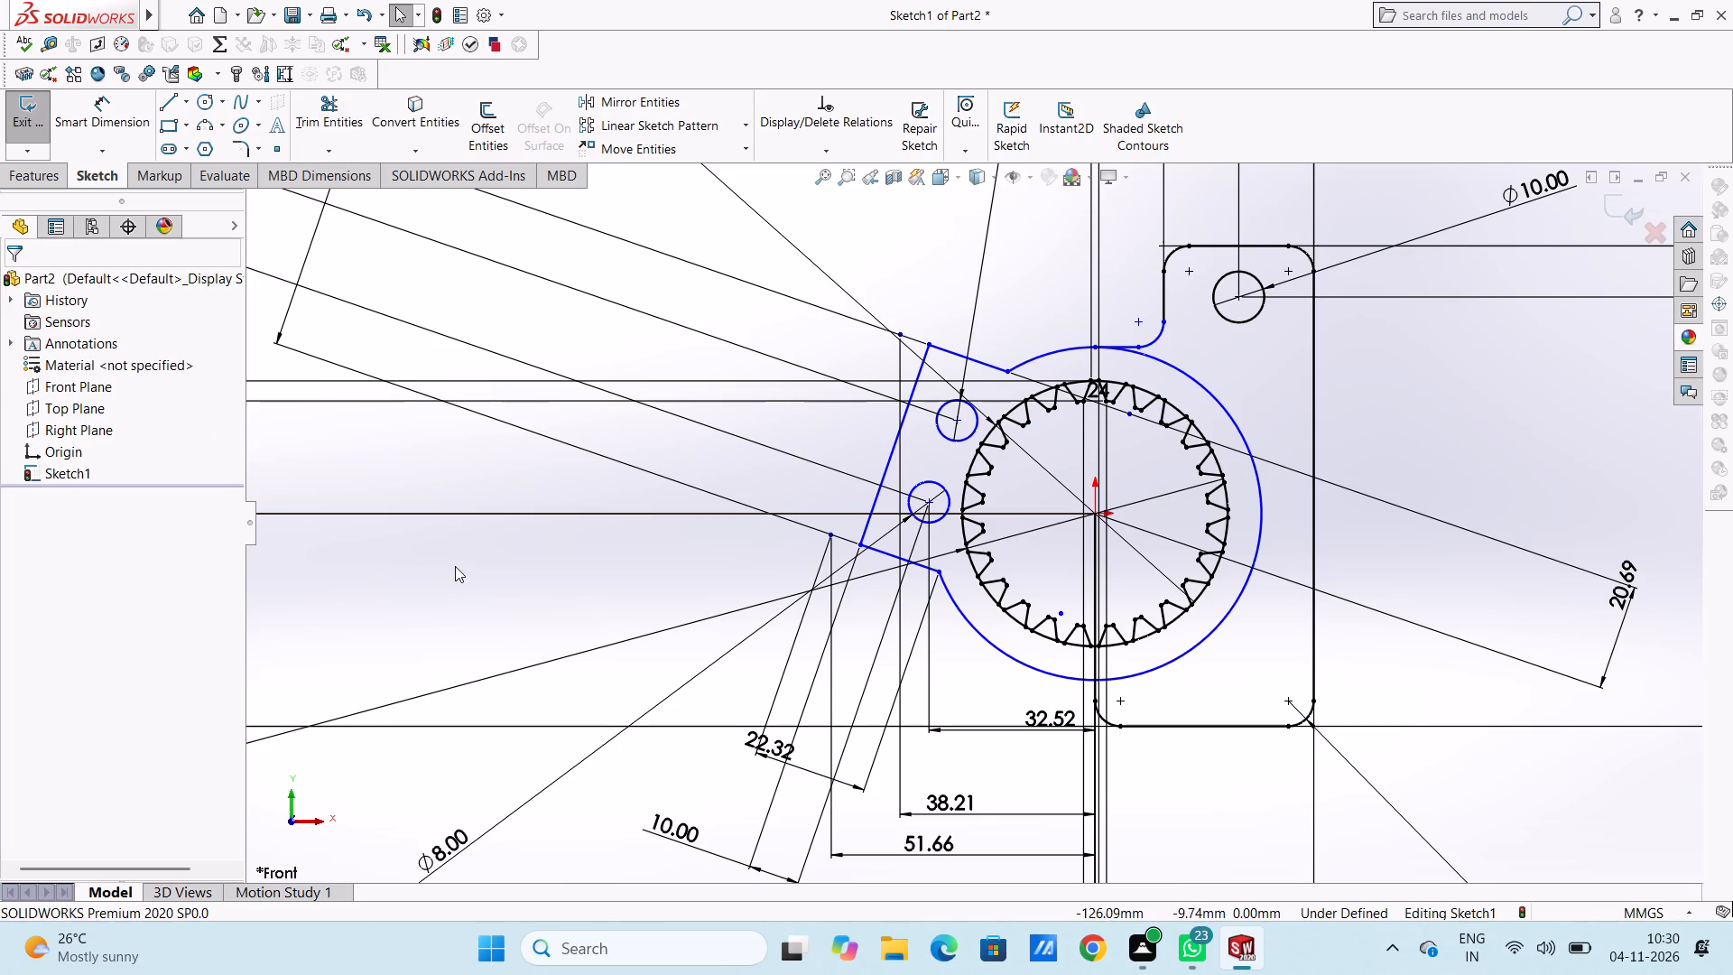
click(456, 566)
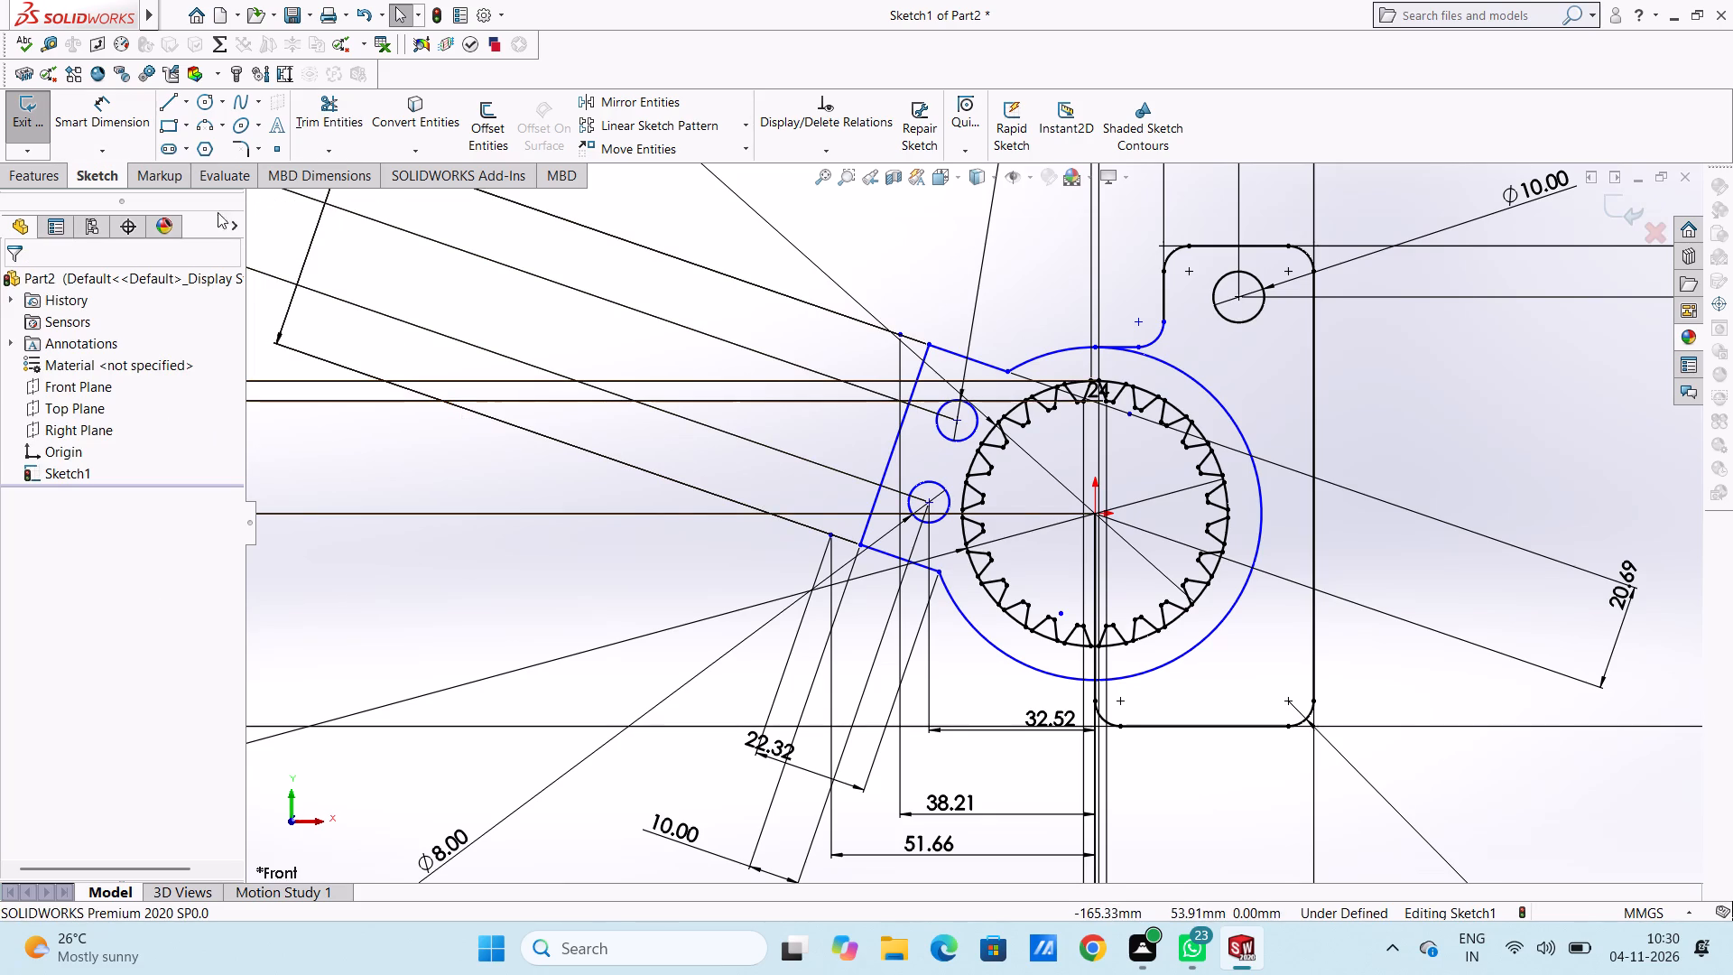
Dimension the radius of the trimmed outer ring arc, keeping the current value.
click(113, 122)
scroll(909, 552, up, 4)
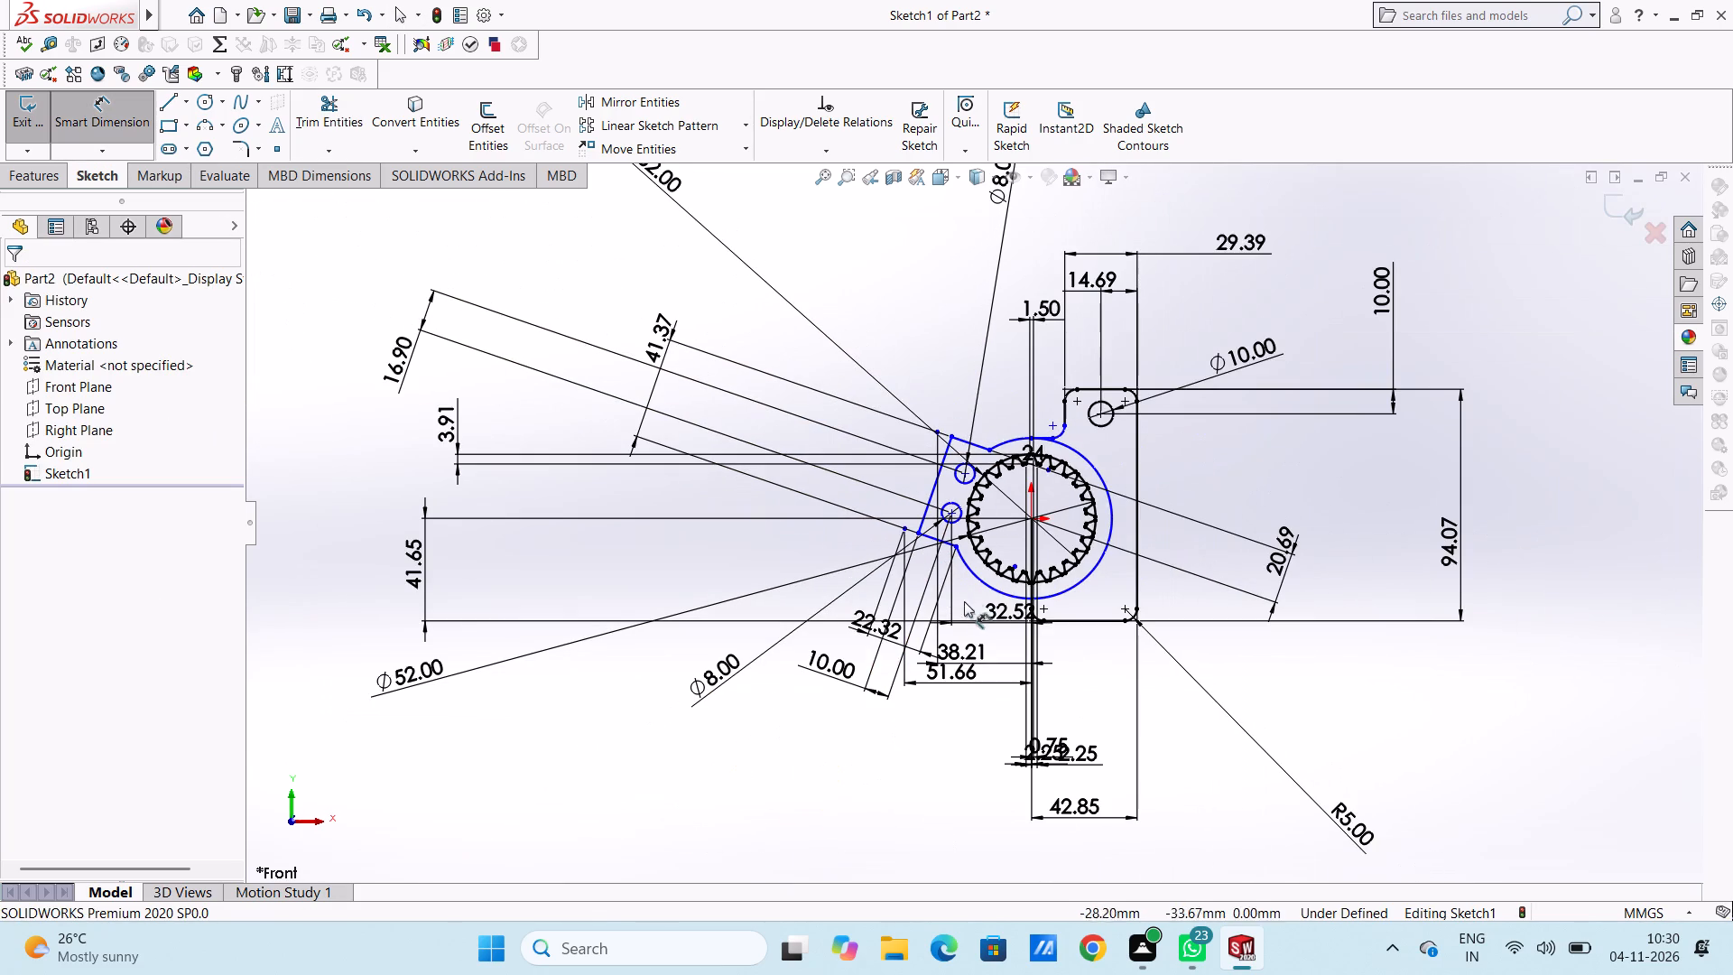
scroll(1017, 569, down, 4)
scroll(1029, 419, down, 3)
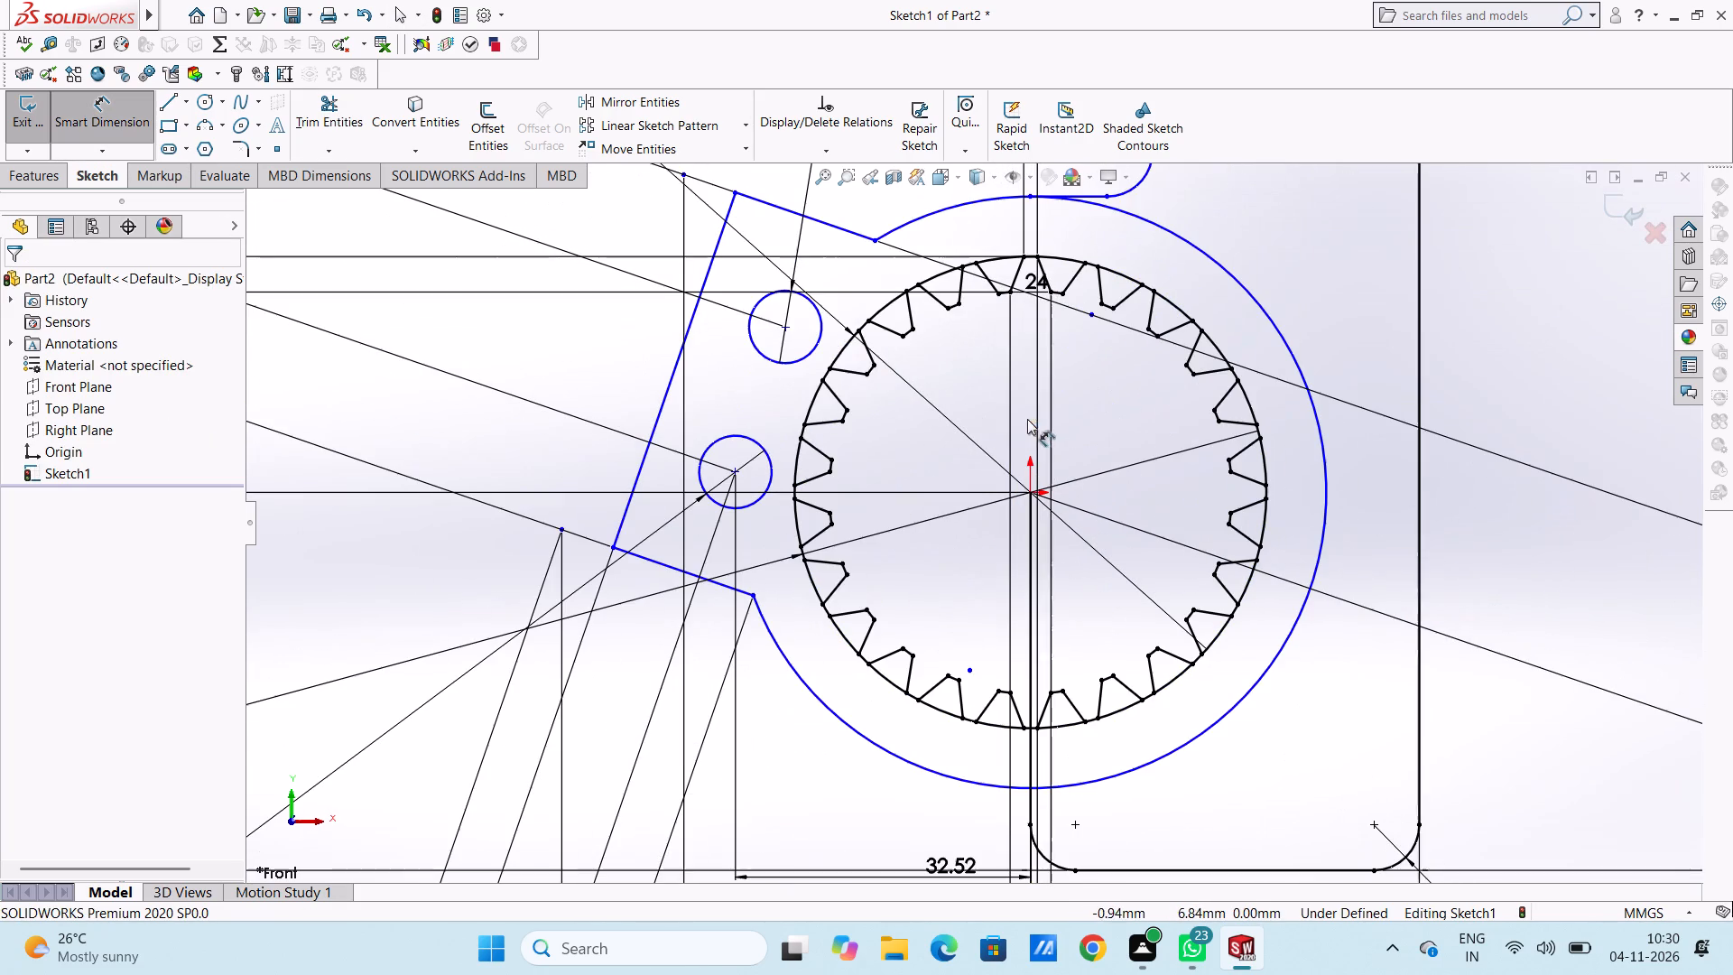
scroll(1147, 368, up, 4)
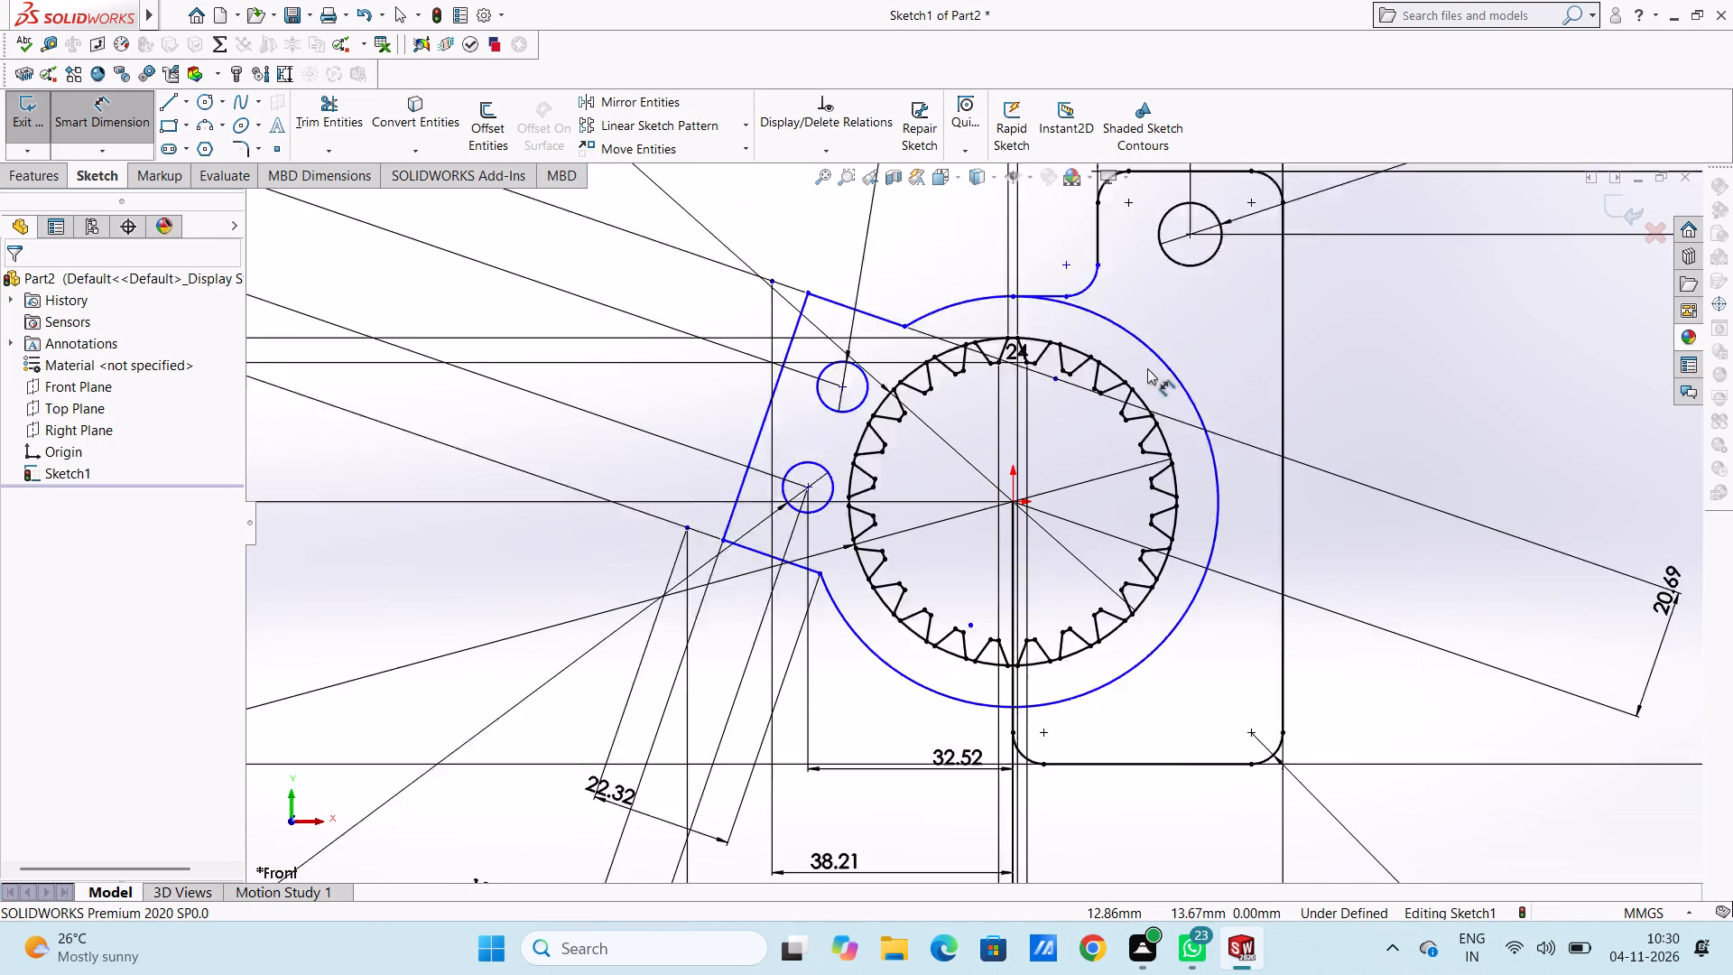
click(1152, 410)
click(1516, 372)
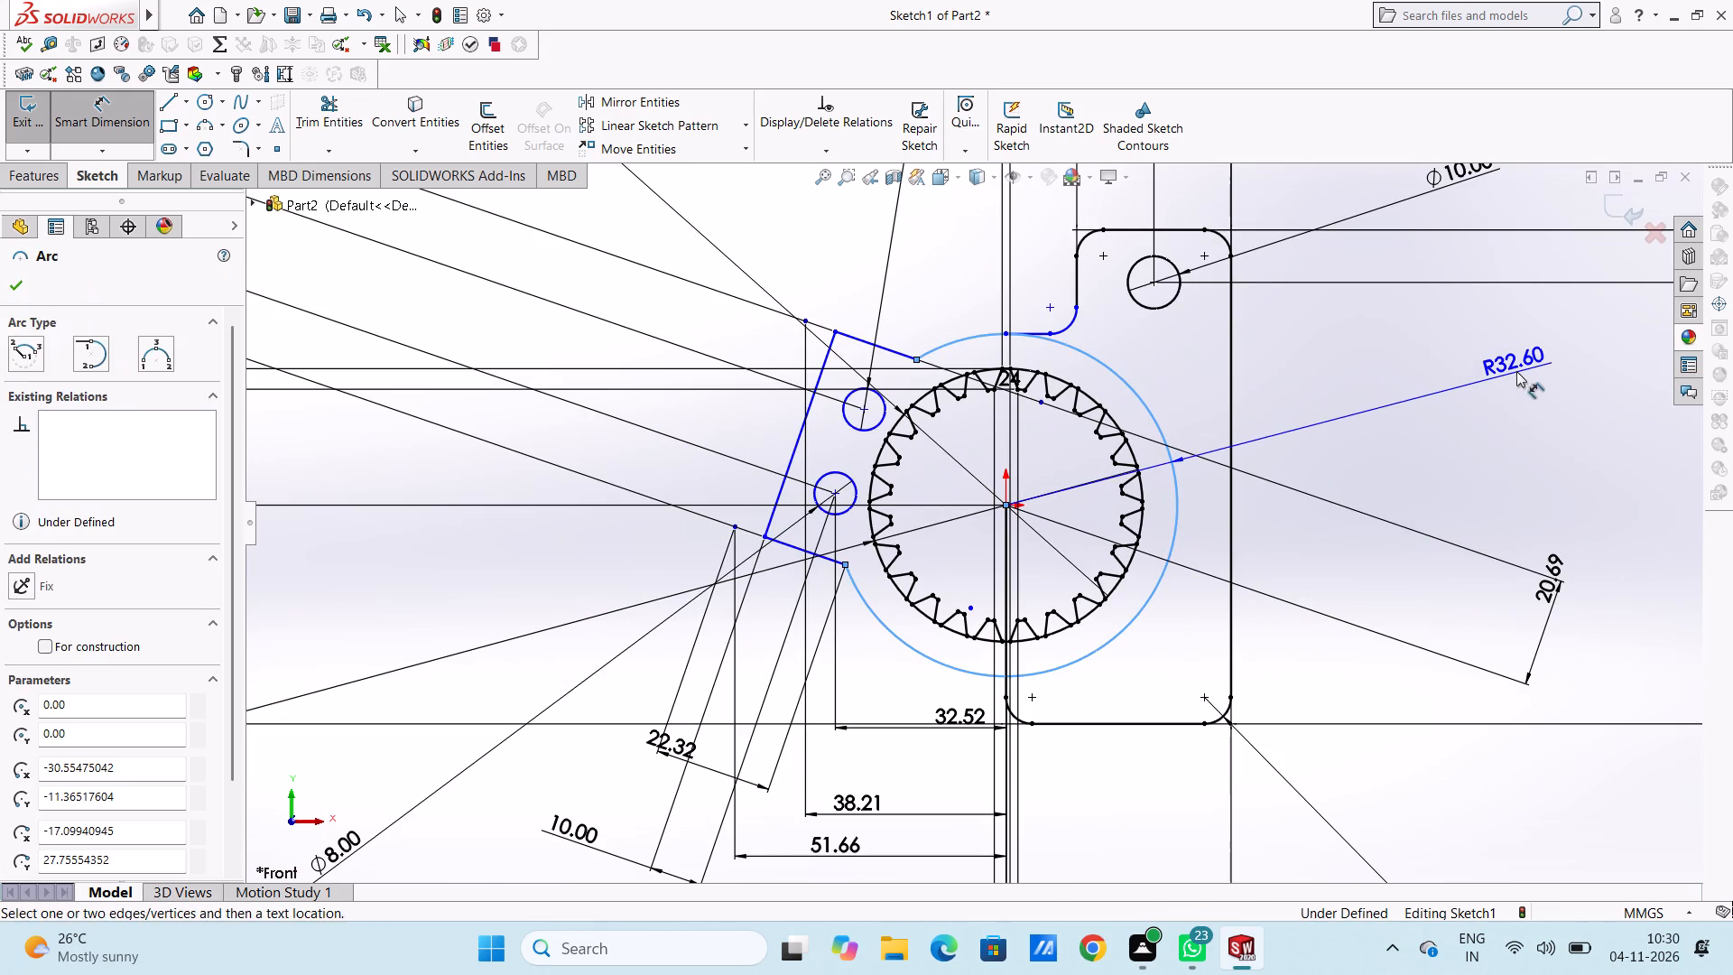
click(1439, 350)
click(1357, 365)
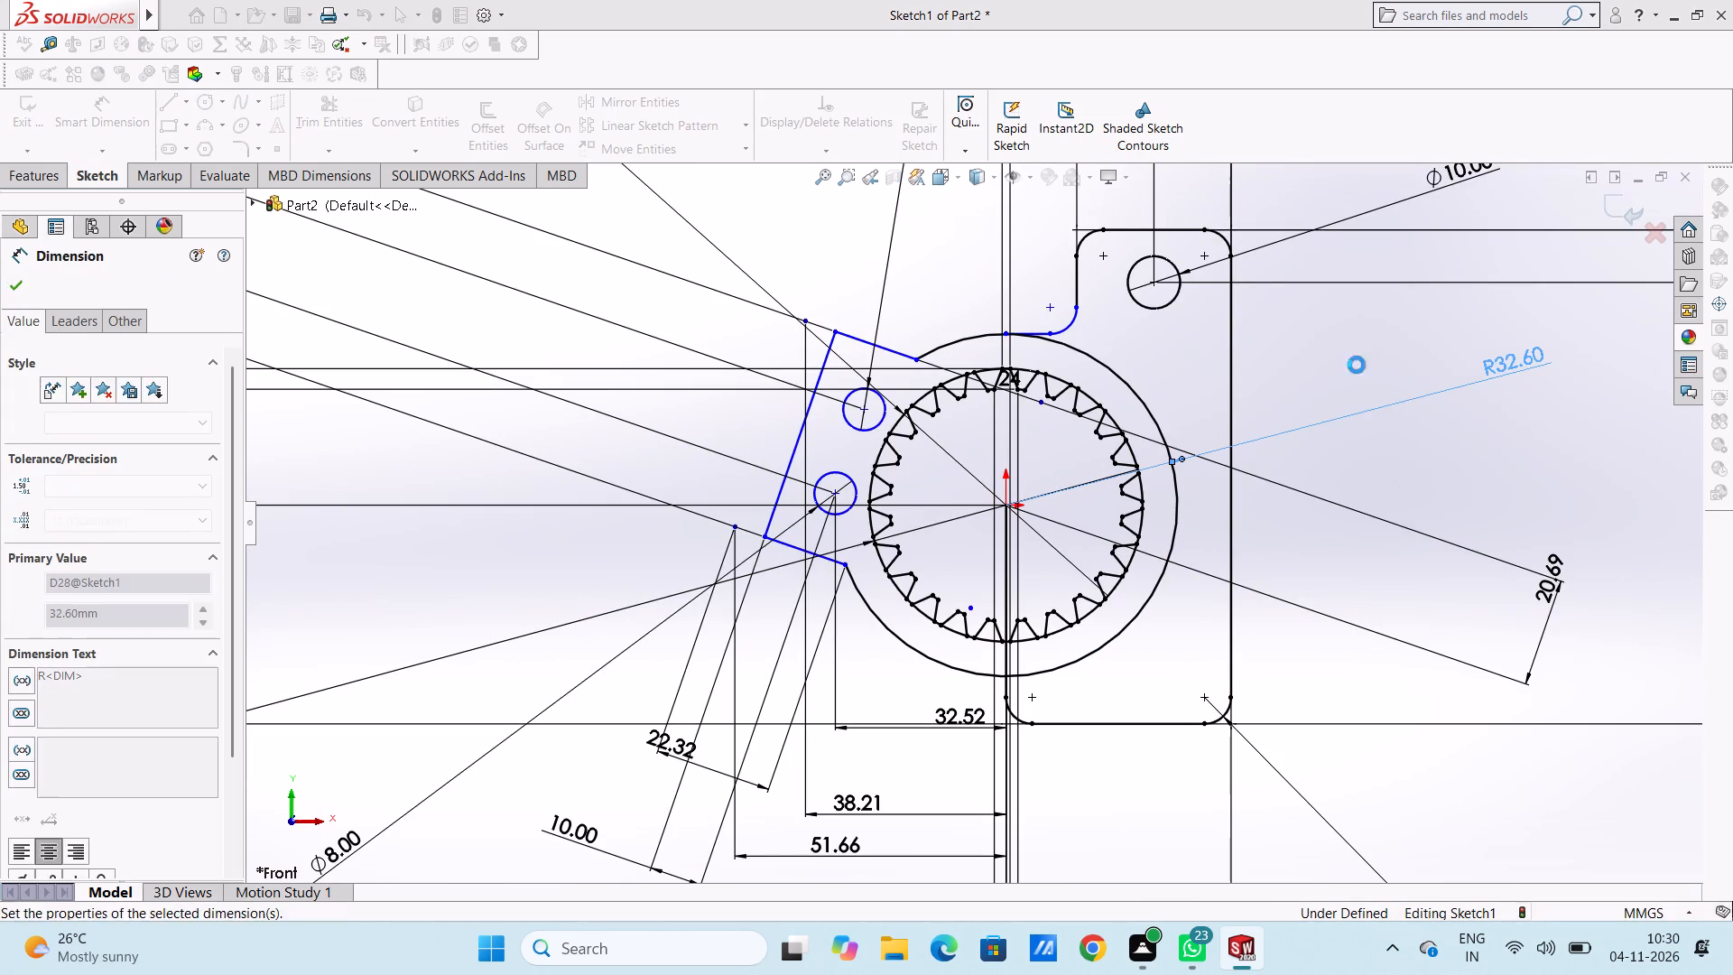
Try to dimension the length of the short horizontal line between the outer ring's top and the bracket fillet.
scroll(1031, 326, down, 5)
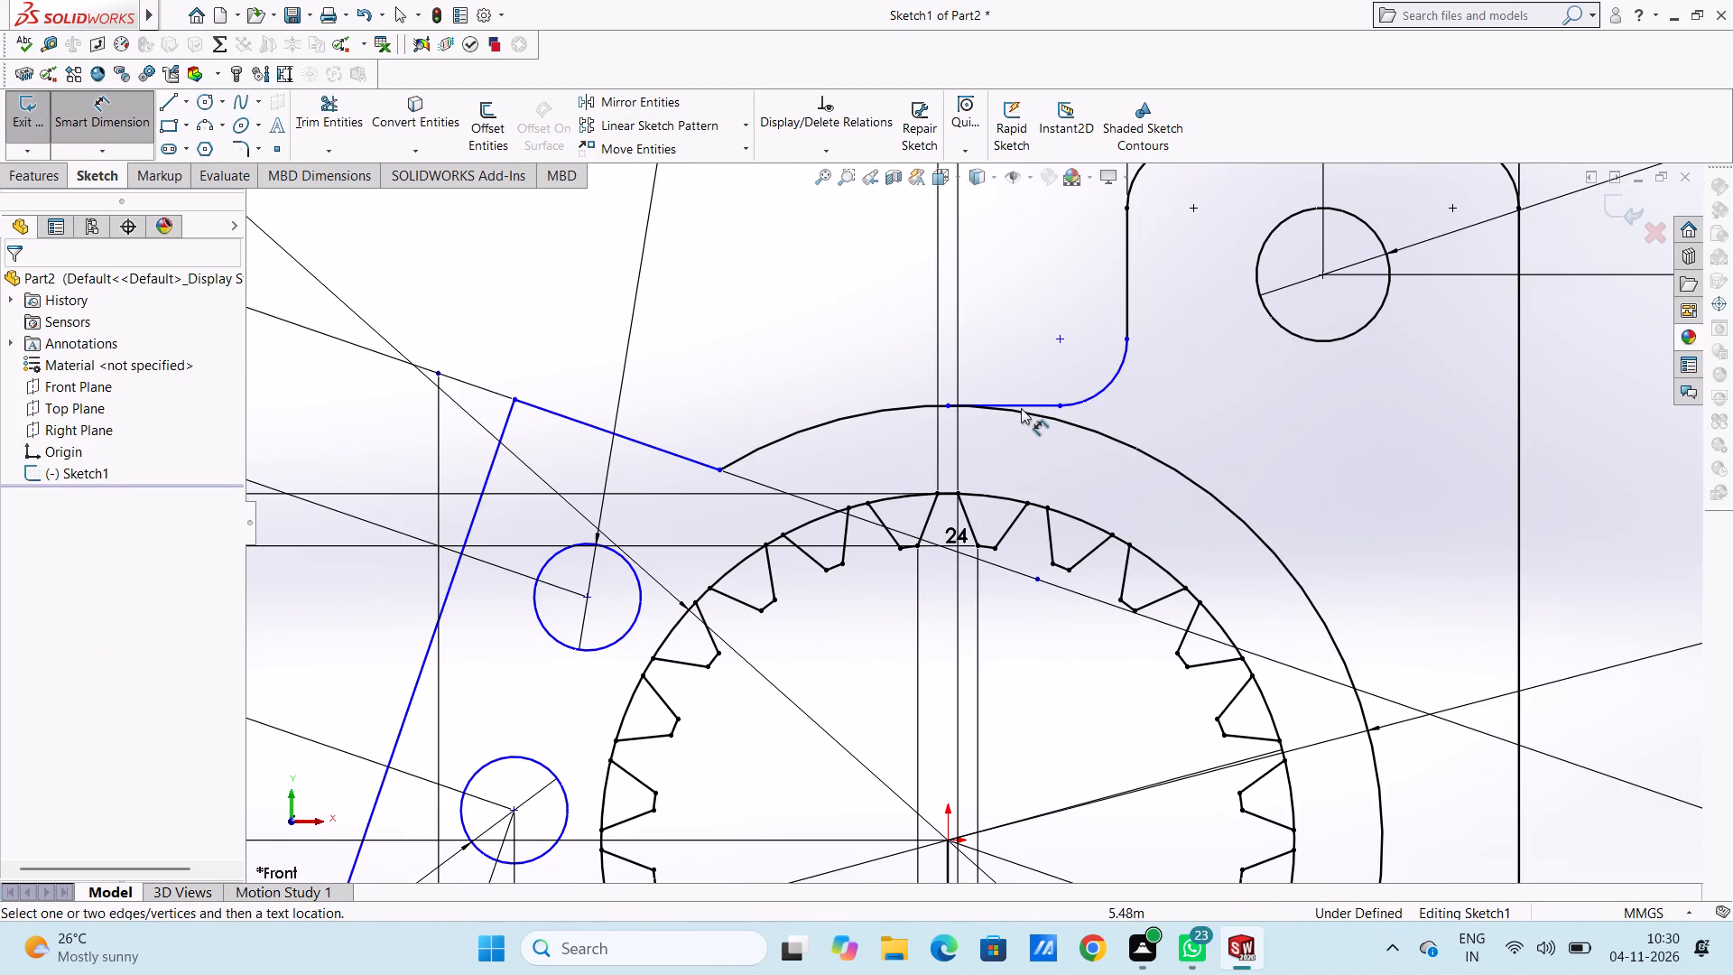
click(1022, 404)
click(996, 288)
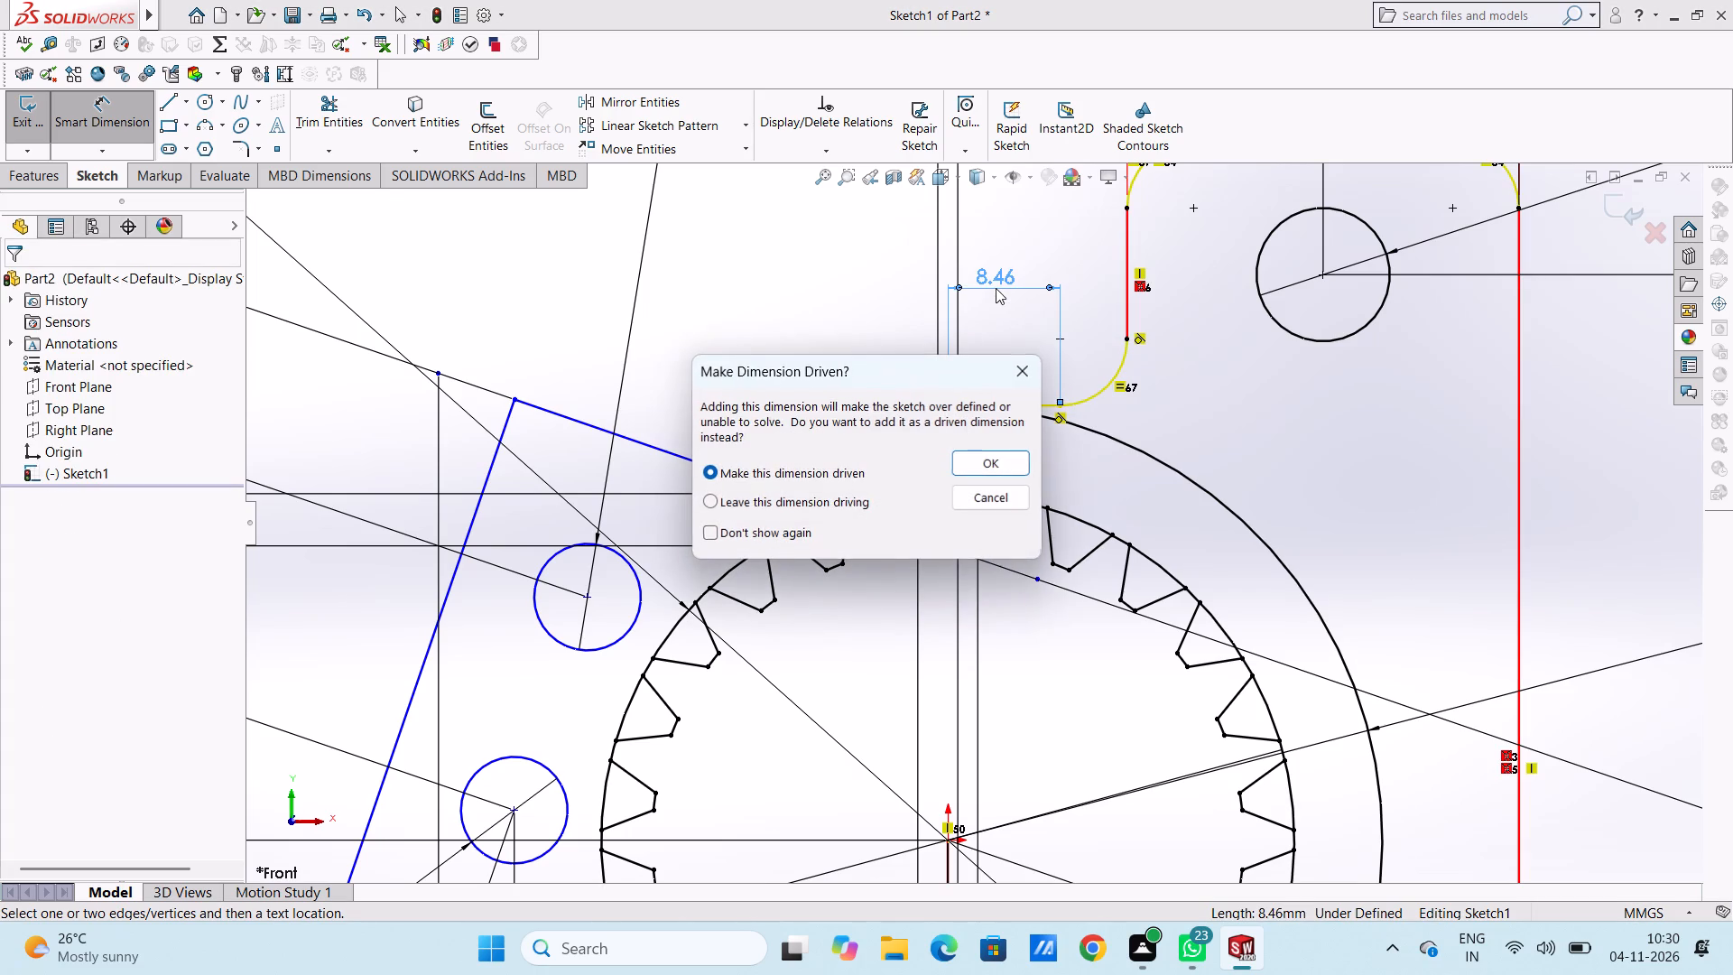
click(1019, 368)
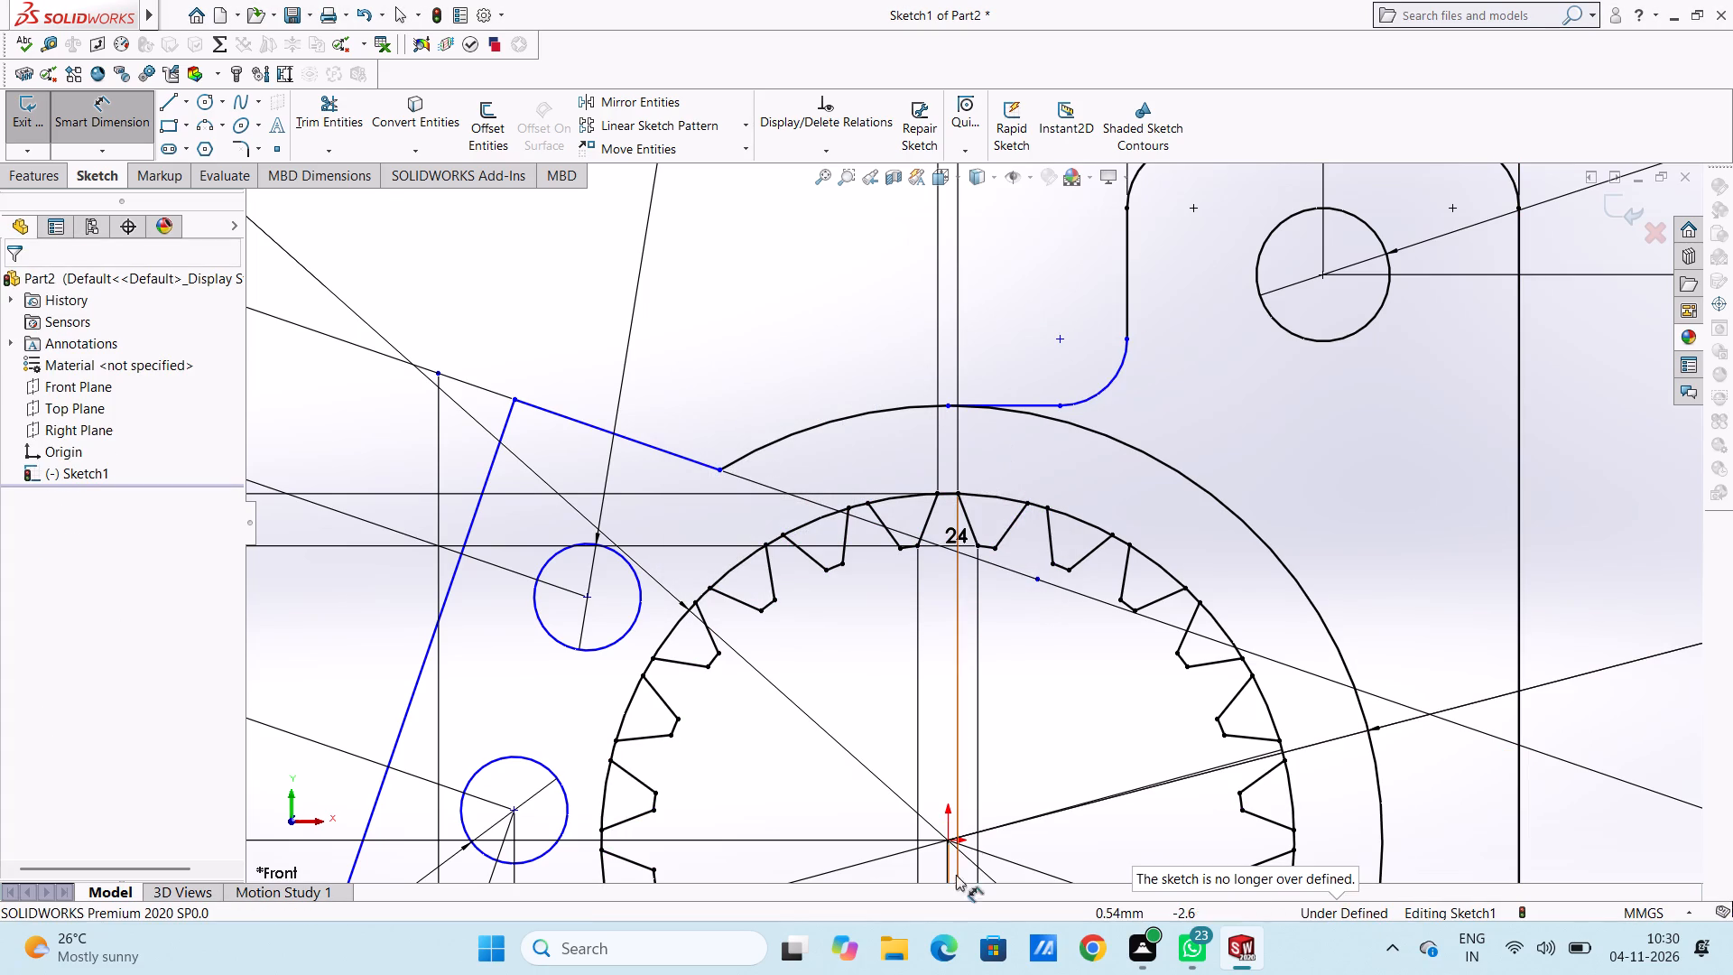
Dimension the vertical distance from the origin to the short horizontal line at the outer ring's top, keeping the current value.
click(952, 840)
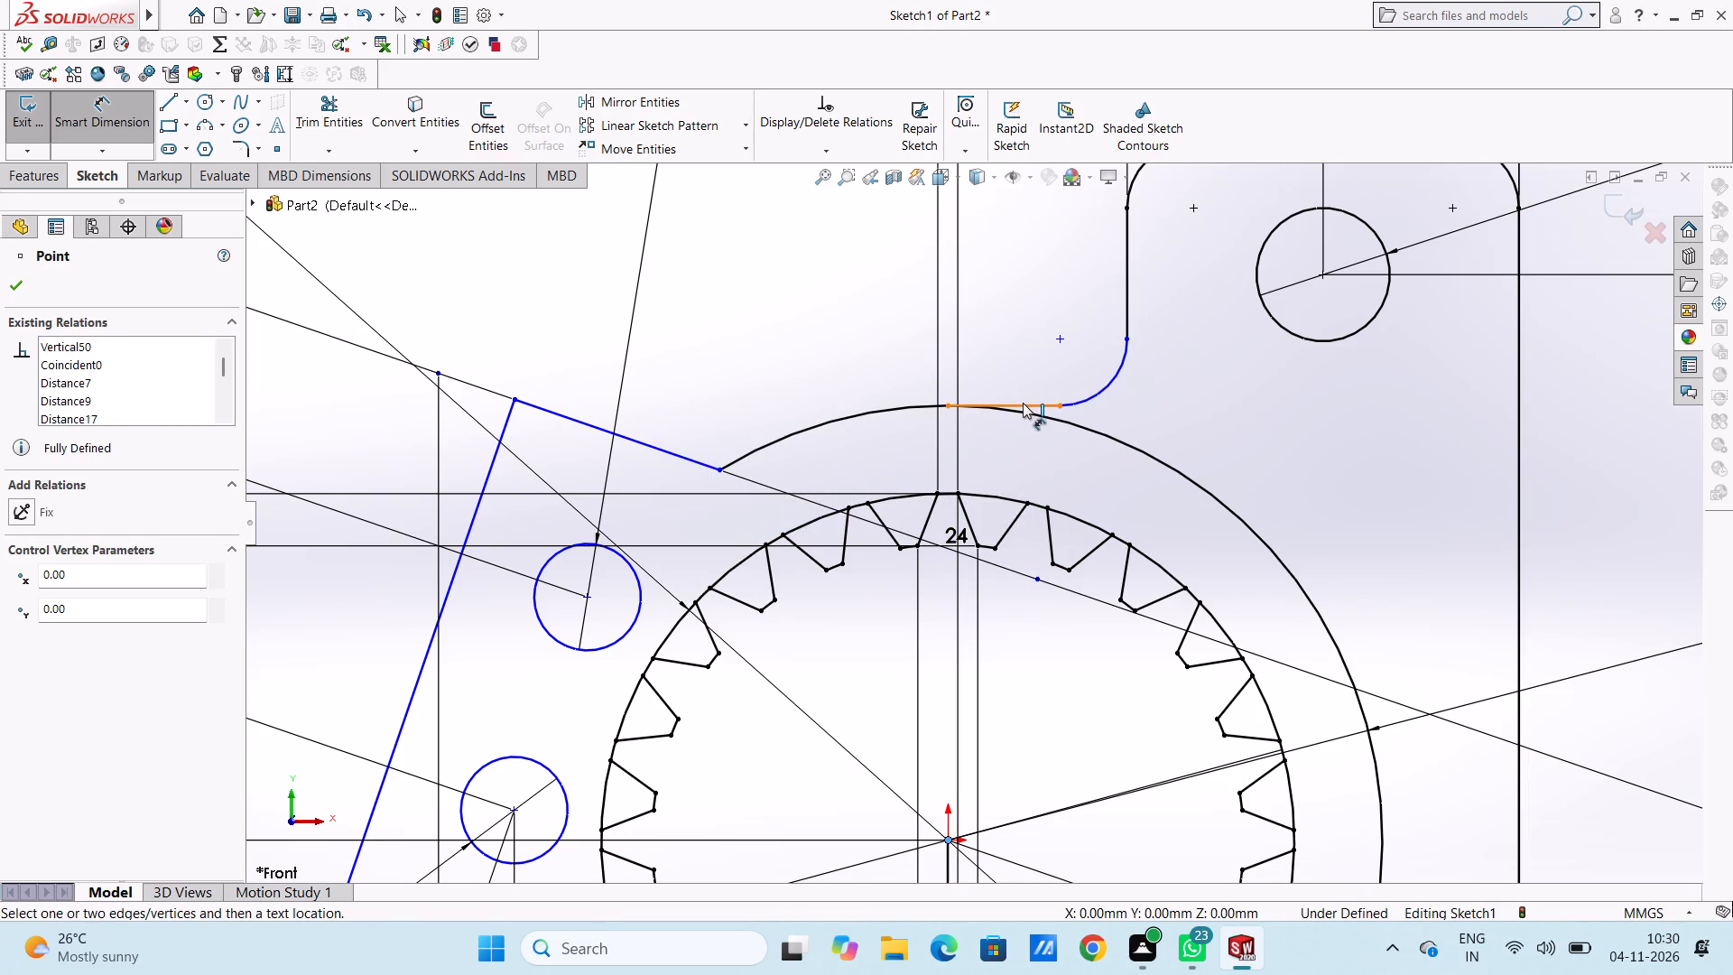
click(1023, 403)
scroll(1316, 429, up, 5)
click(1426, 474)
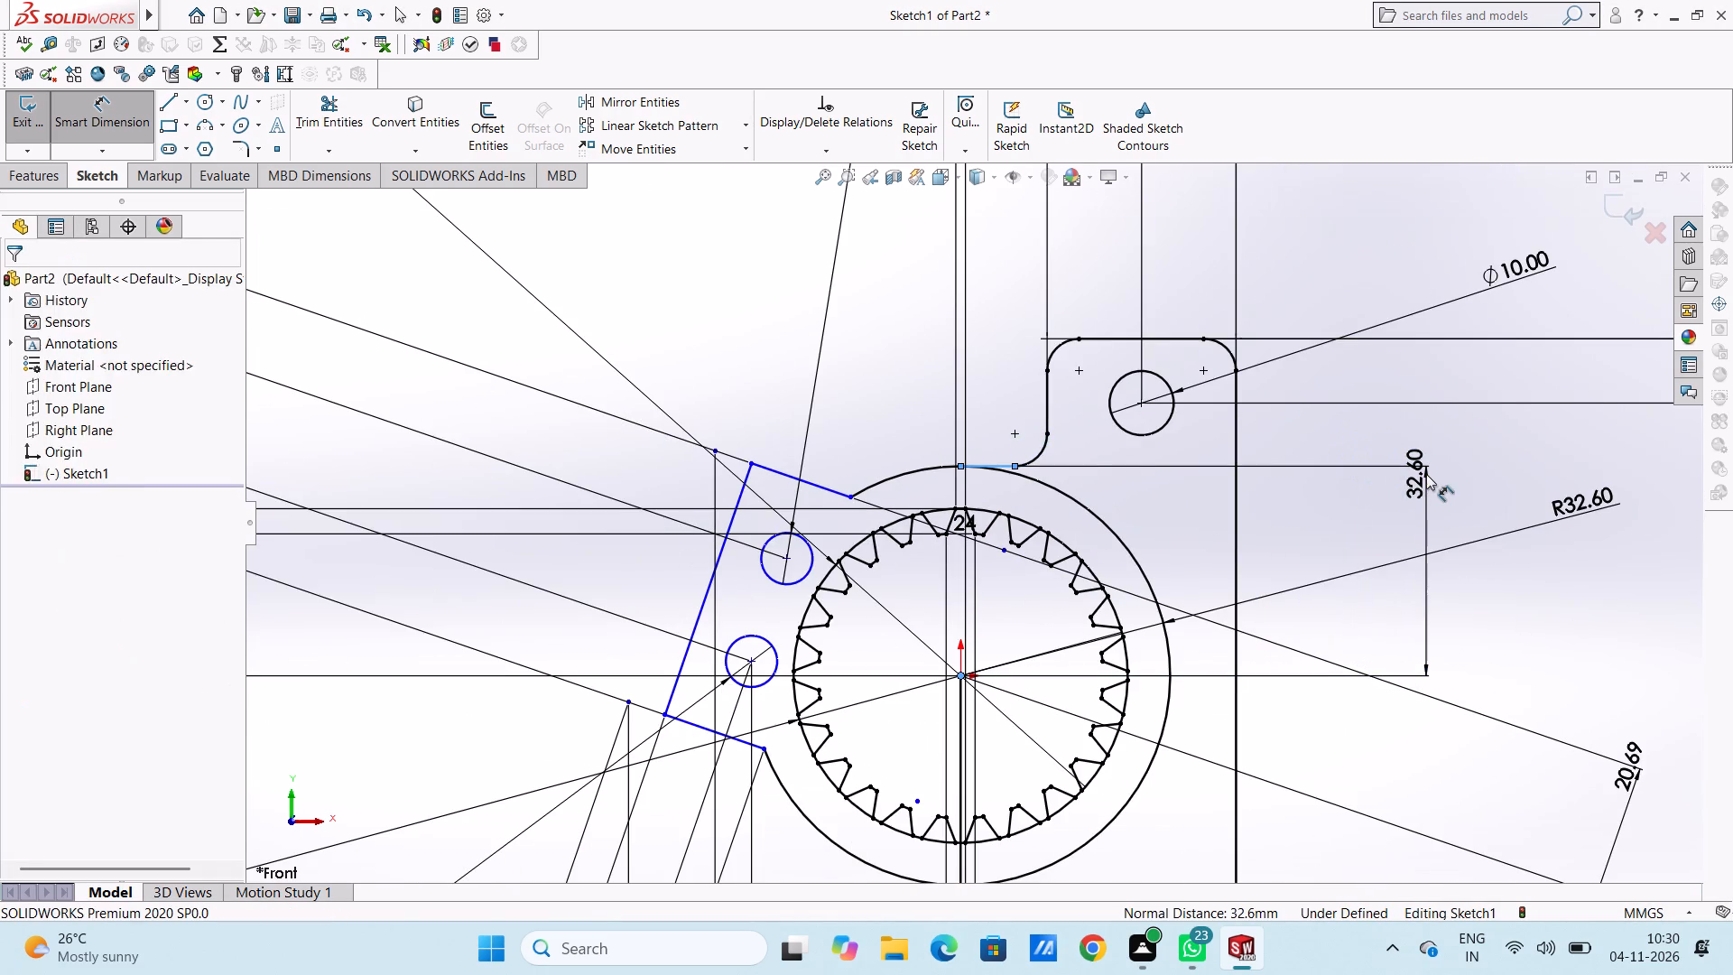
click(1348, 444)
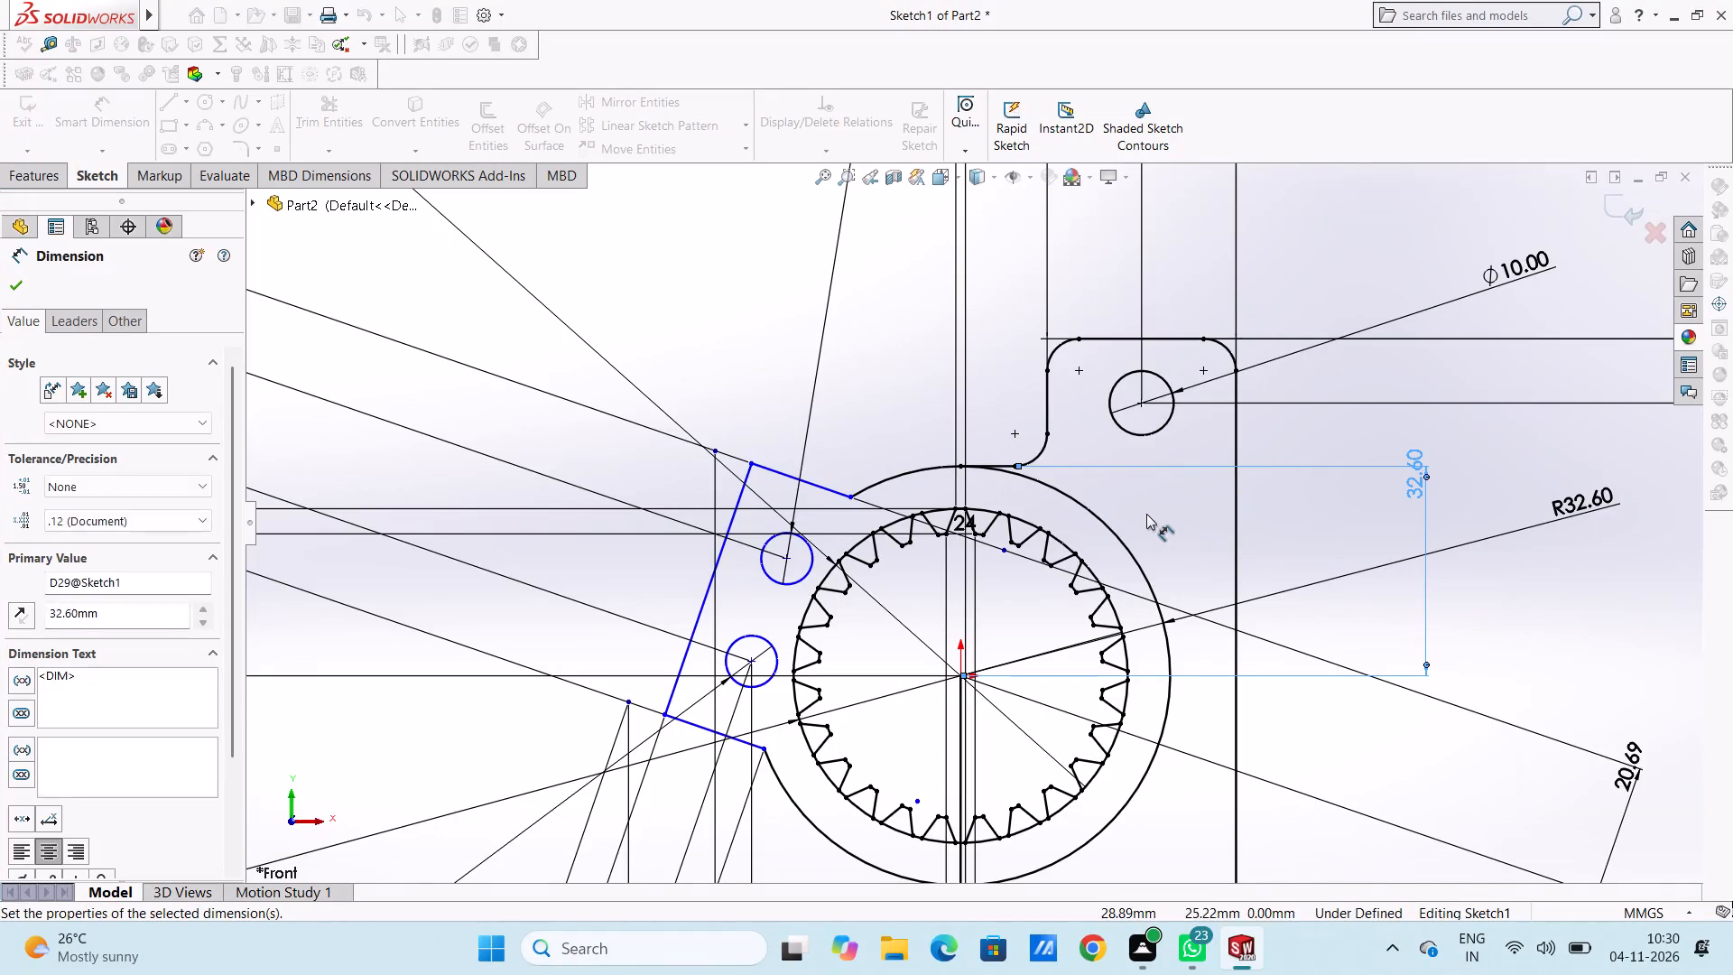
click(1146, 514)
Dimension the vertical distance from the lower 8 mm circle's centre to the origin, keeping the current value.
scroll(1110, 538, up, 2)
scroll(1038, 605, down, 3)
scroll(975, 602, up, 3)
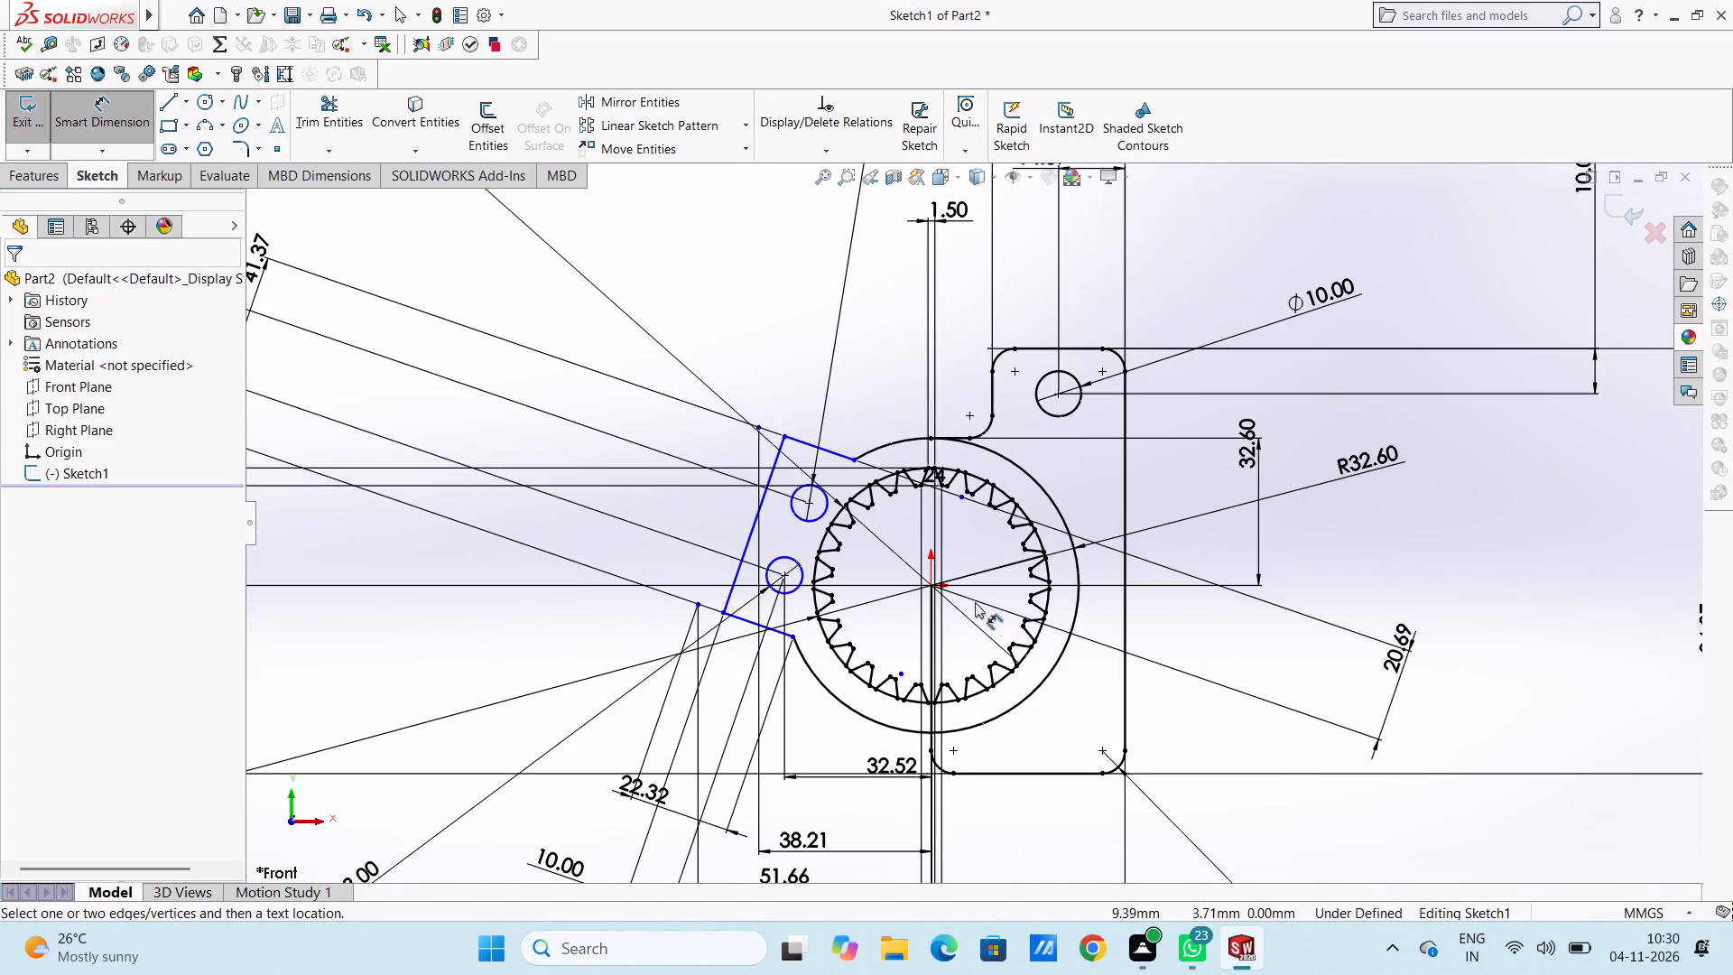
scroll(923, 656, down, 2)
scroll(846, 641, up, 3)
scroll(852, 667, down, 3)
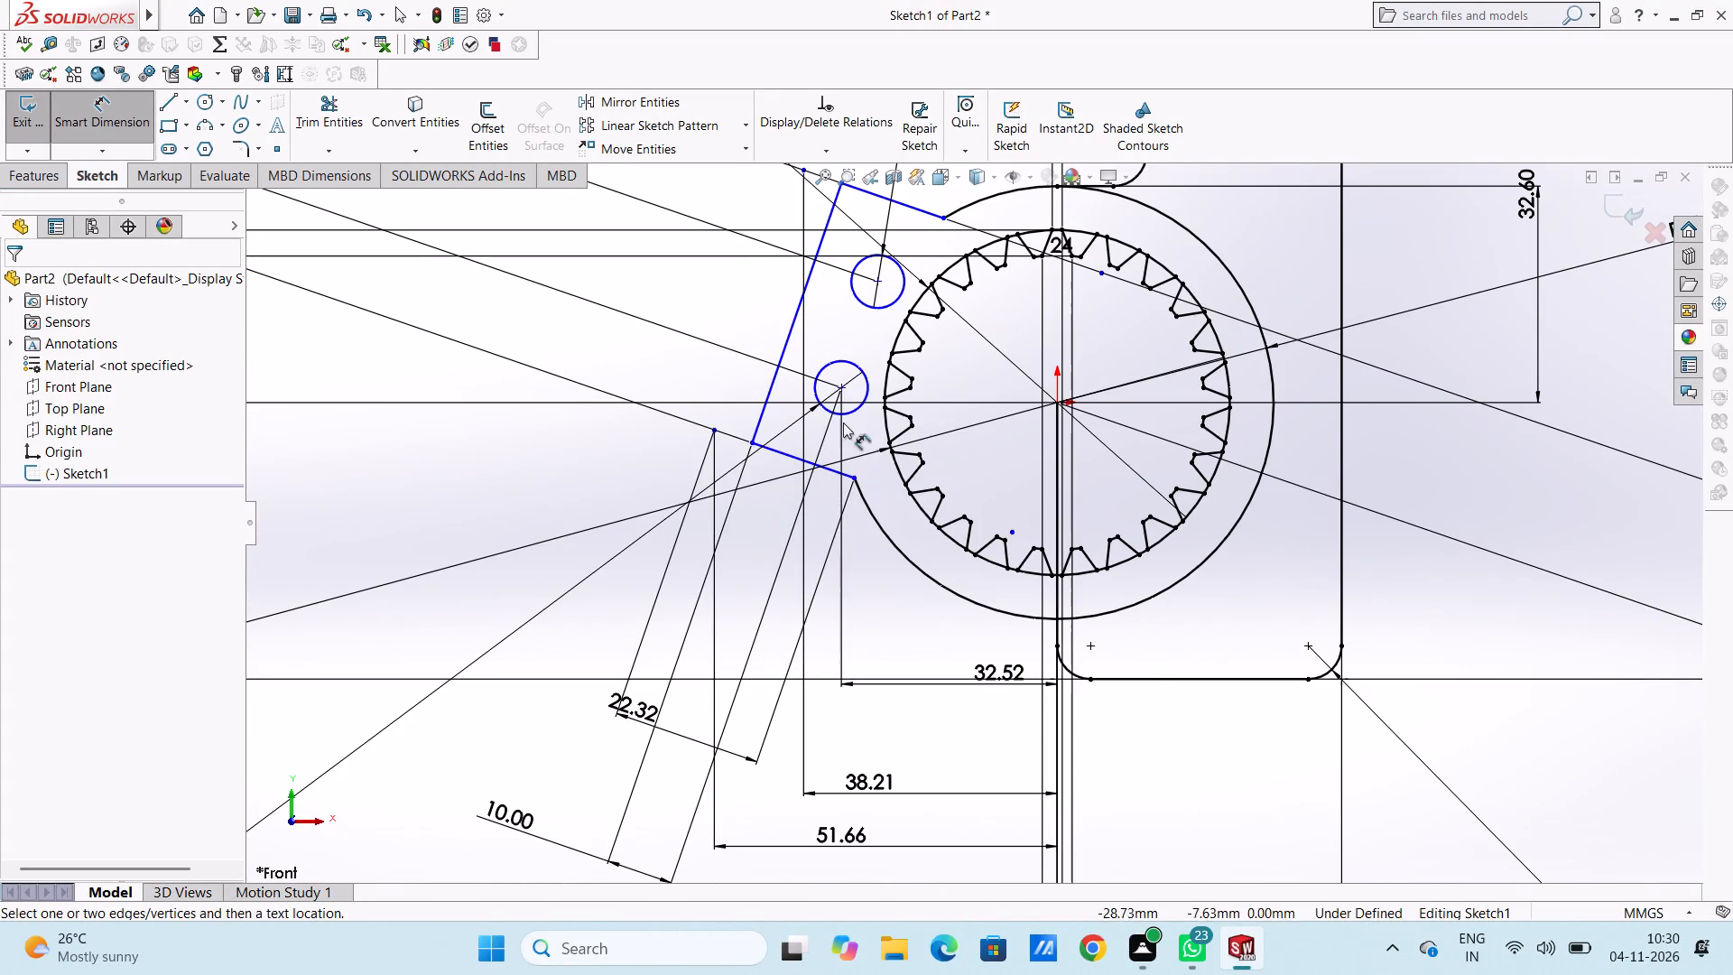
click(845, 390)
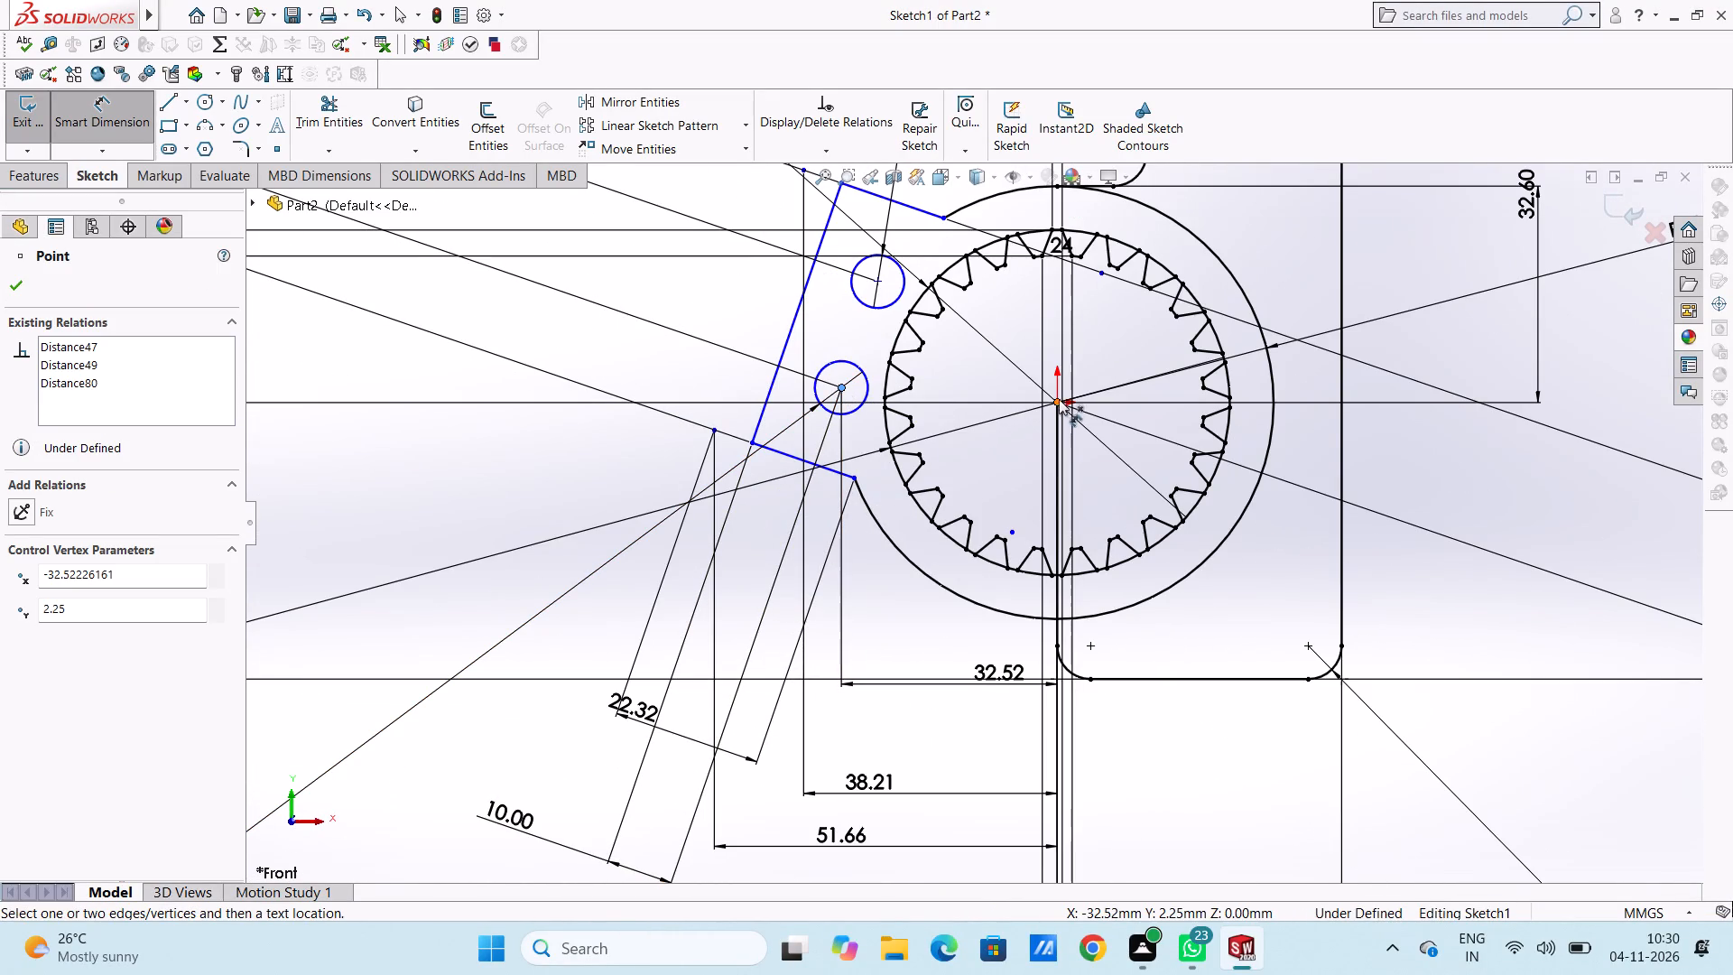
click(1060, 399)
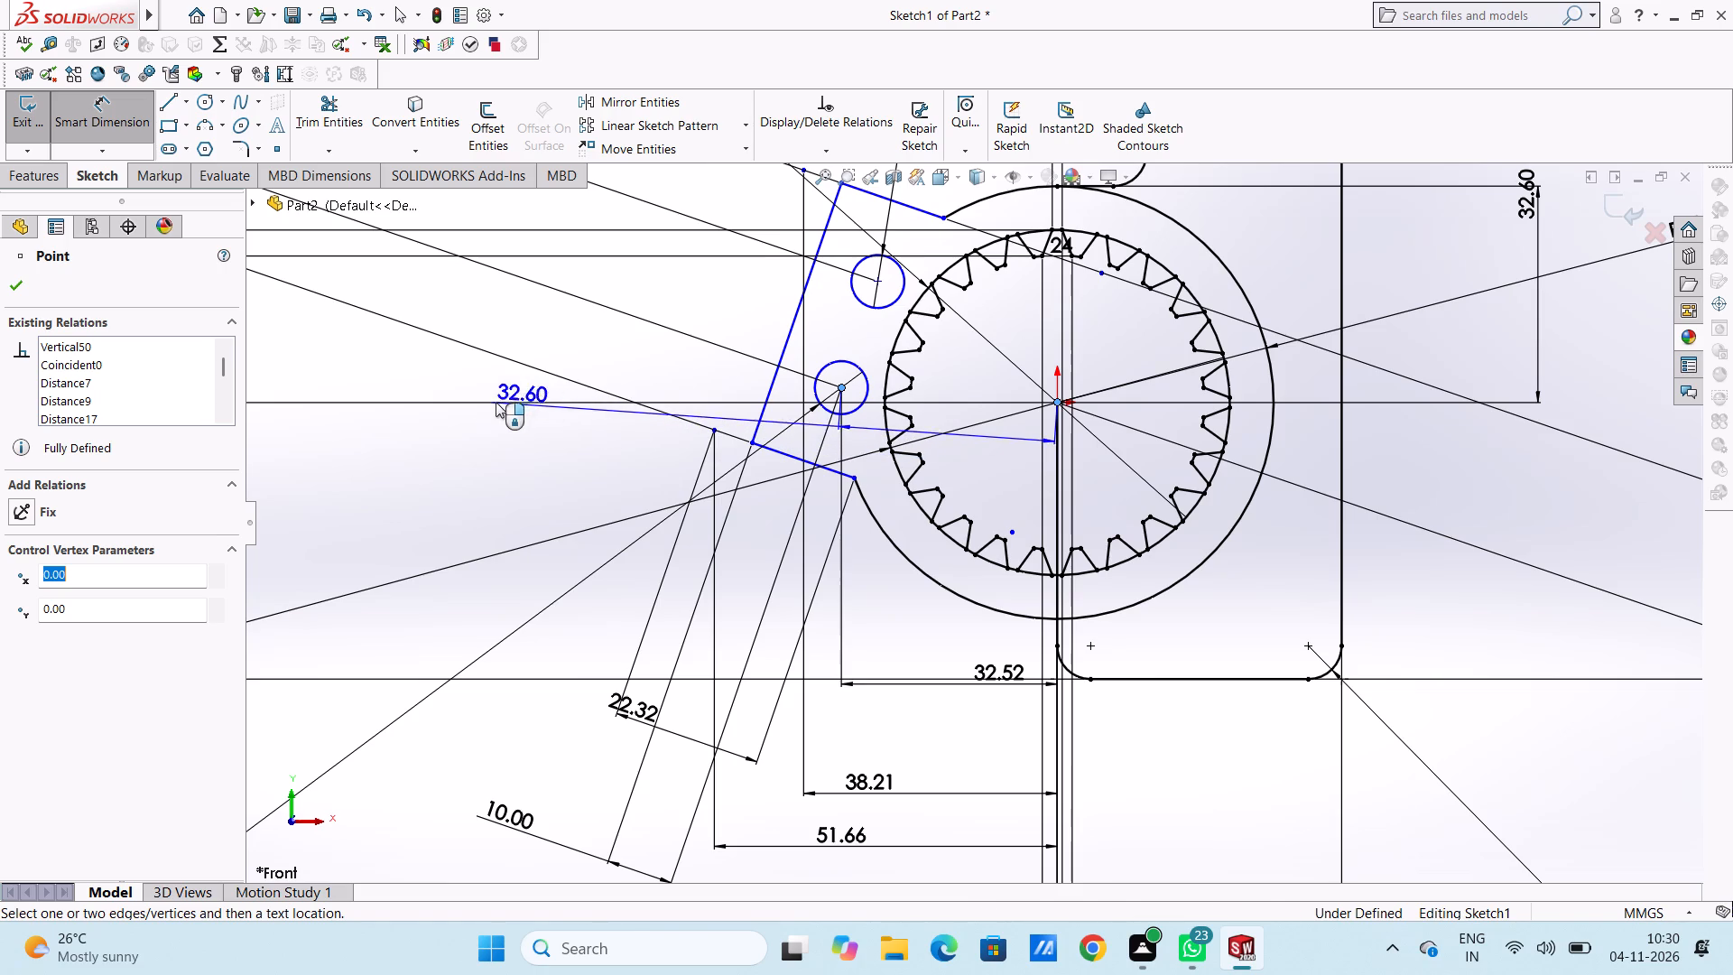
click(485, 390)
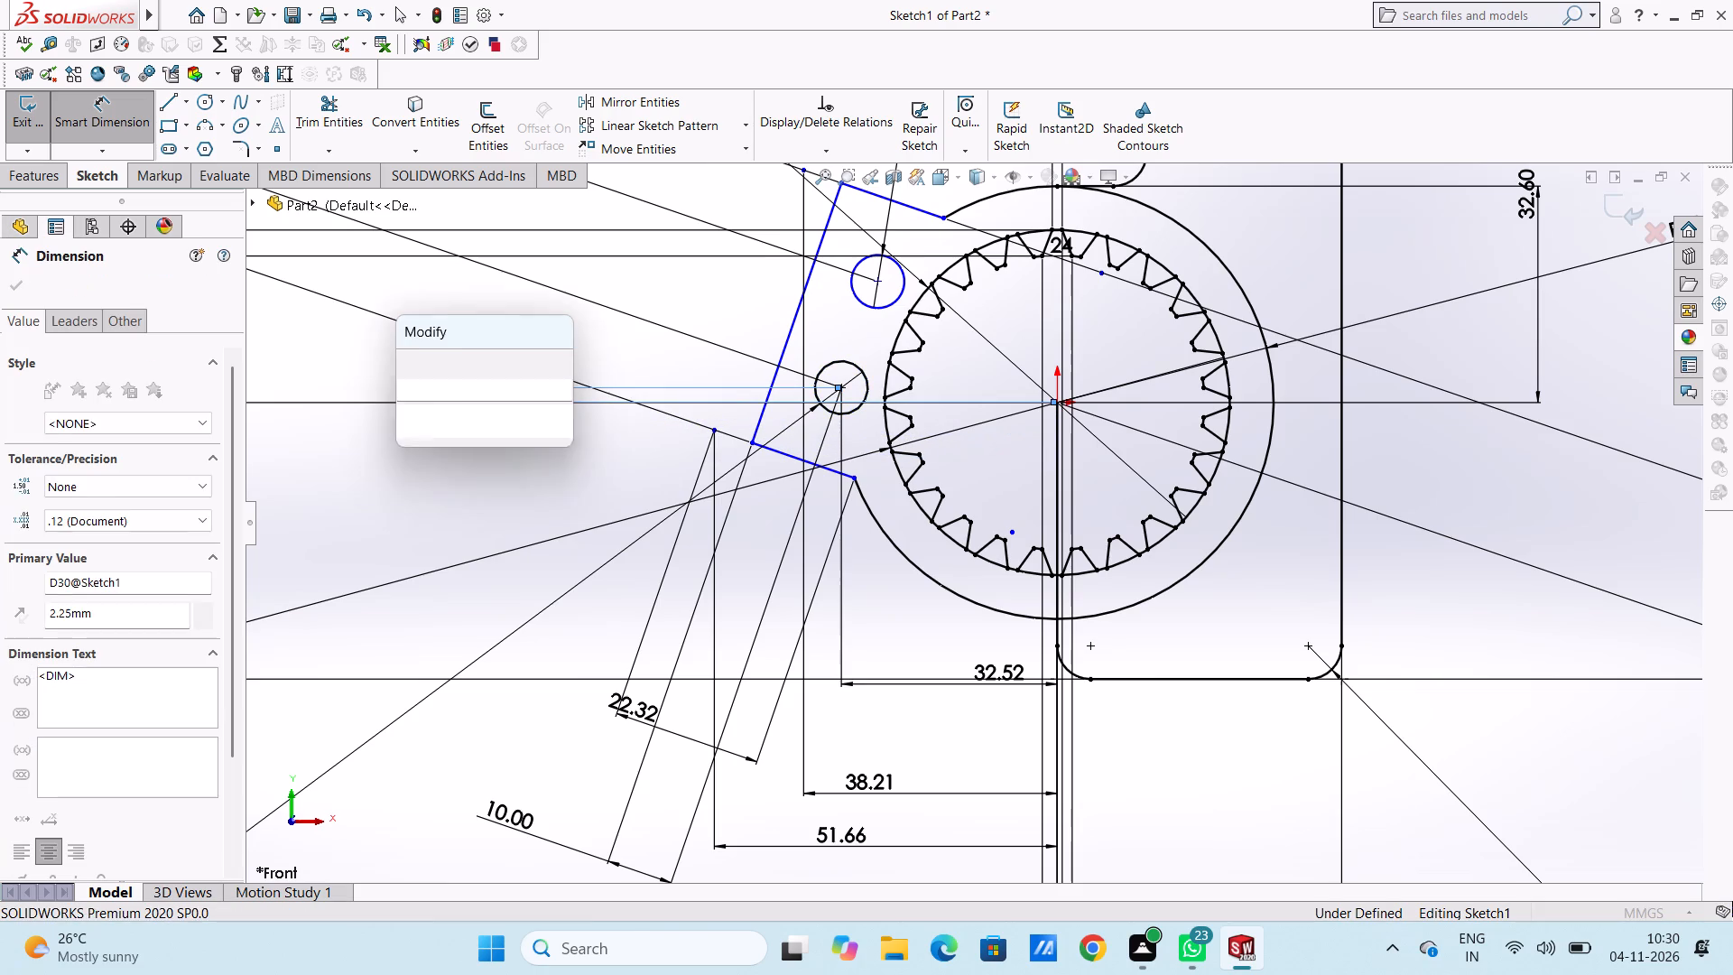
double_click(406, 362)
scroll(690, 376, up, 5)
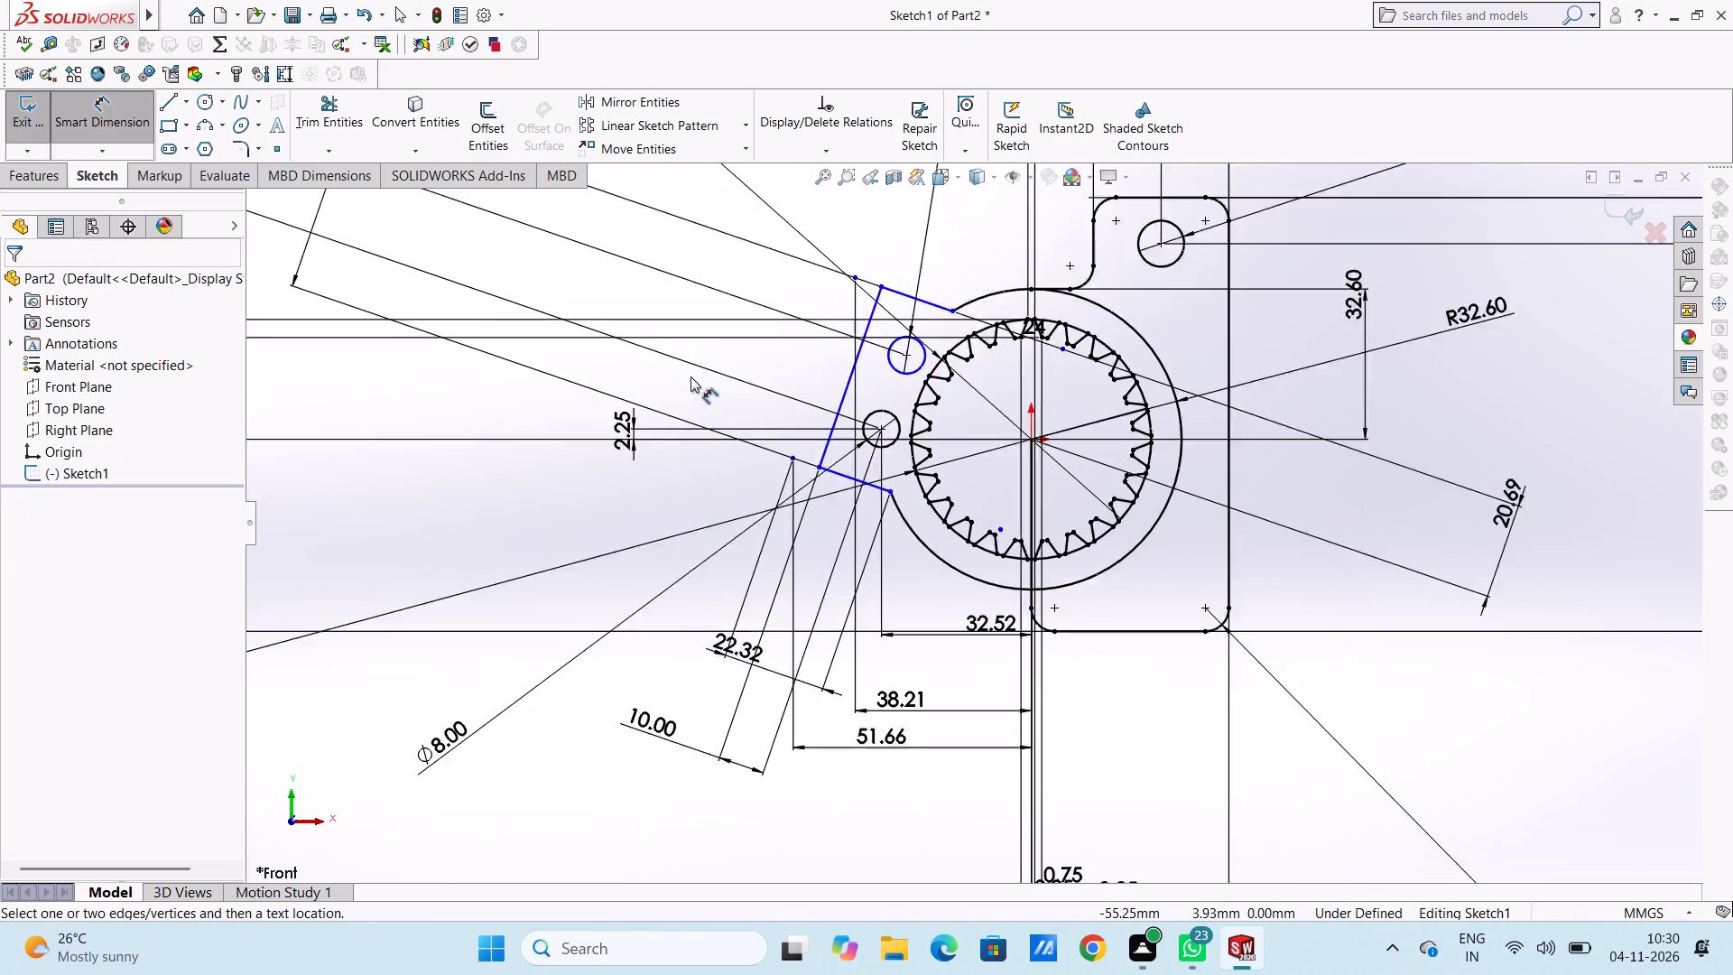
scroll(977, 424, down, 4)
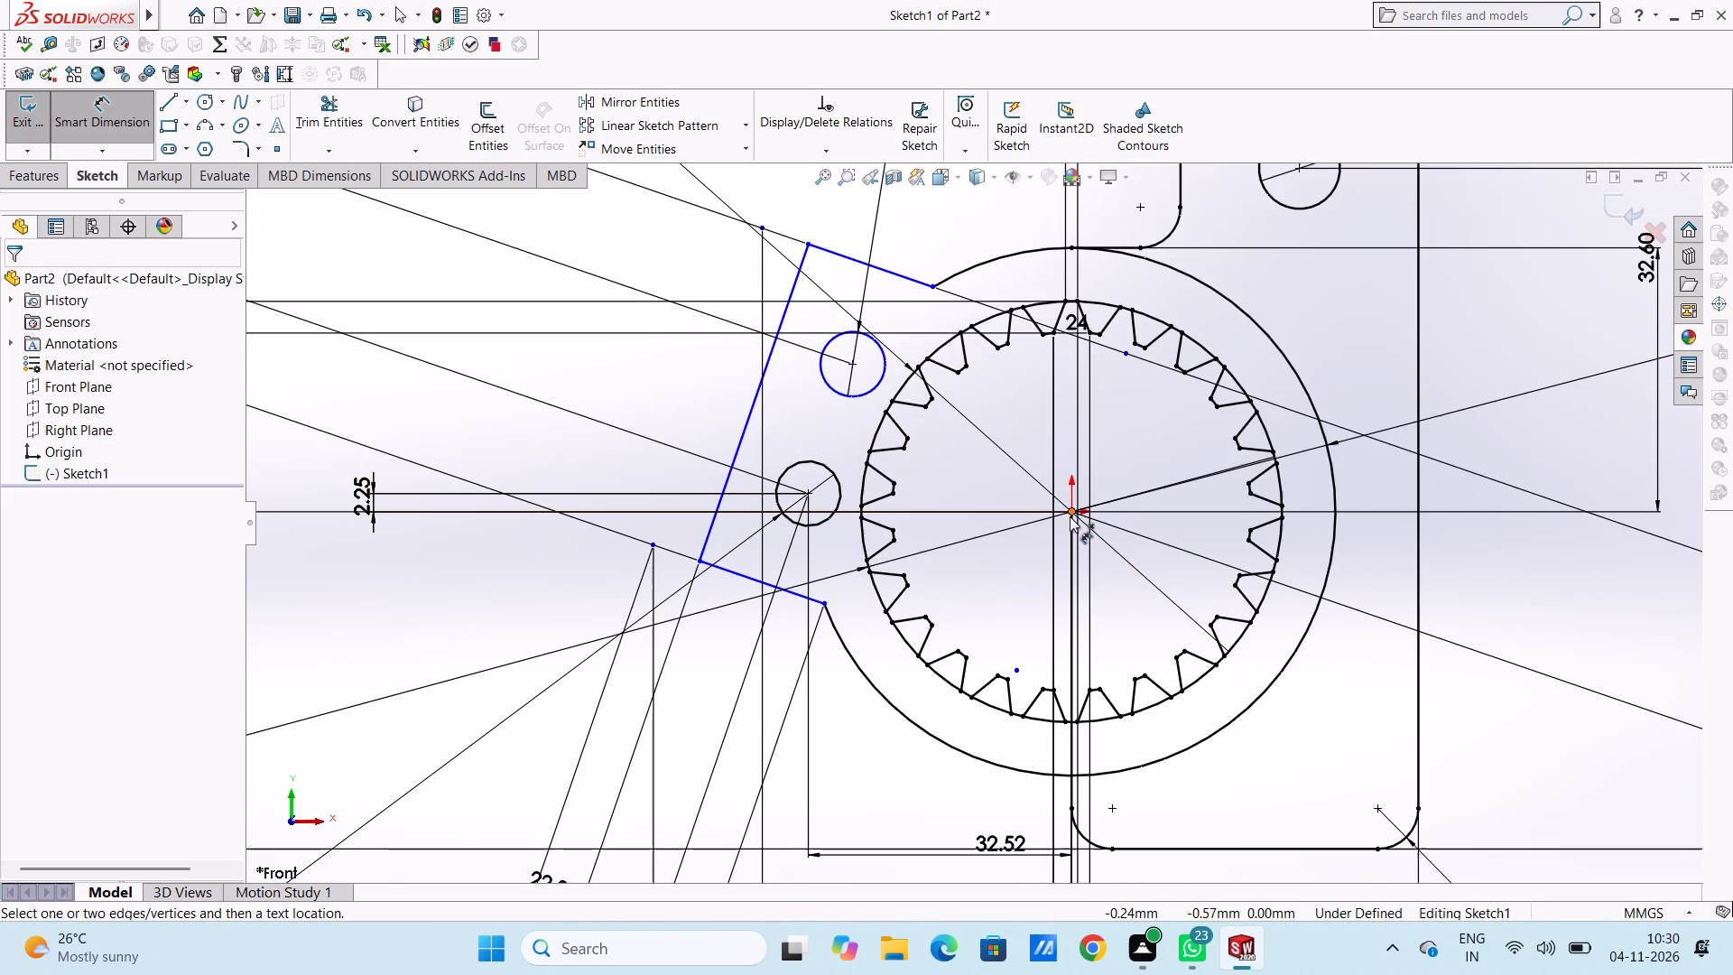
Dimension the vertical distance from the origin to the upper 8 mm circle's centre, keeping the current value.
click(1070, 516)
click(849, 363)
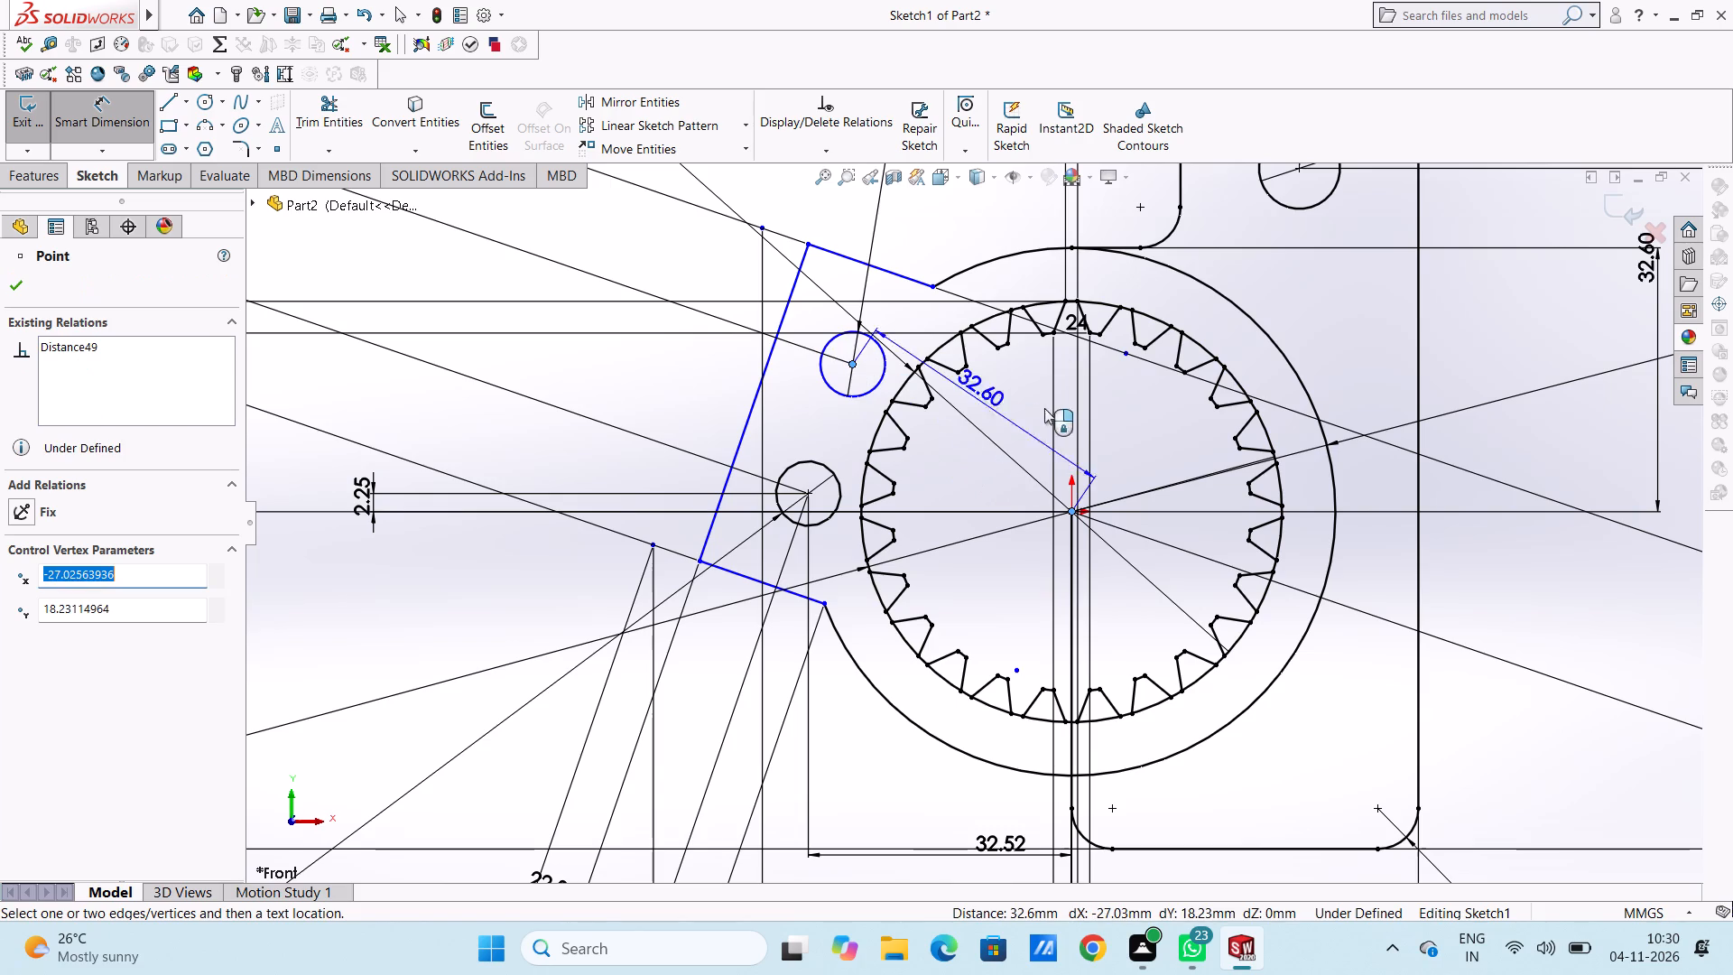
click(1124, 422)
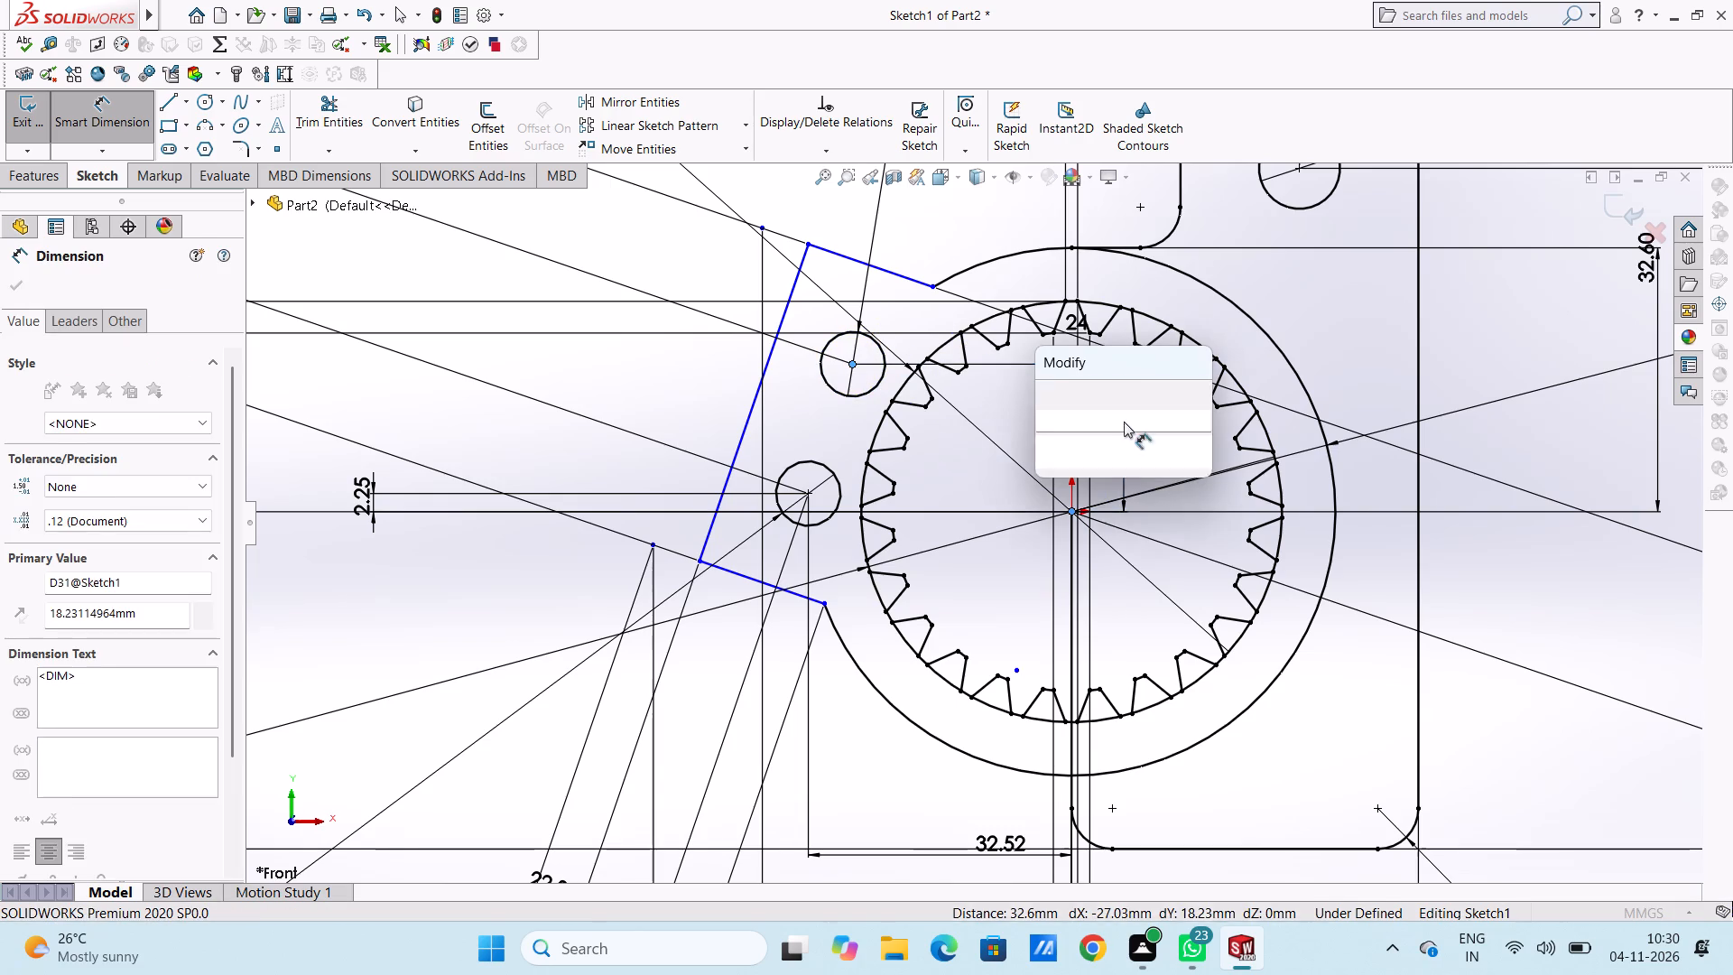
double_click(1048, 389)
Dimension the horizontal distance between the endpoints of the arm's short lower slanted edge, keeping the current value.
scroll(1042, 392, up, 4)
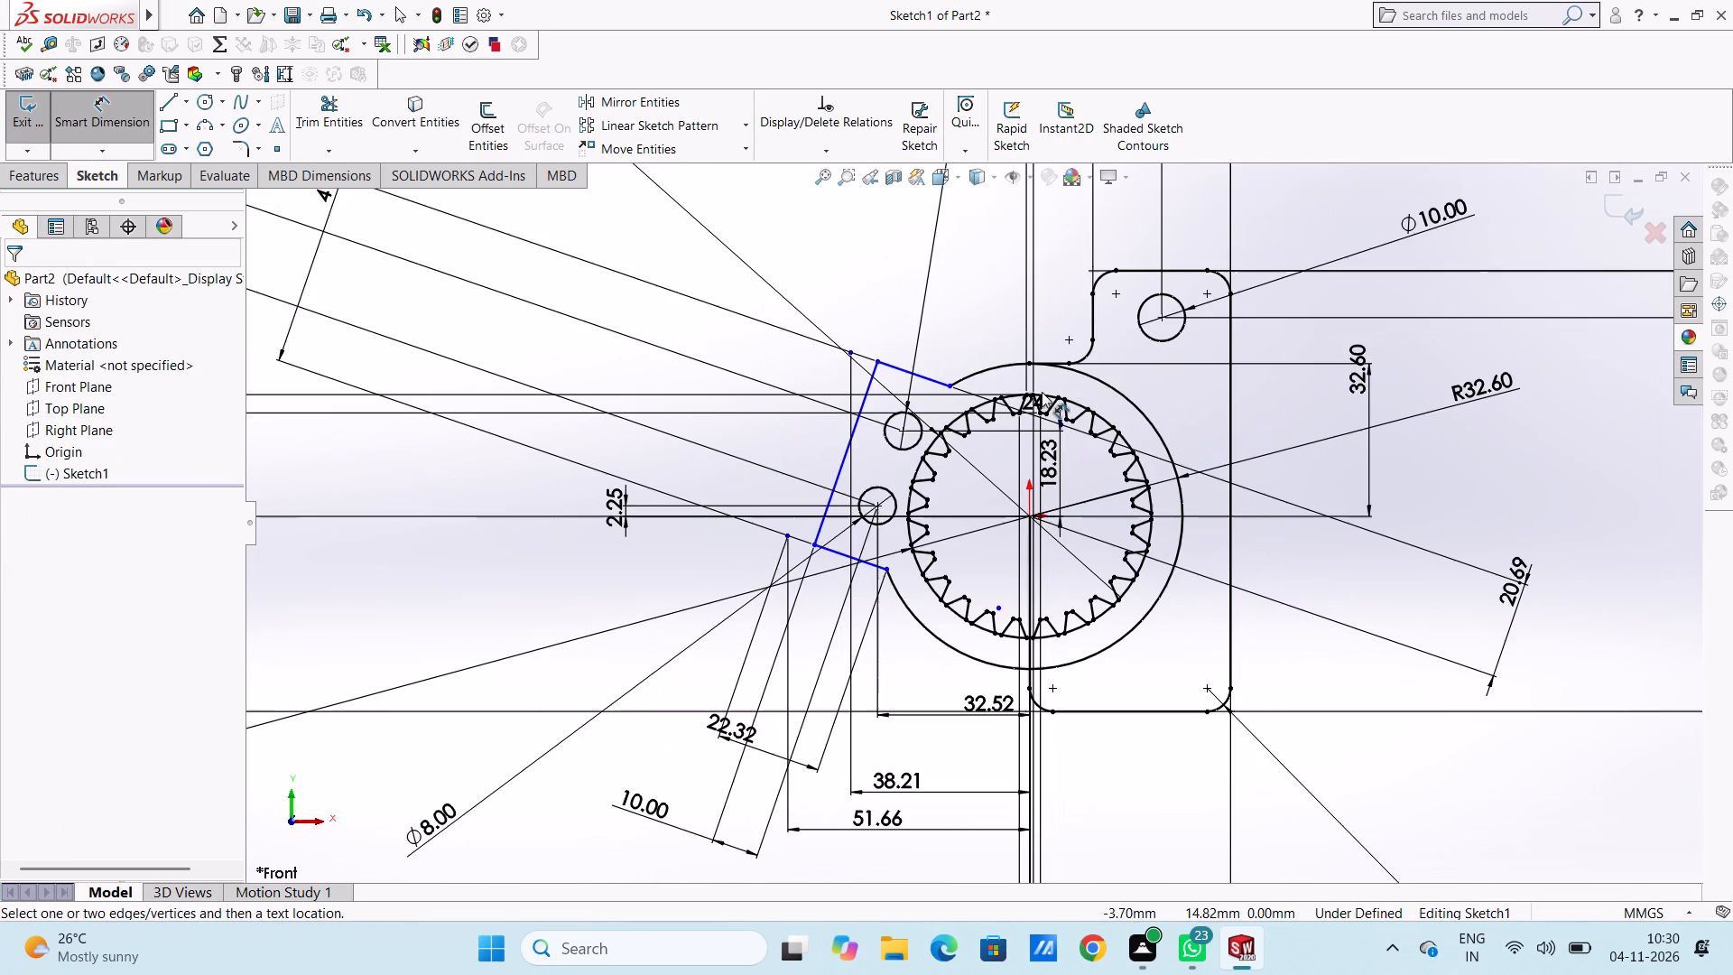
scroll(878, 649, down, 5)
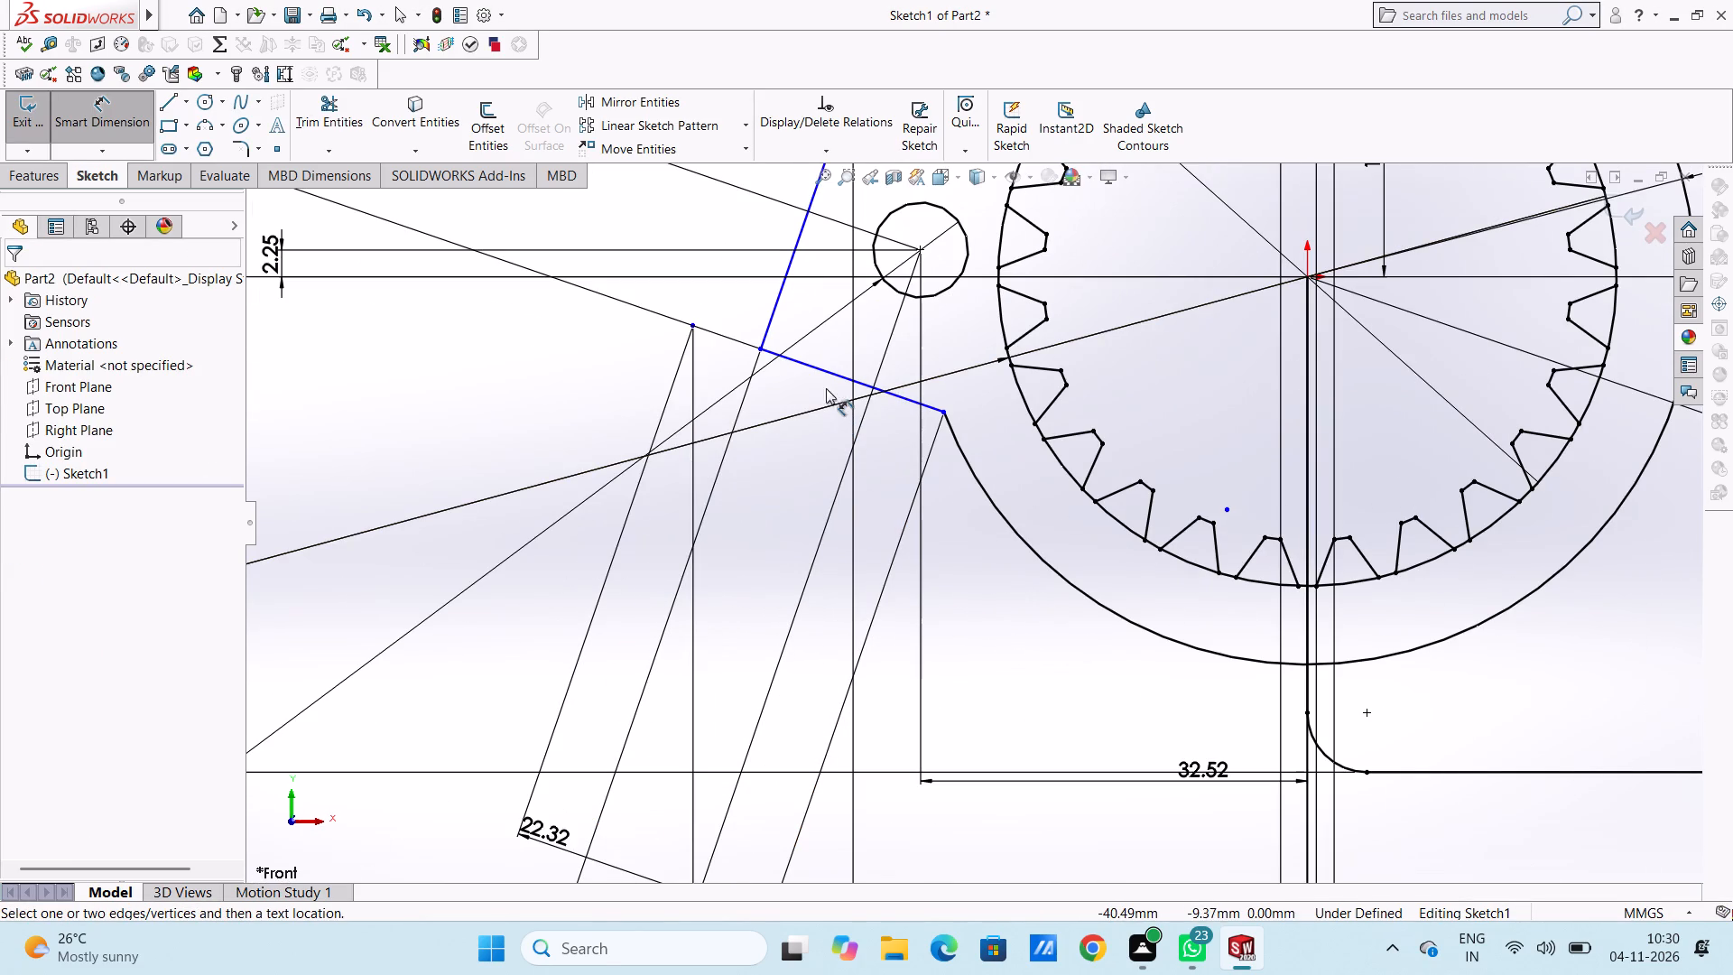
click(826, 376)
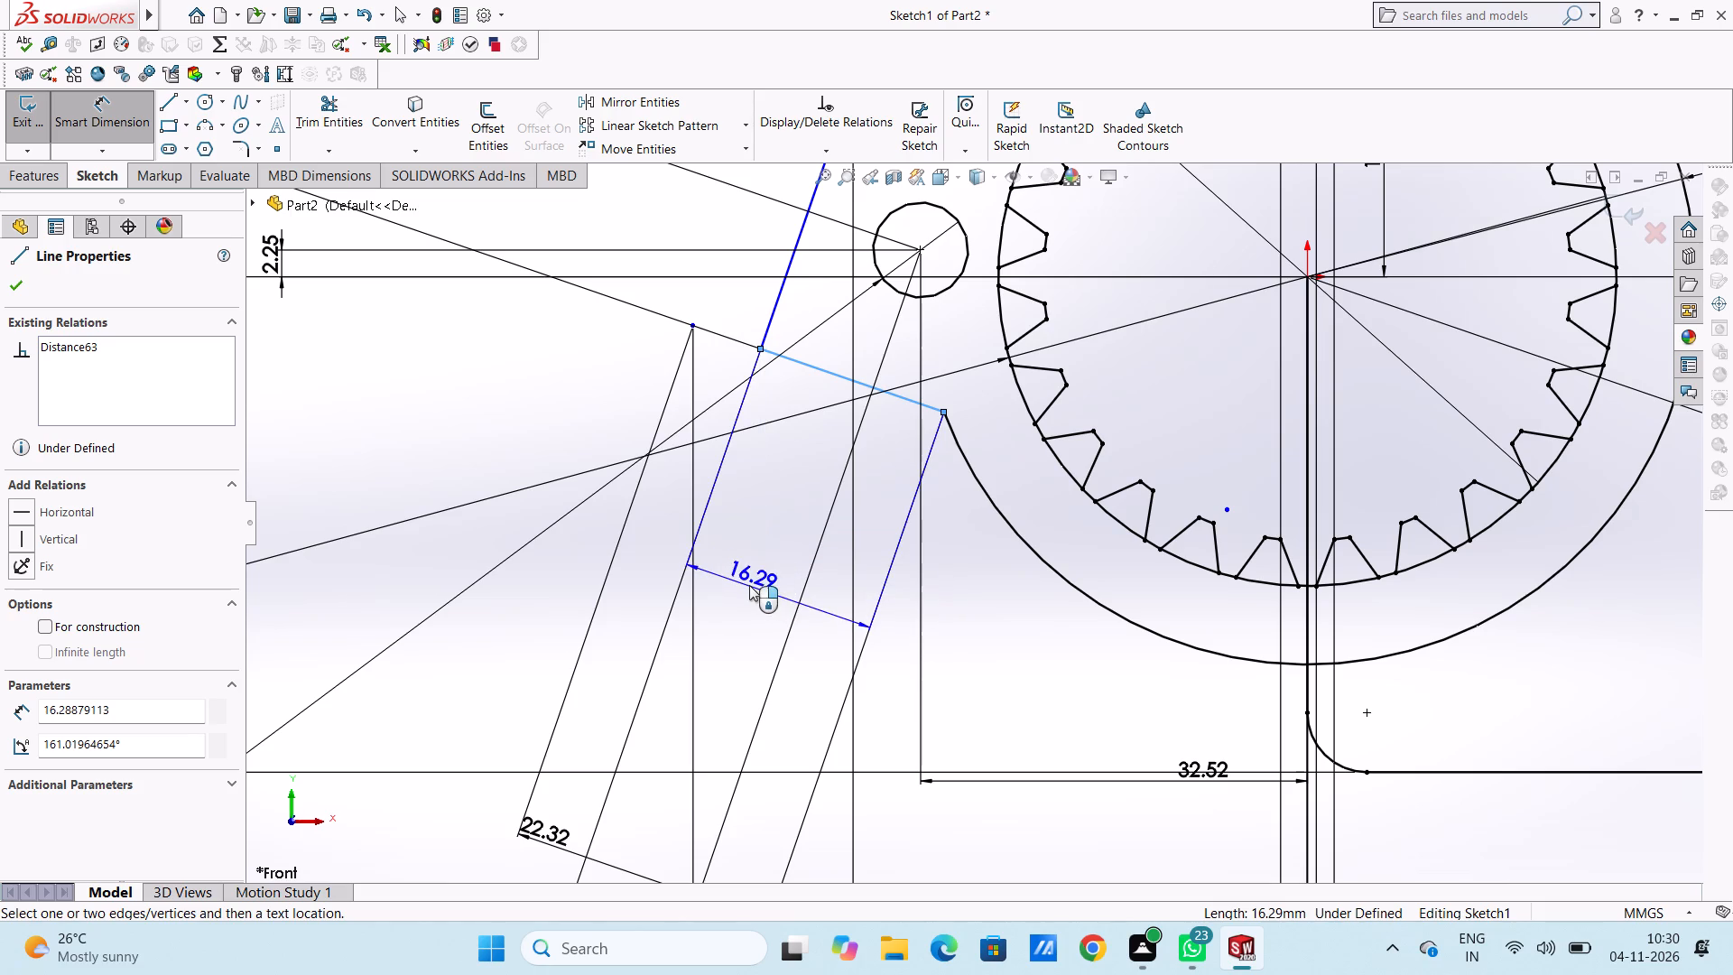
click(801, 599)
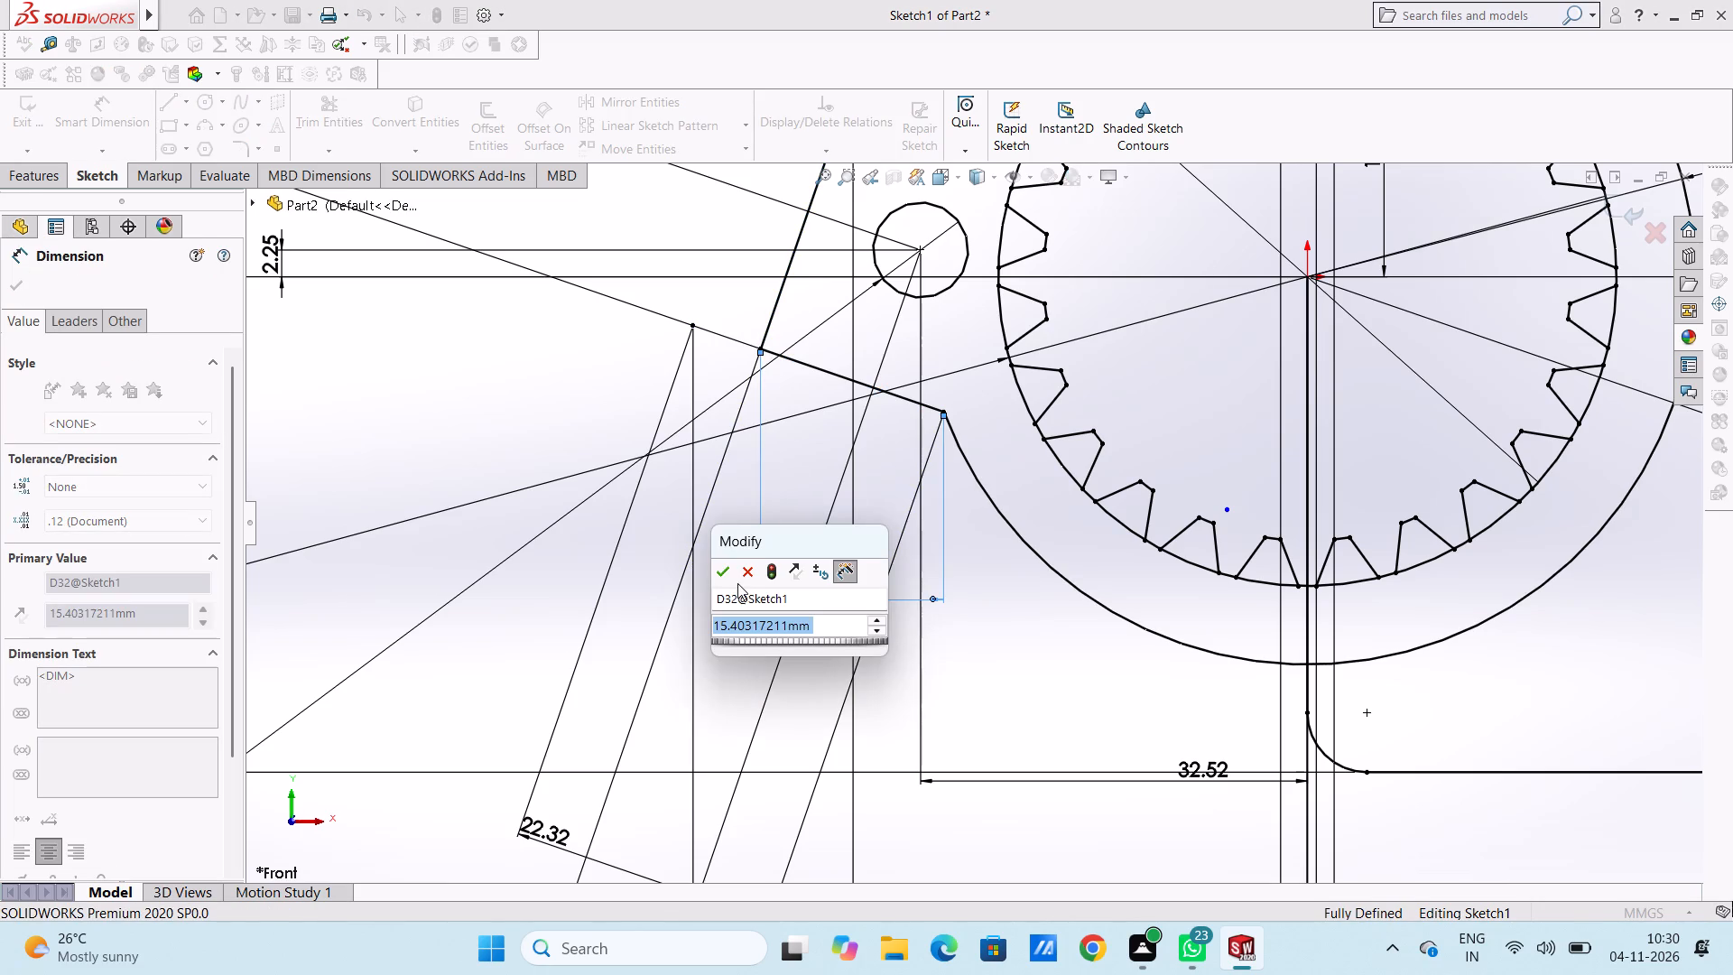
click(724, 569)
click(739, 545)
scroll(739, 545, up, 5)
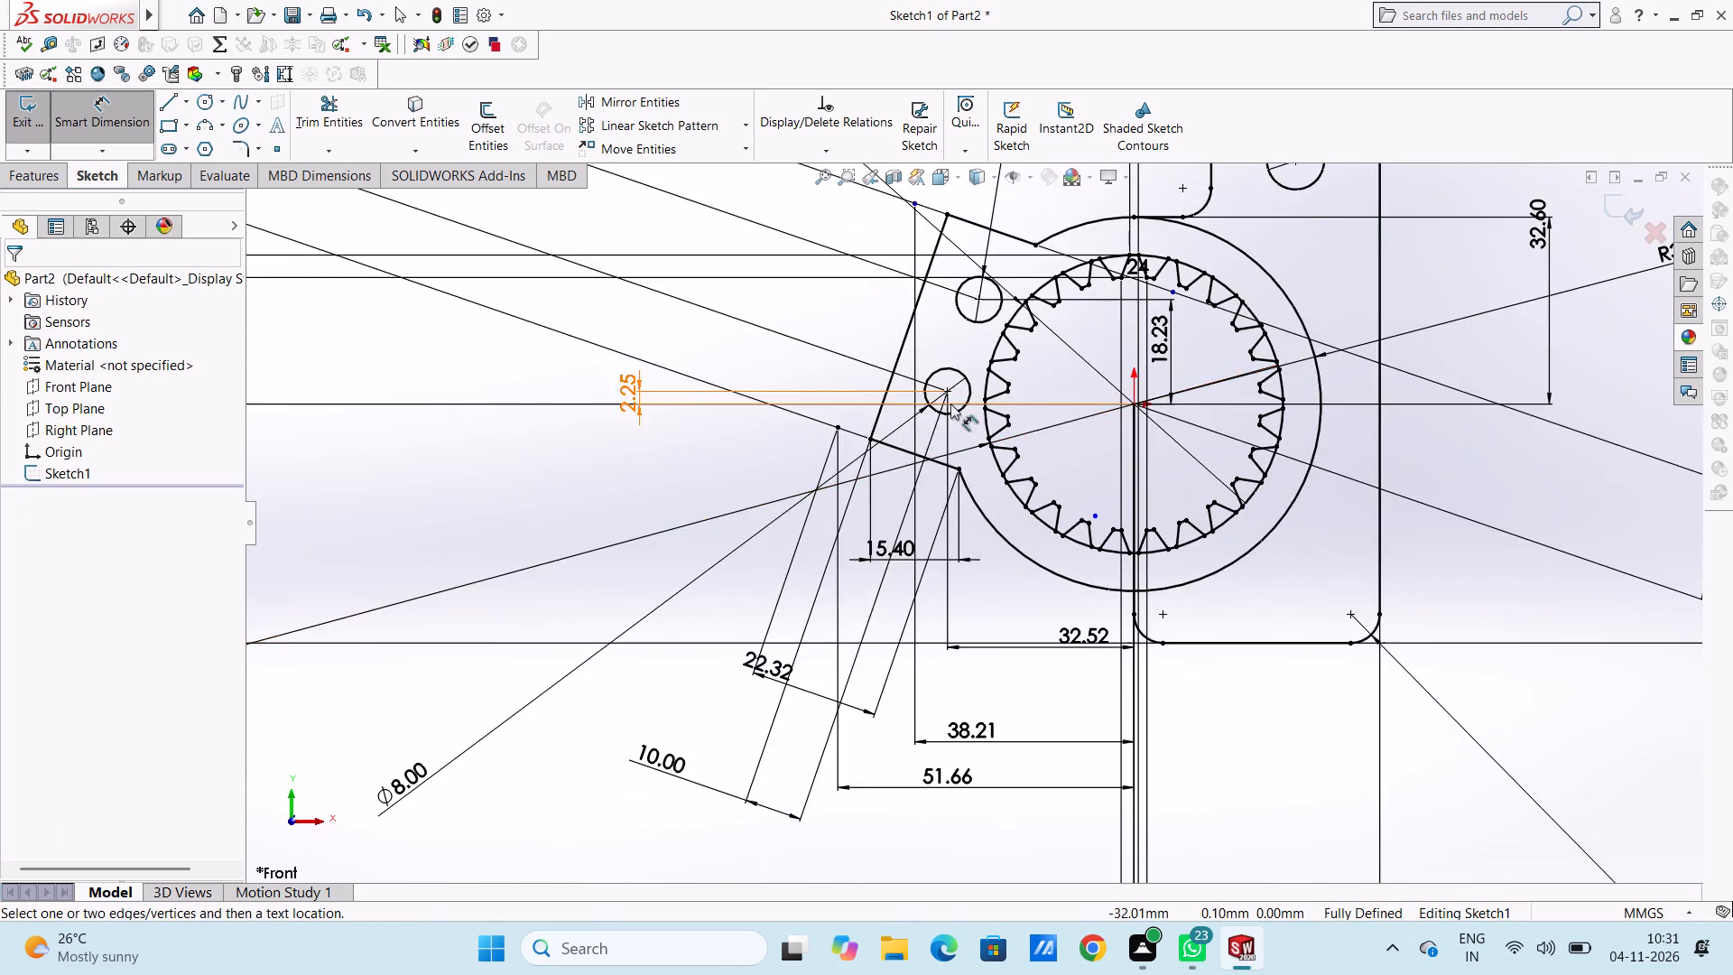
scroll(950, 404, up, 3)
scroll(1037, 374, down, 5)
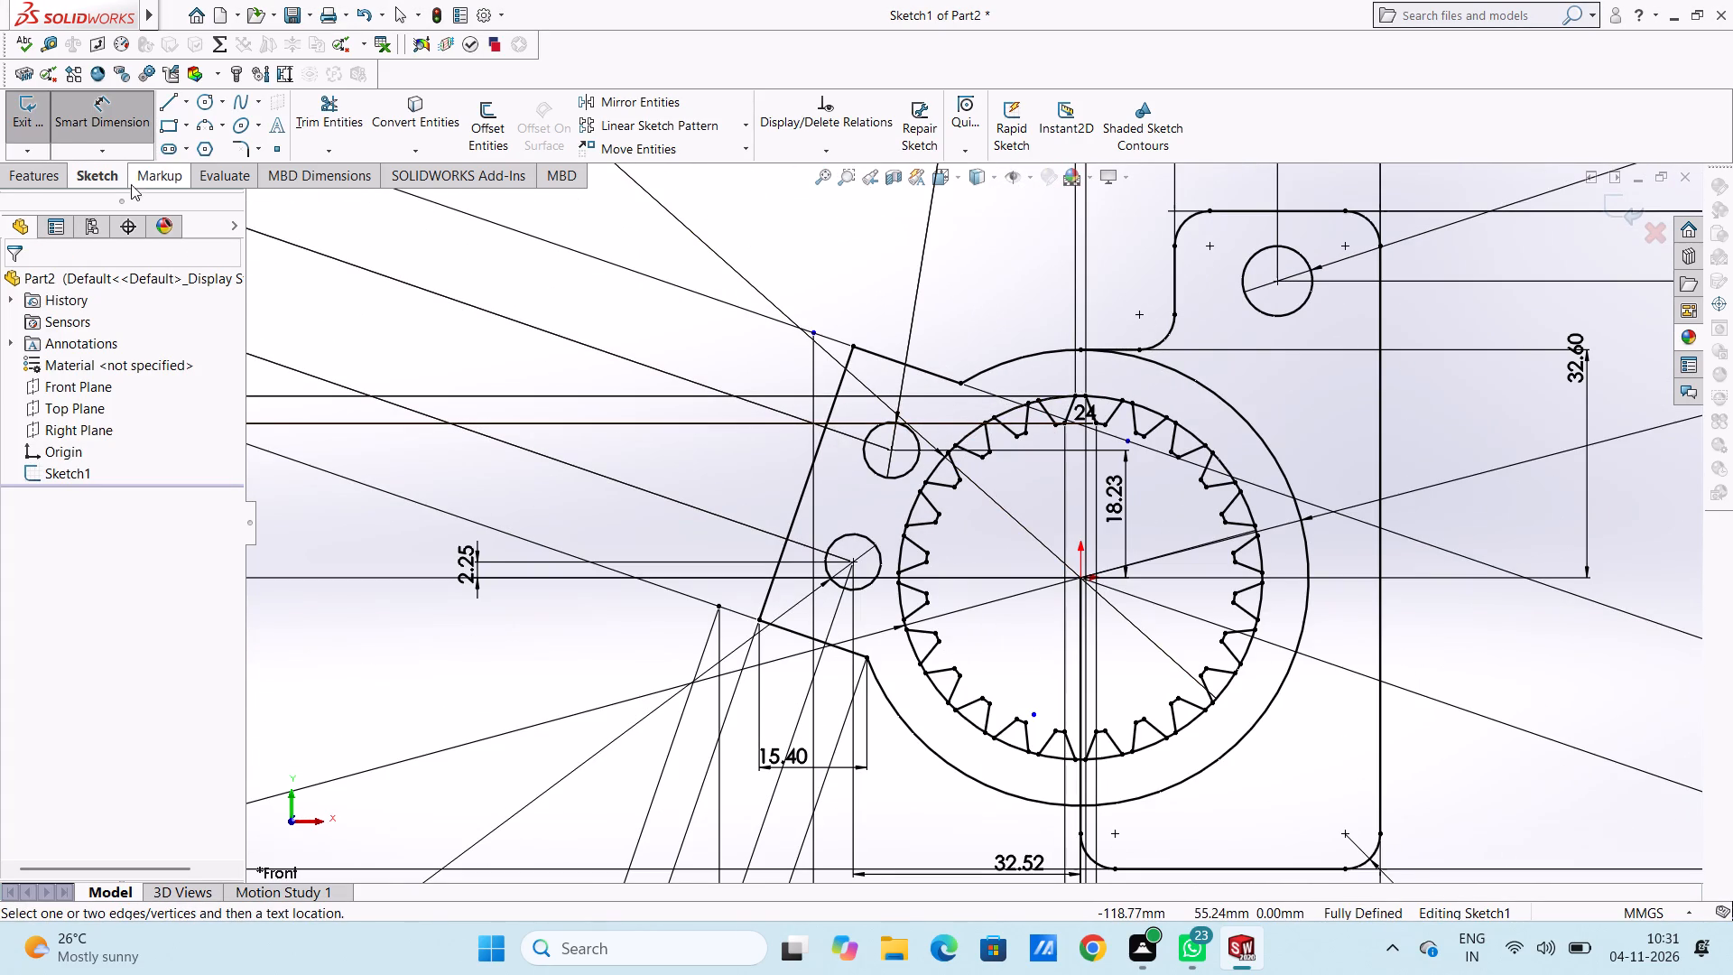
Fillet the arm's two outer corners and its two junctions with the outer ring at a 5 mm radius.
click(138, 114)
click(249, 145)
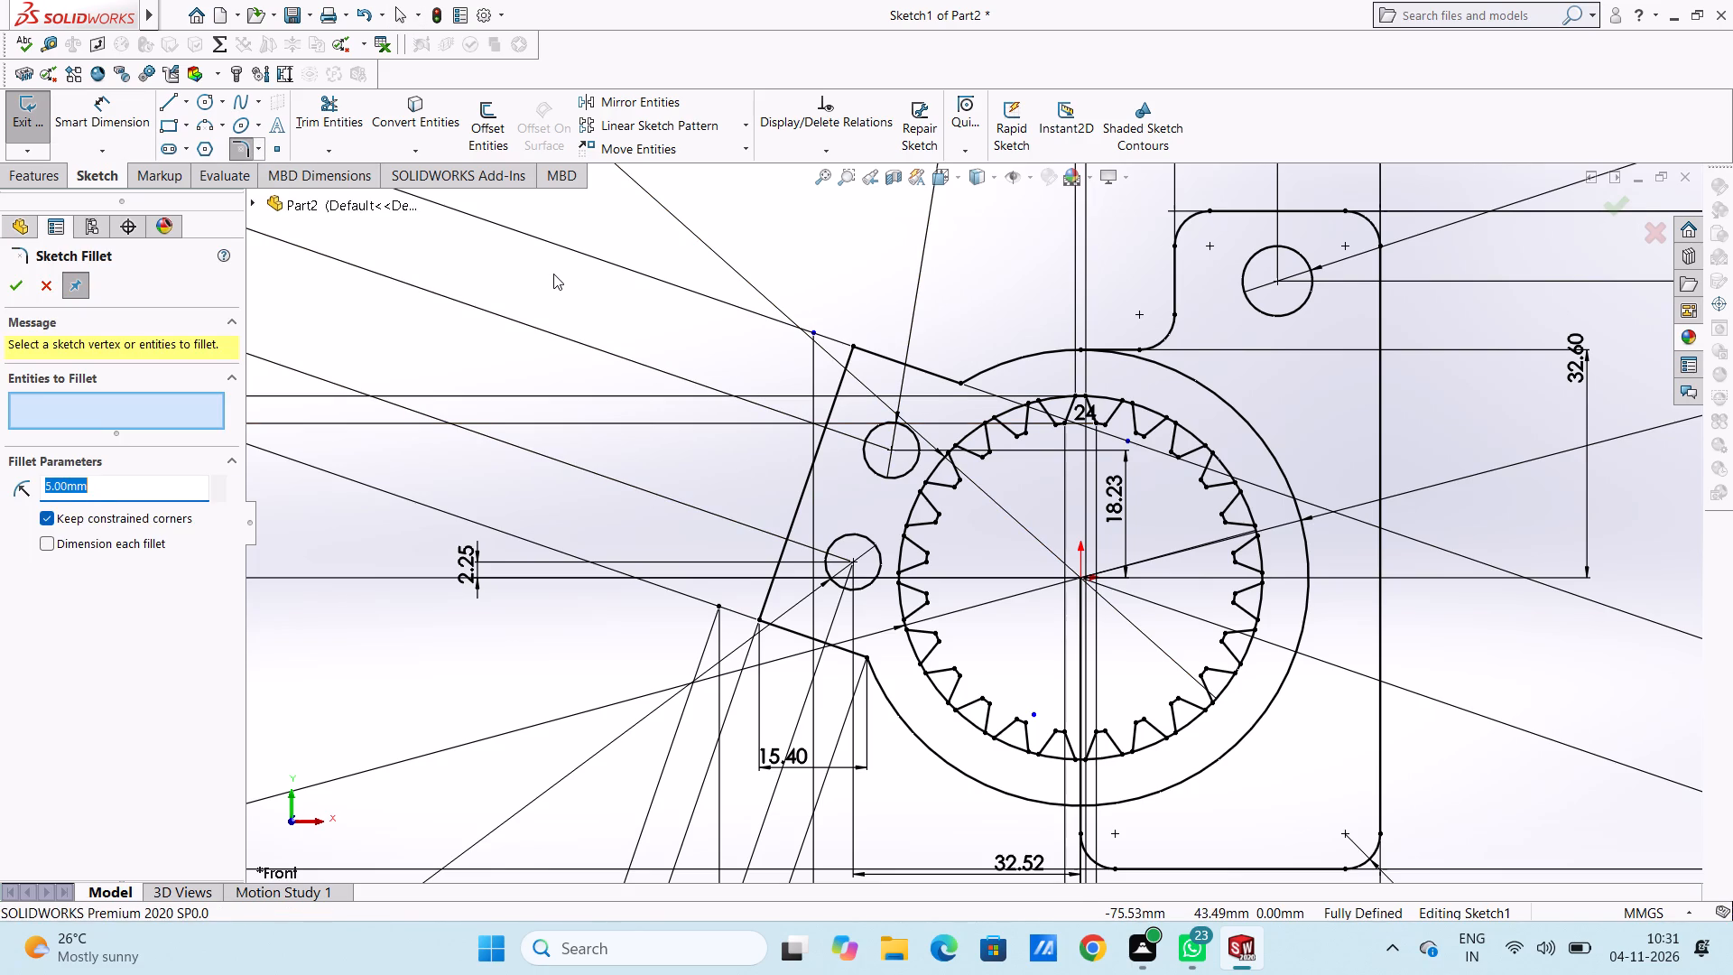
click(964, 382)
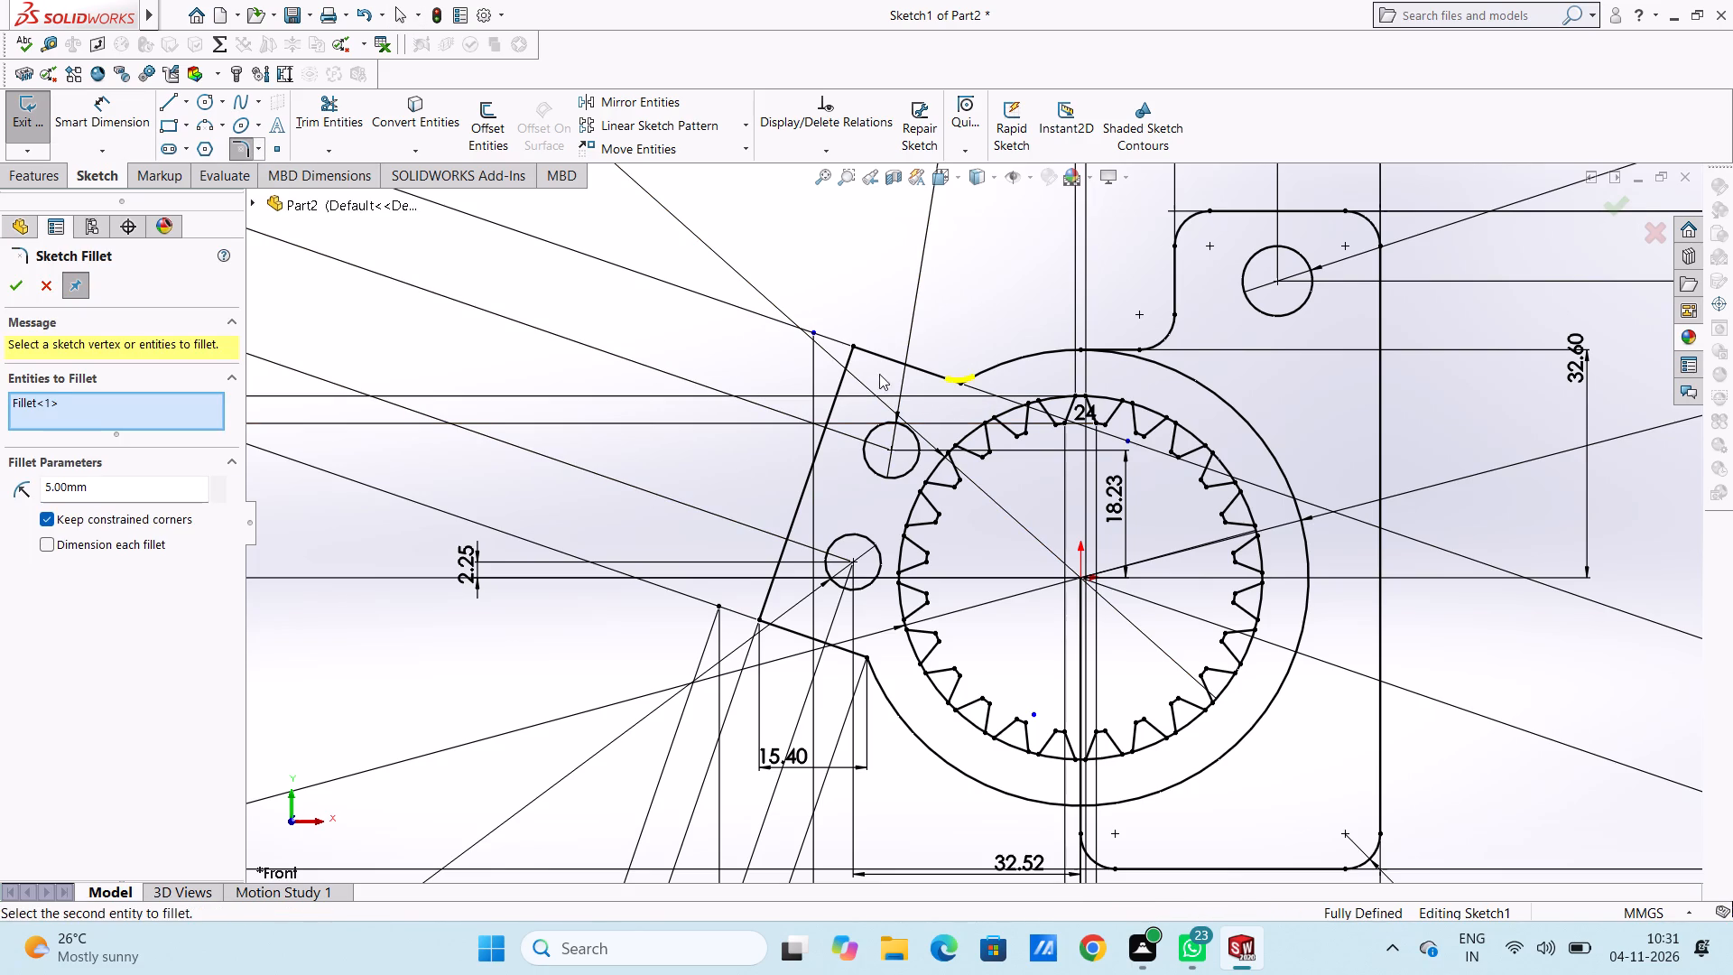
click(856, 346)
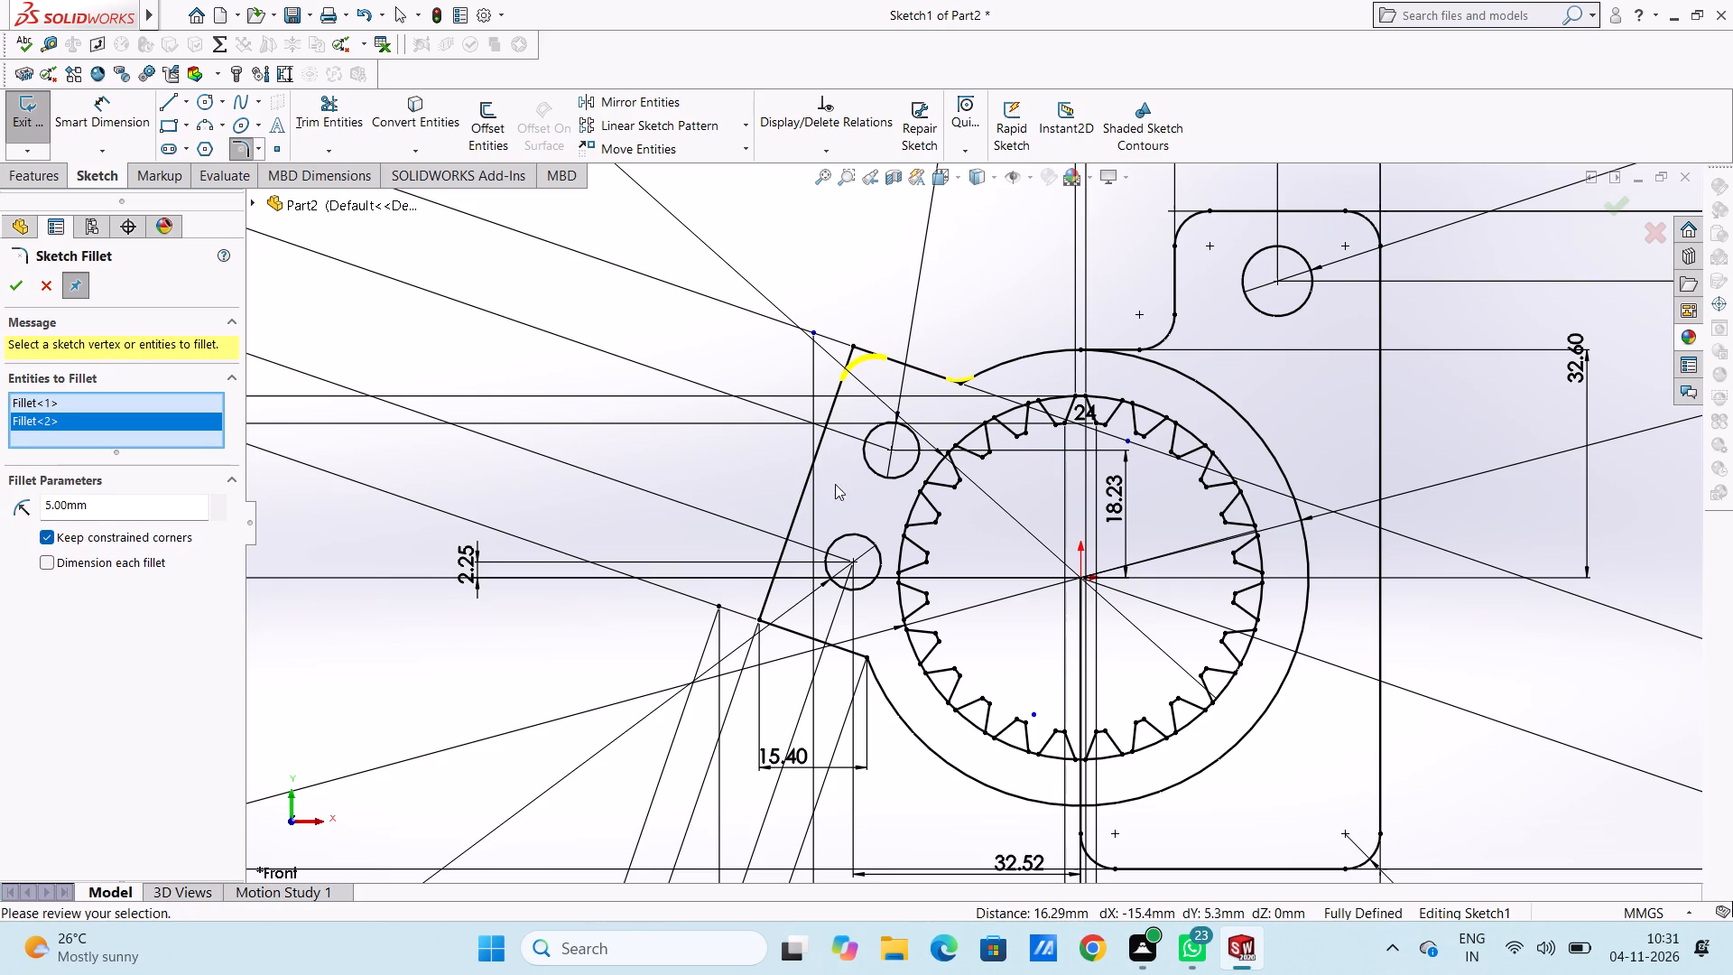
click(756, 618)
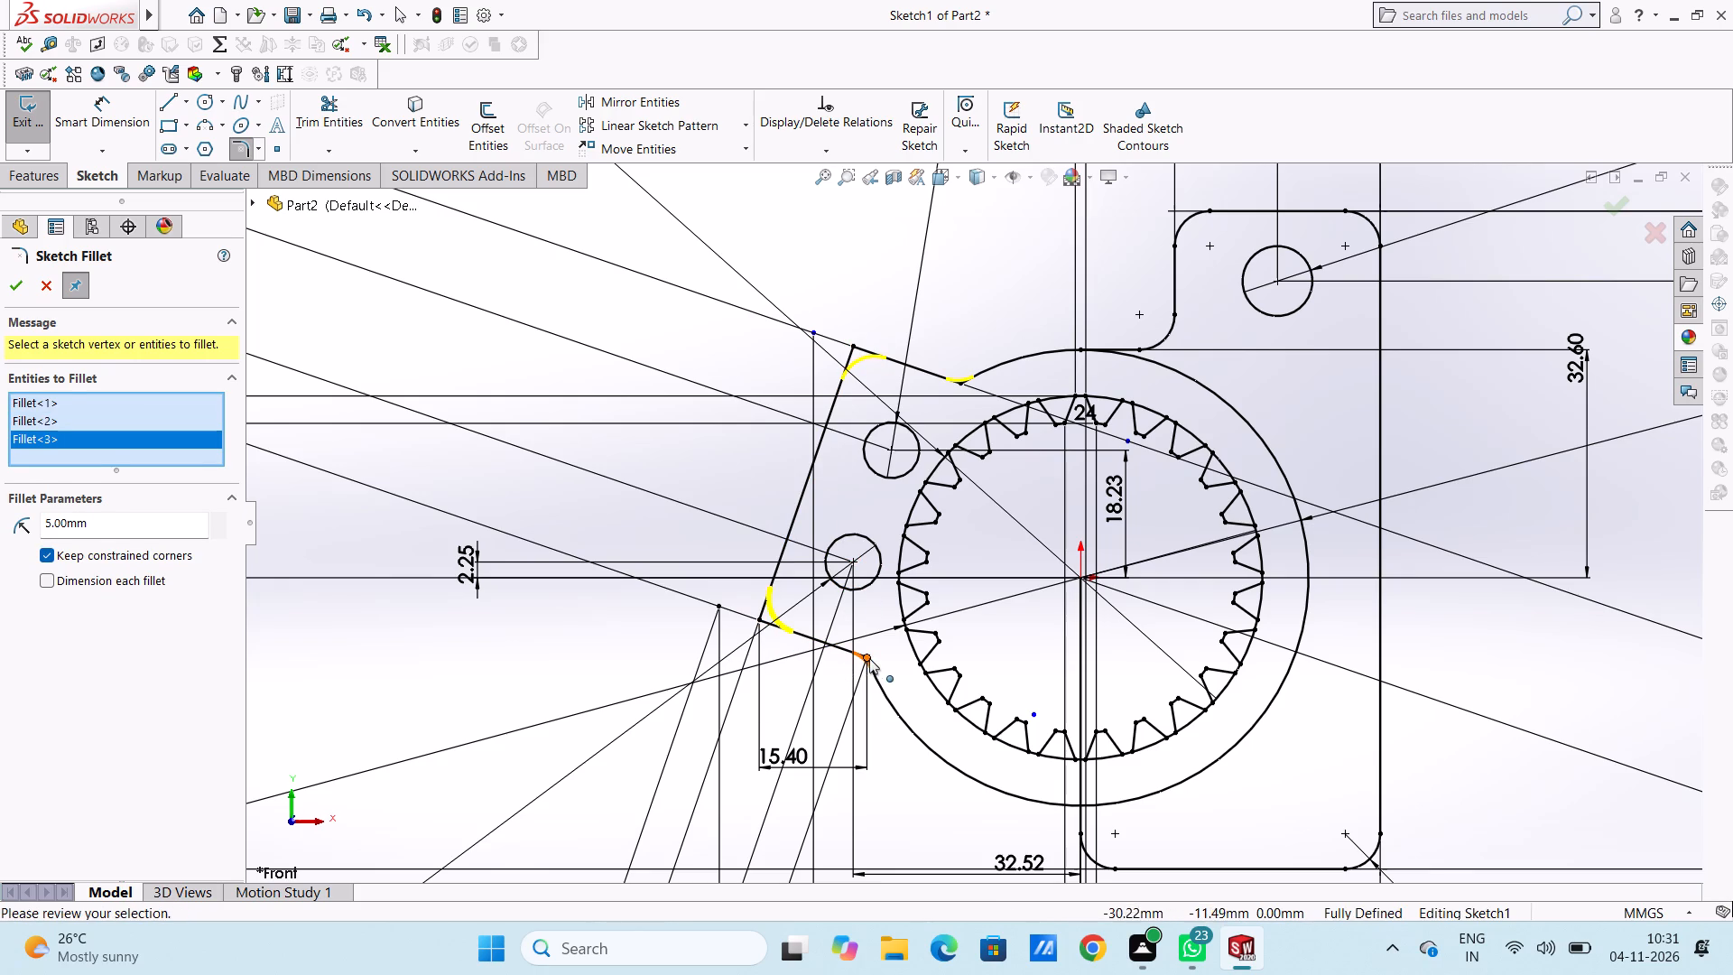
click(869, 658)
click(11, 292)
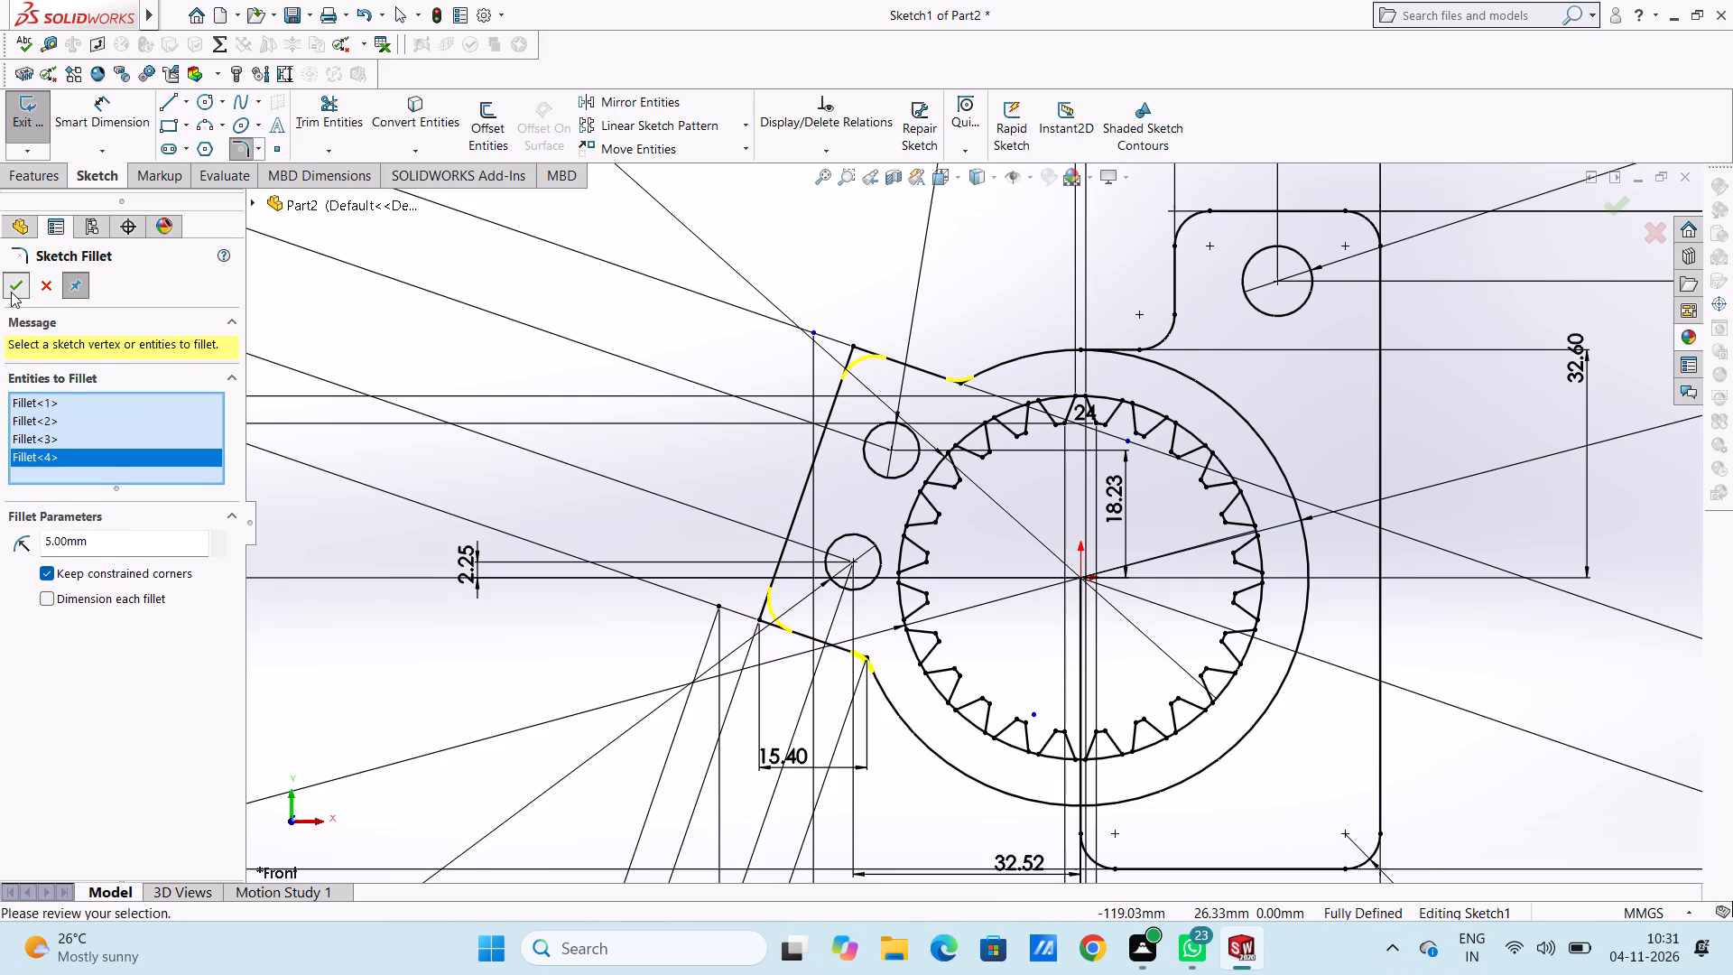
click(12, 284)
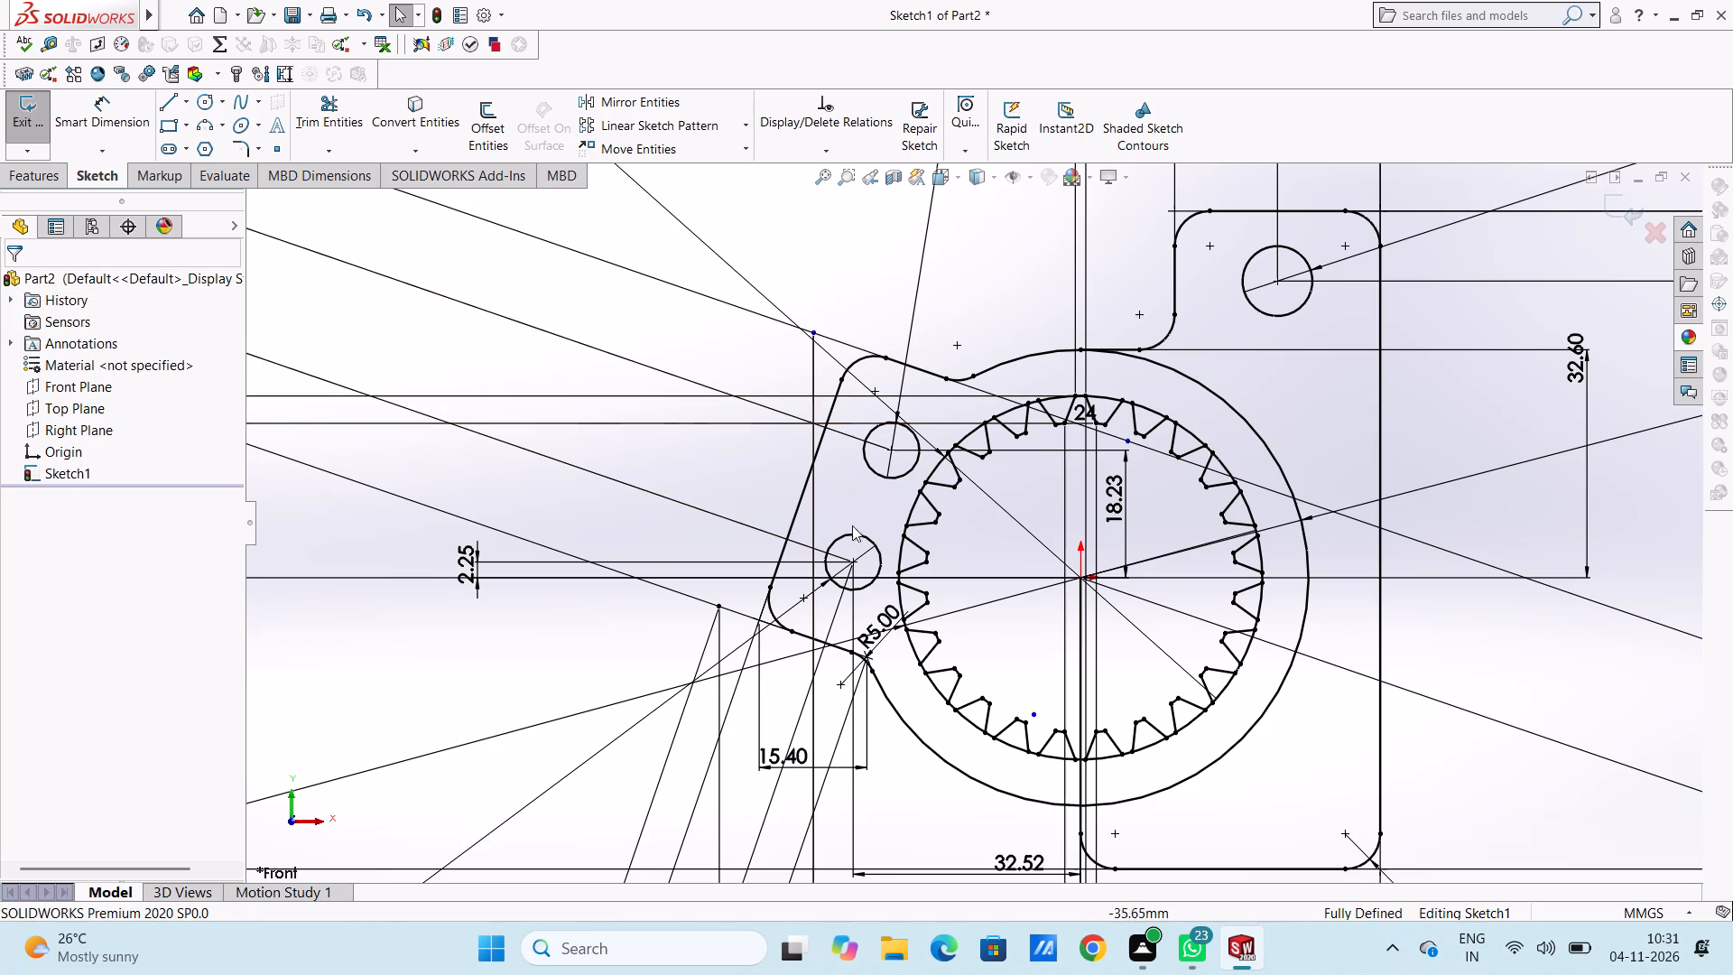
Move the R5.00 fillet dimension text off the ring into clear space below the arm, beside the 8 mm diameter dimension.
scroll(1095, 565, up, 3)
scroll(1108, 557, down, 2)
scroll(1117, 552, up, 1)
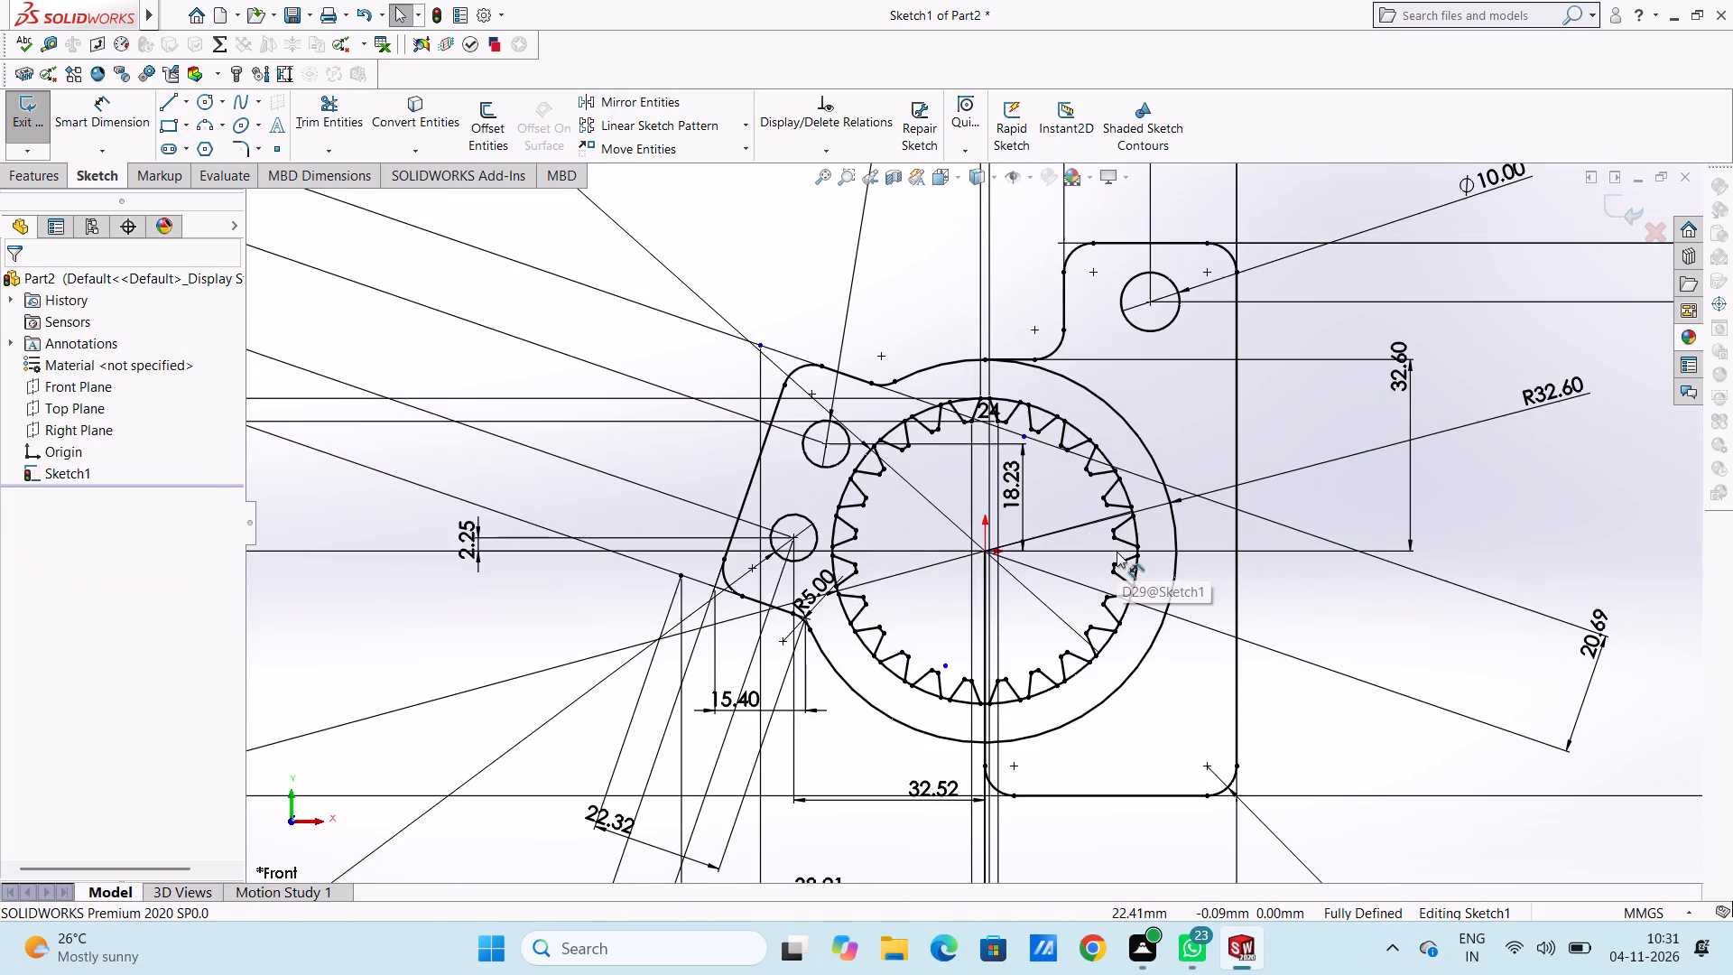
scroll(1117, 552, up, 1)
drag(857, 571, 570, 823)
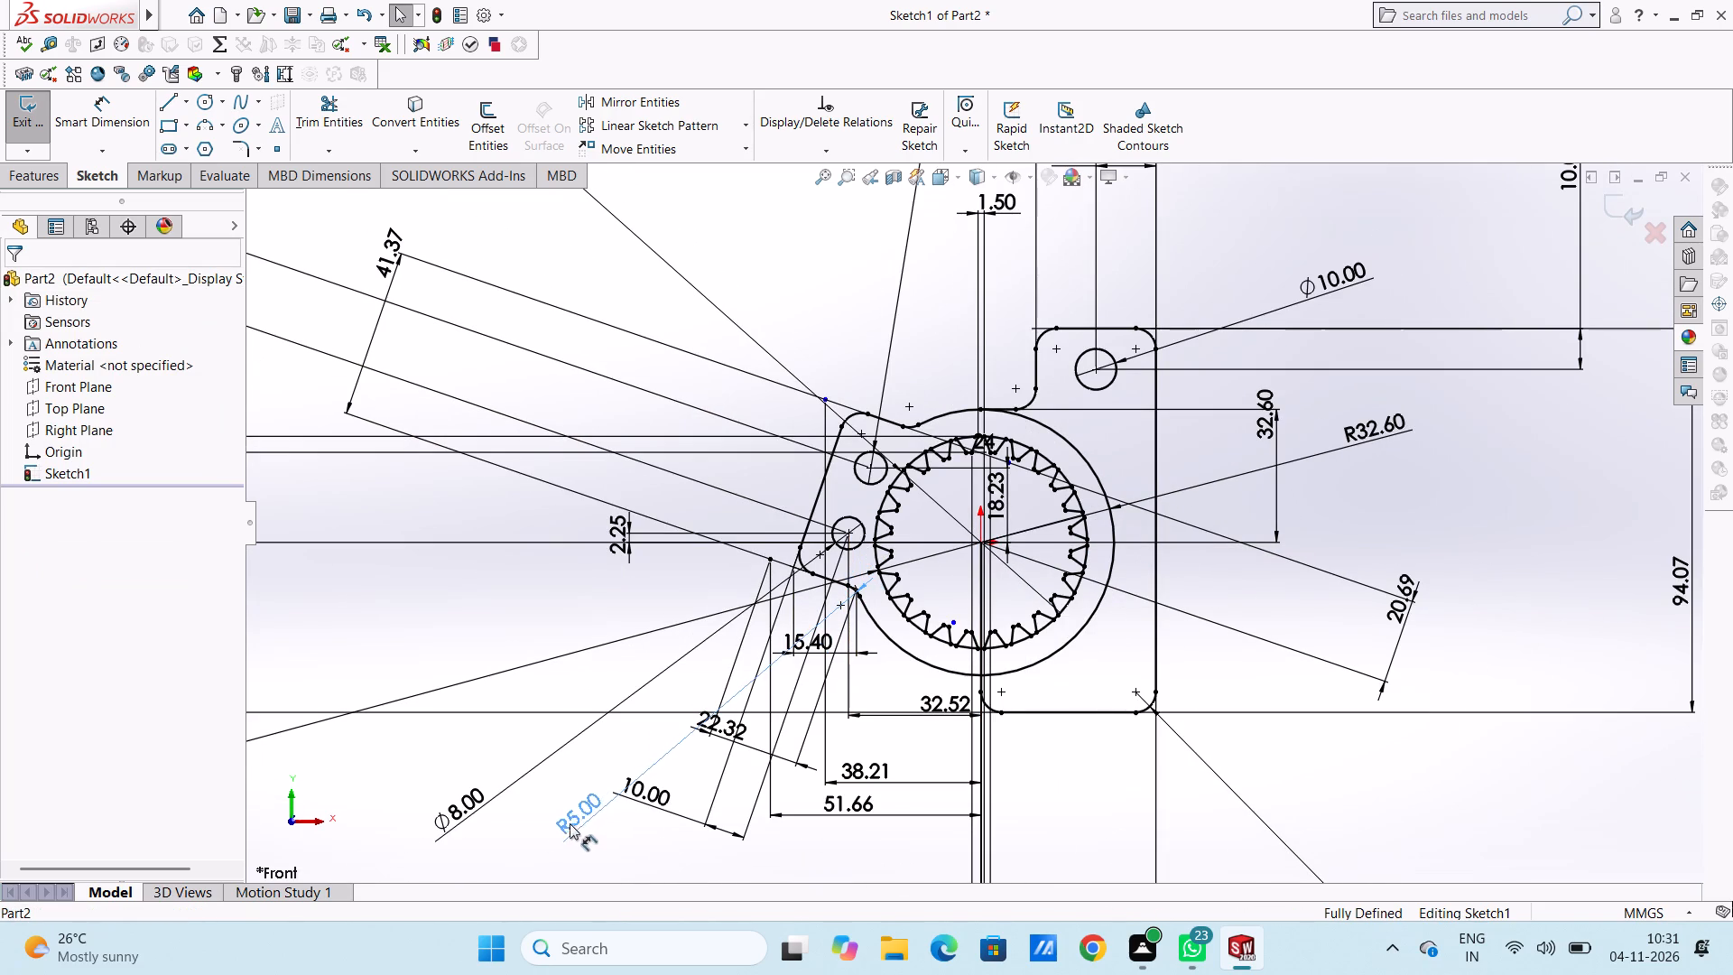
drag(570, 823, 549, 831)
click(489, 616)
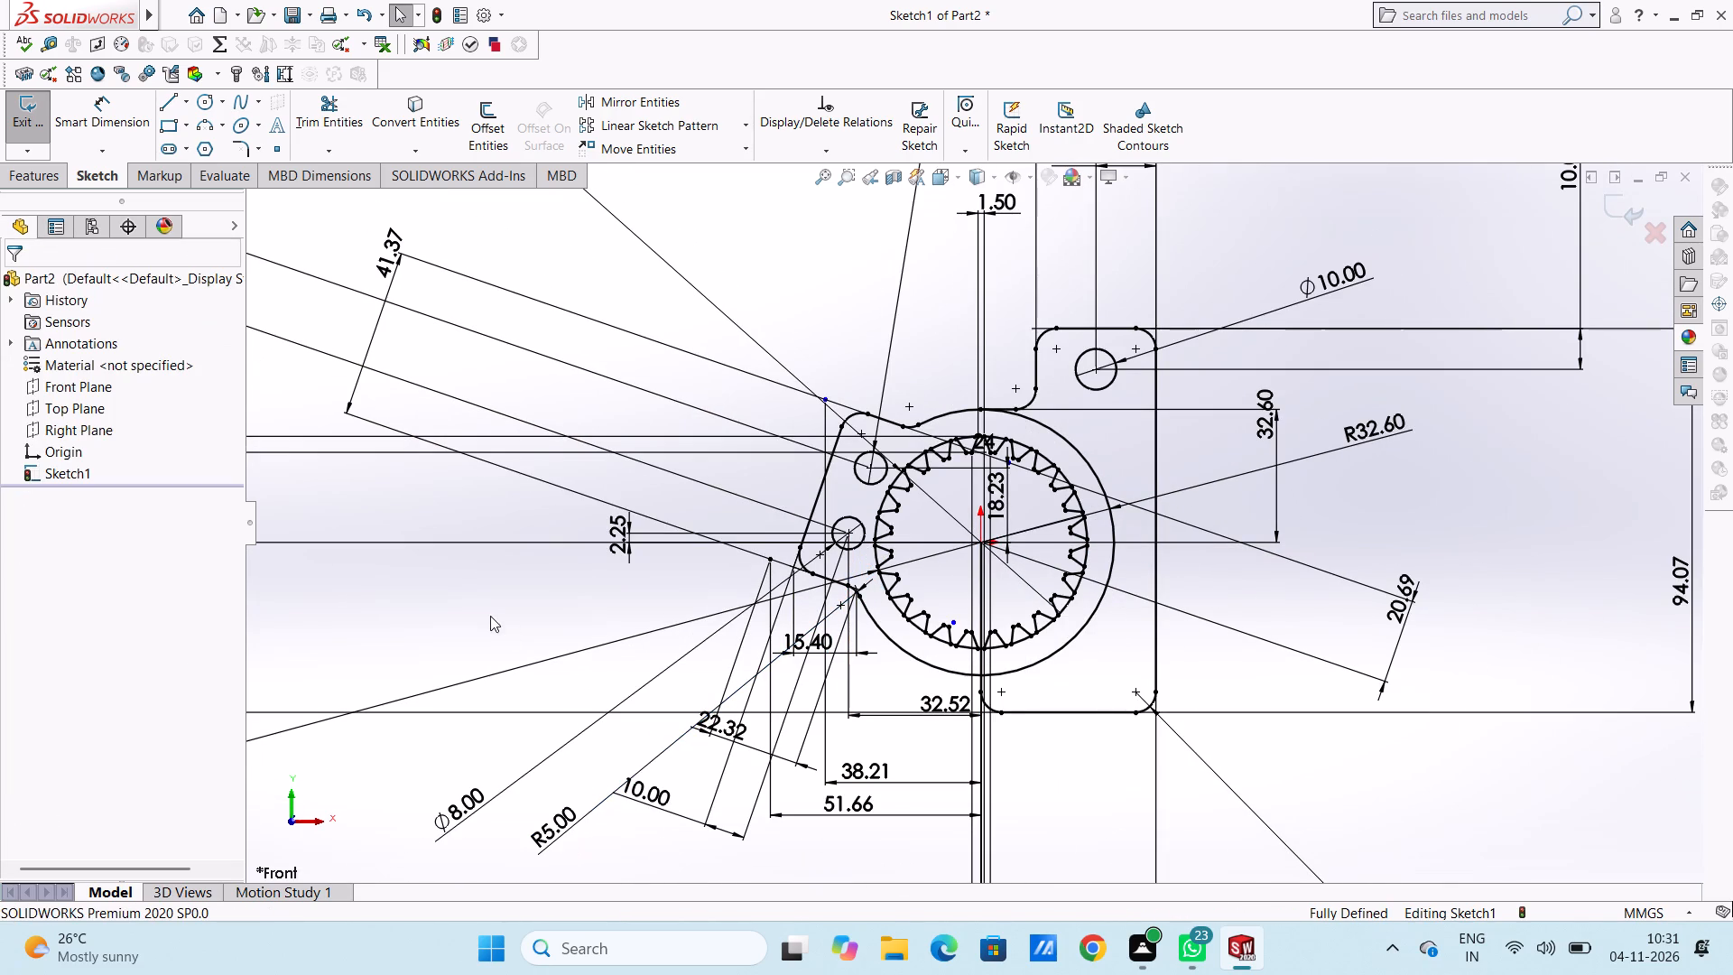
Start a boss extrusion of the sketch and choose the ring-and-arm region as its first contour.
scroll(902, 704, down, 4)
scroll(958, 636, up, 4)
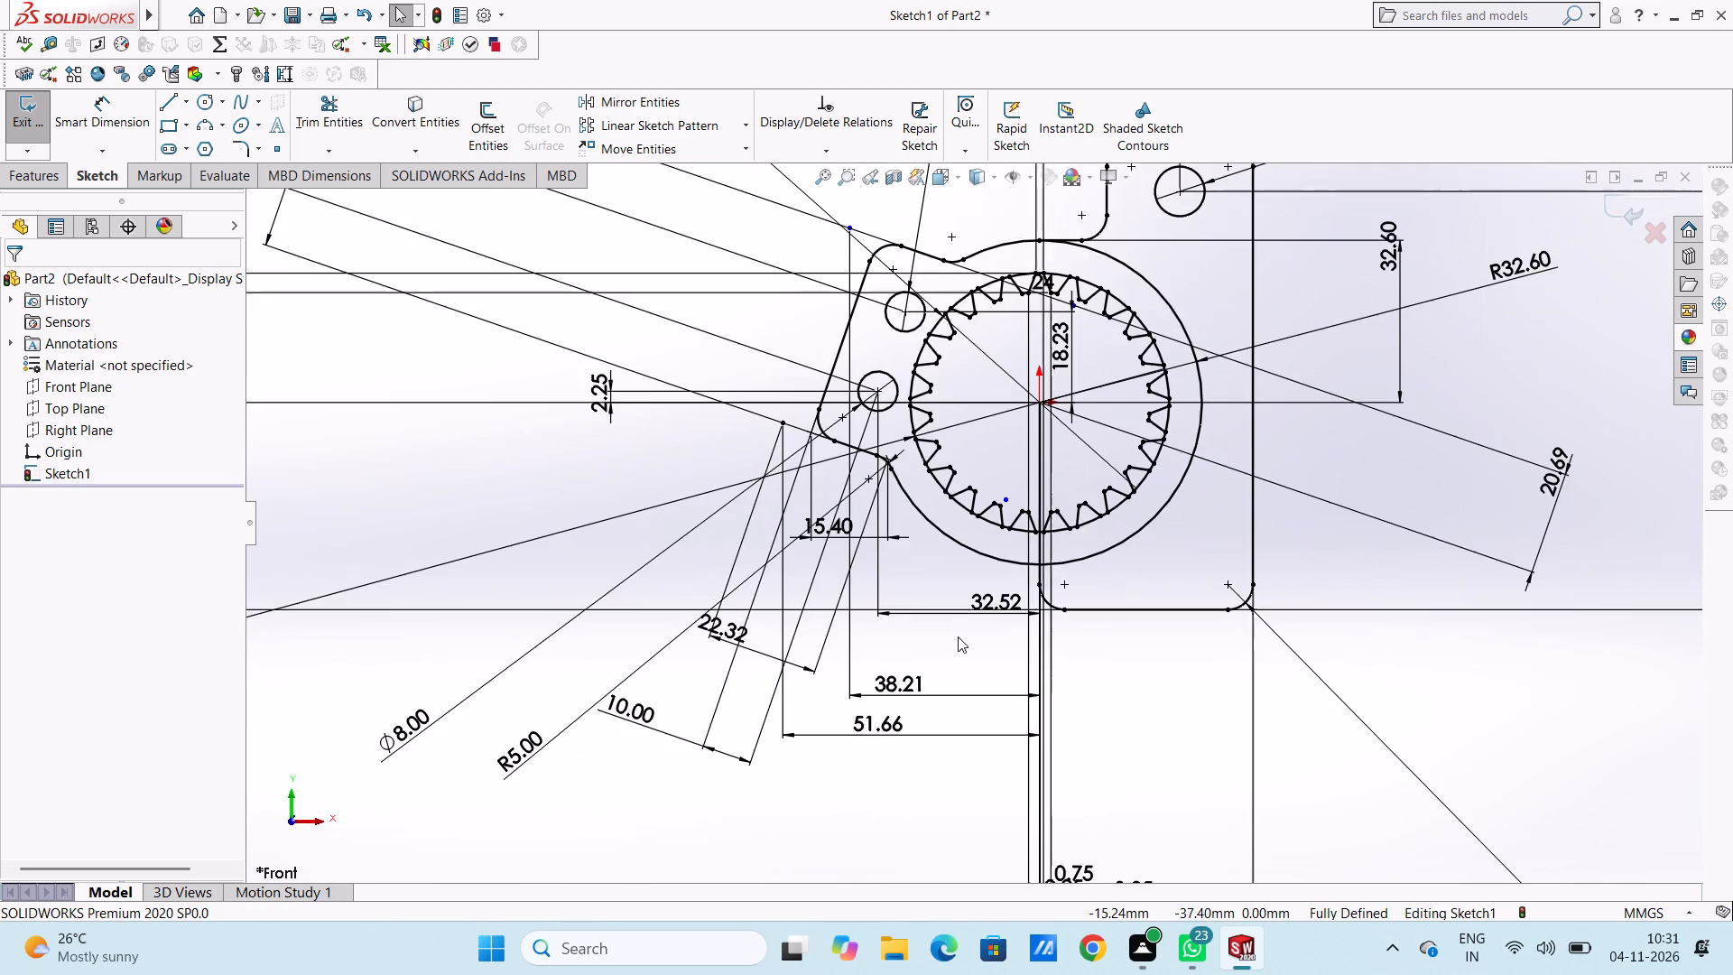
scroll(1056, 502, up, 3)
scroll(1044, 392, down, 3)
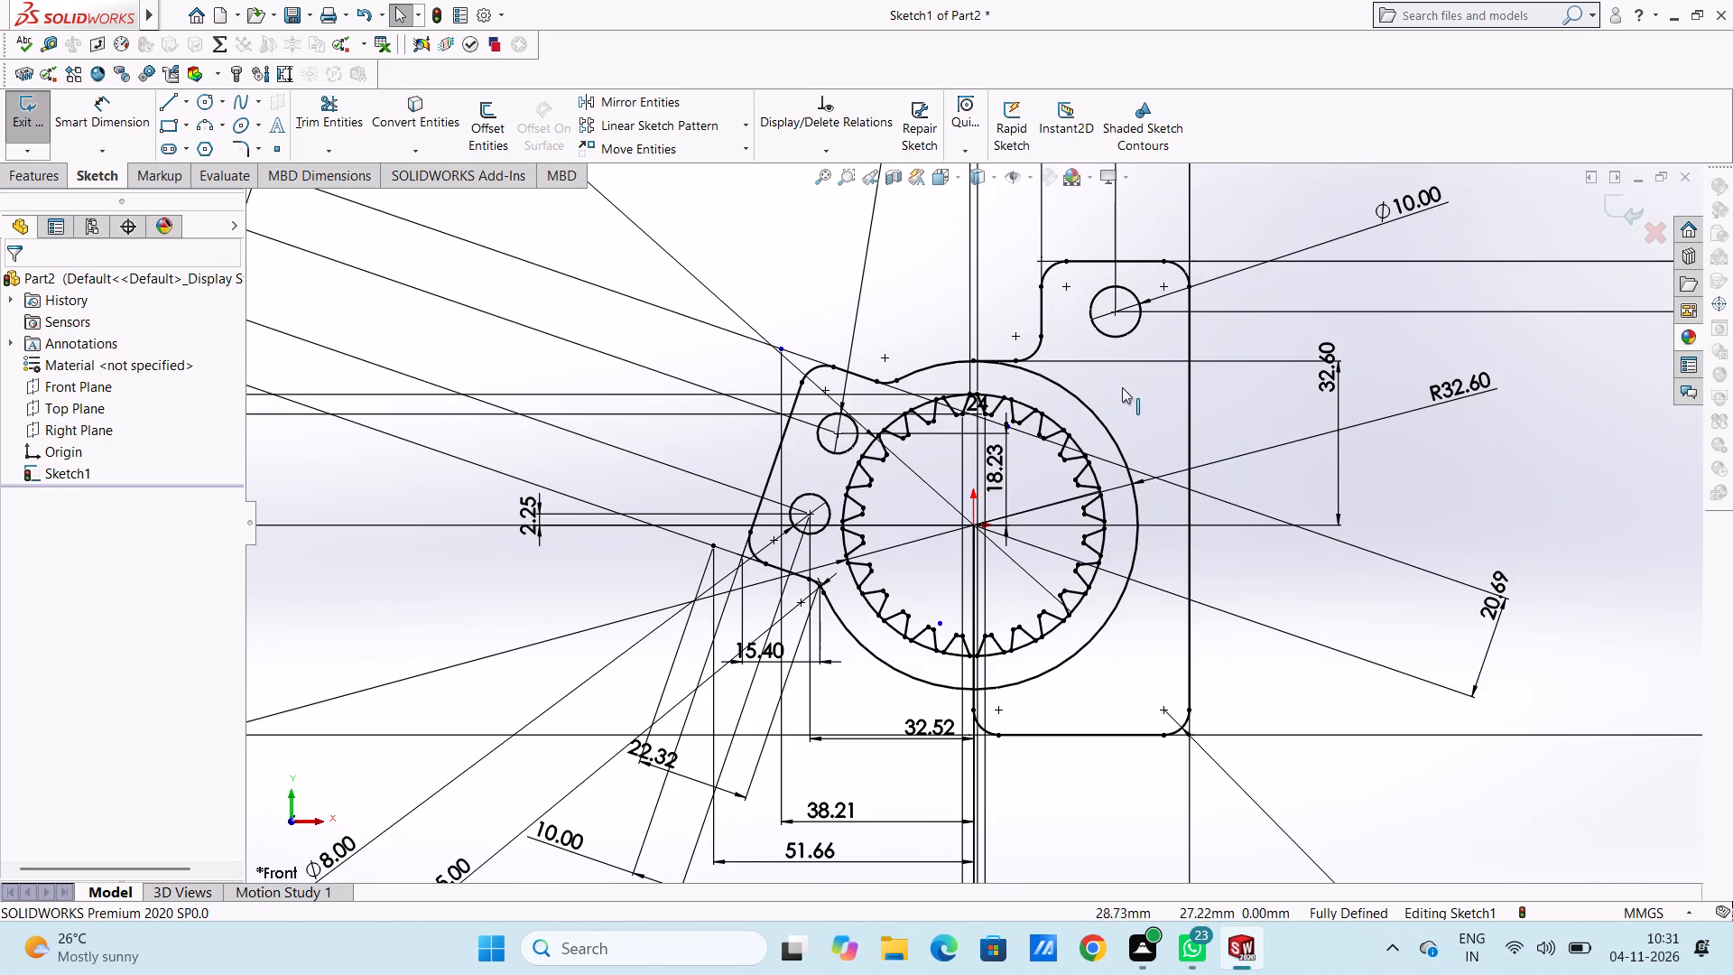
middle_drag(1163, 400, 1130, 446)
scroll(1130, 446, down, 1)
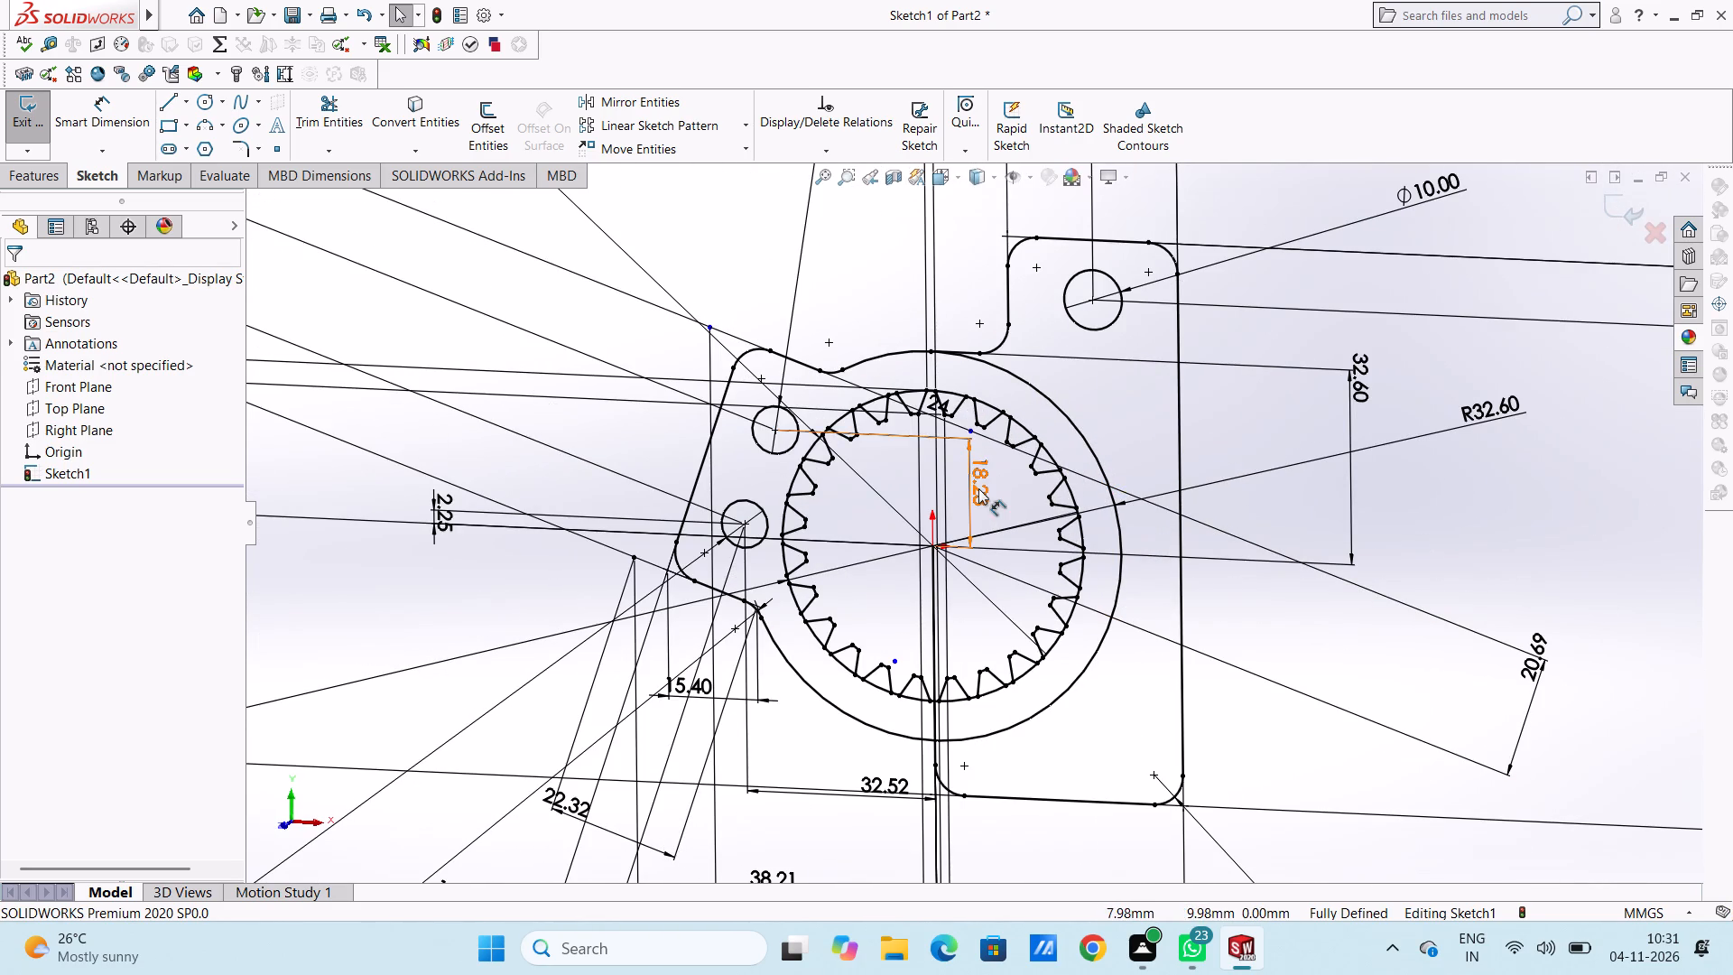
click(55, 175)
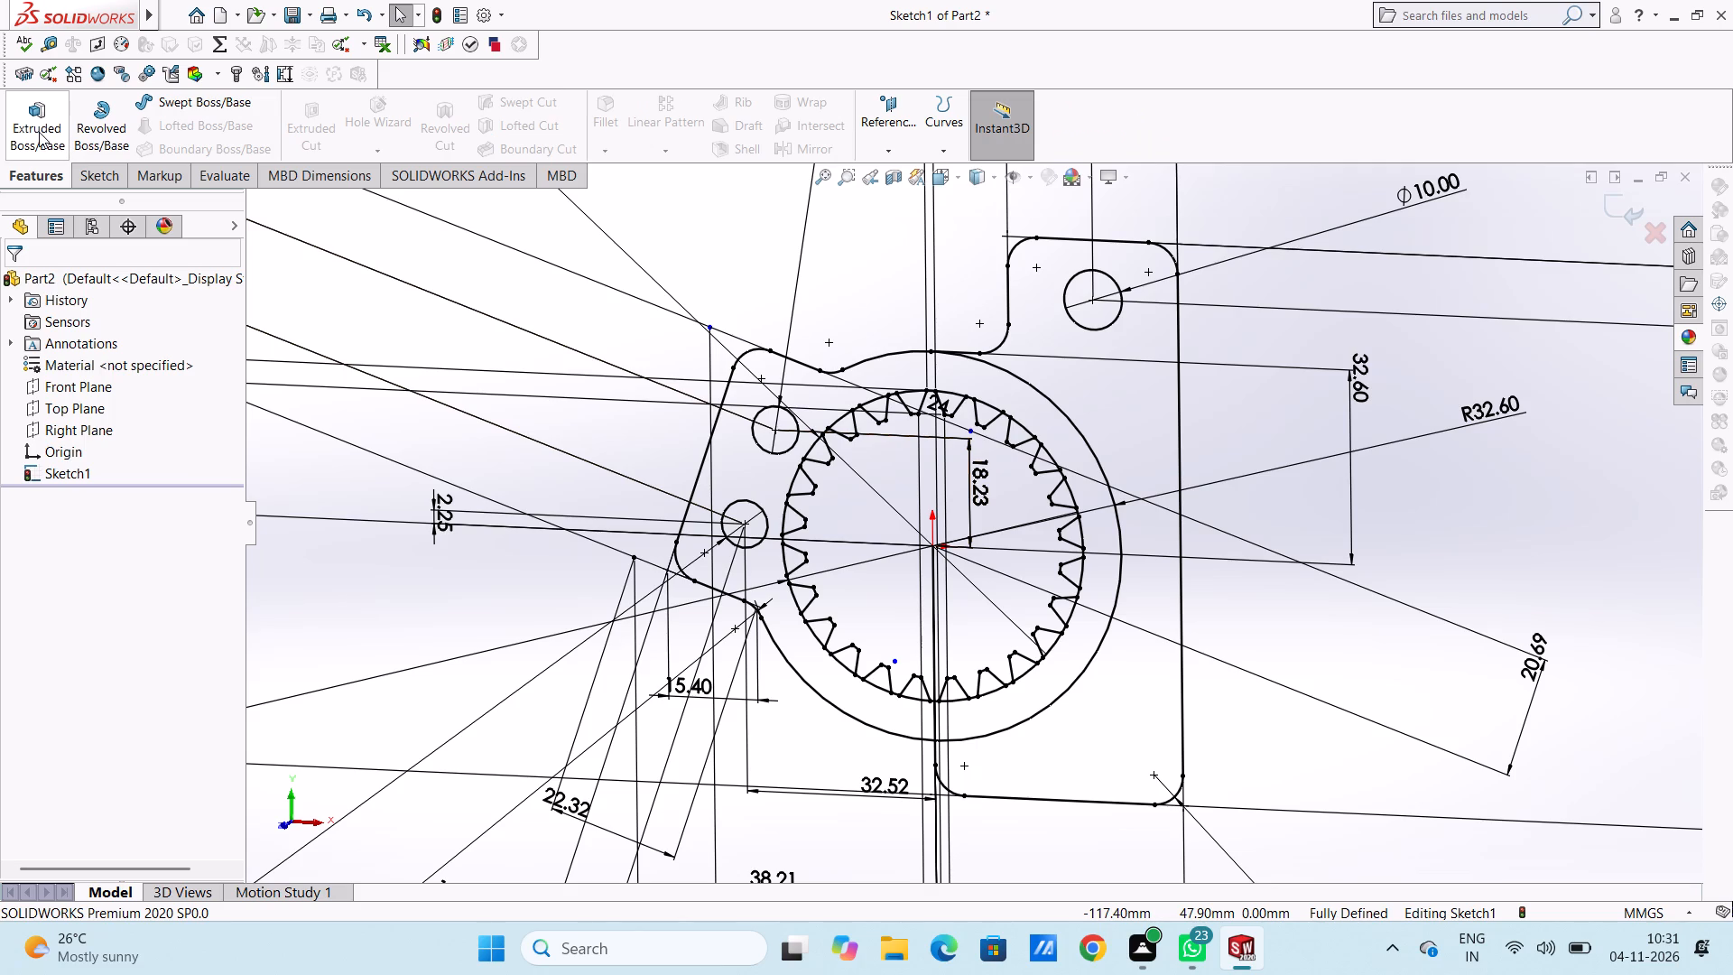
click(38, 136)
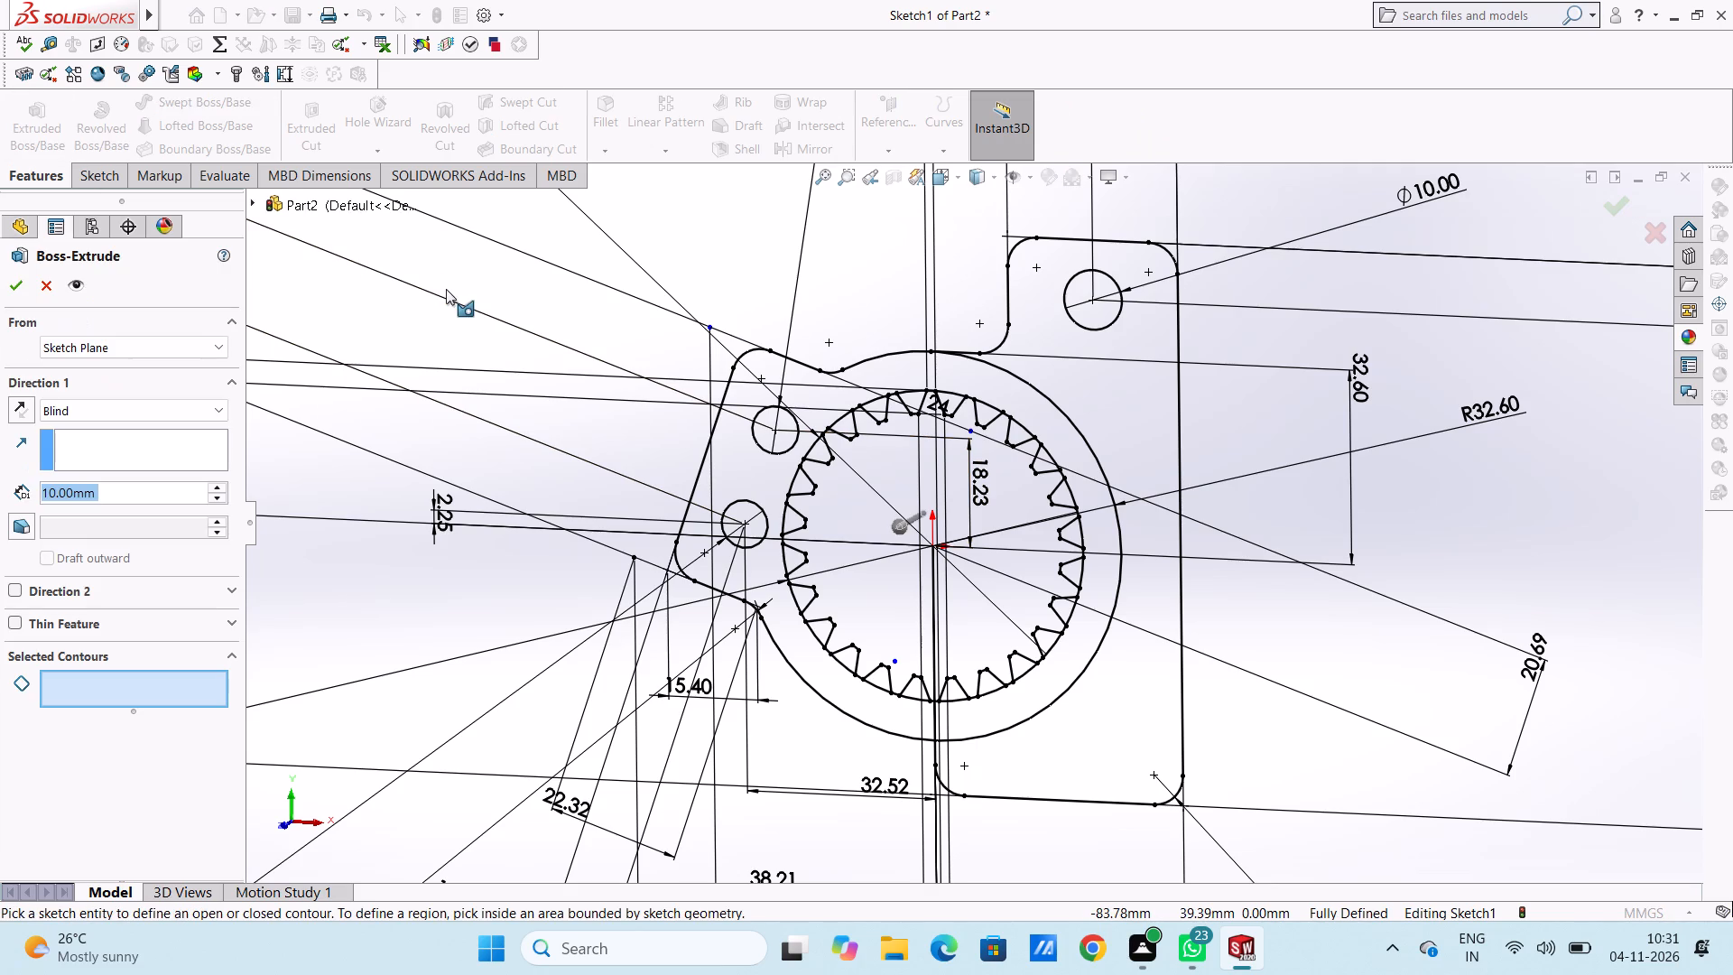
click(877, 389)
Add the ten tooth regions along the ring's upper arc to the extrusion contours.
scroll(857, 444, down, 5)
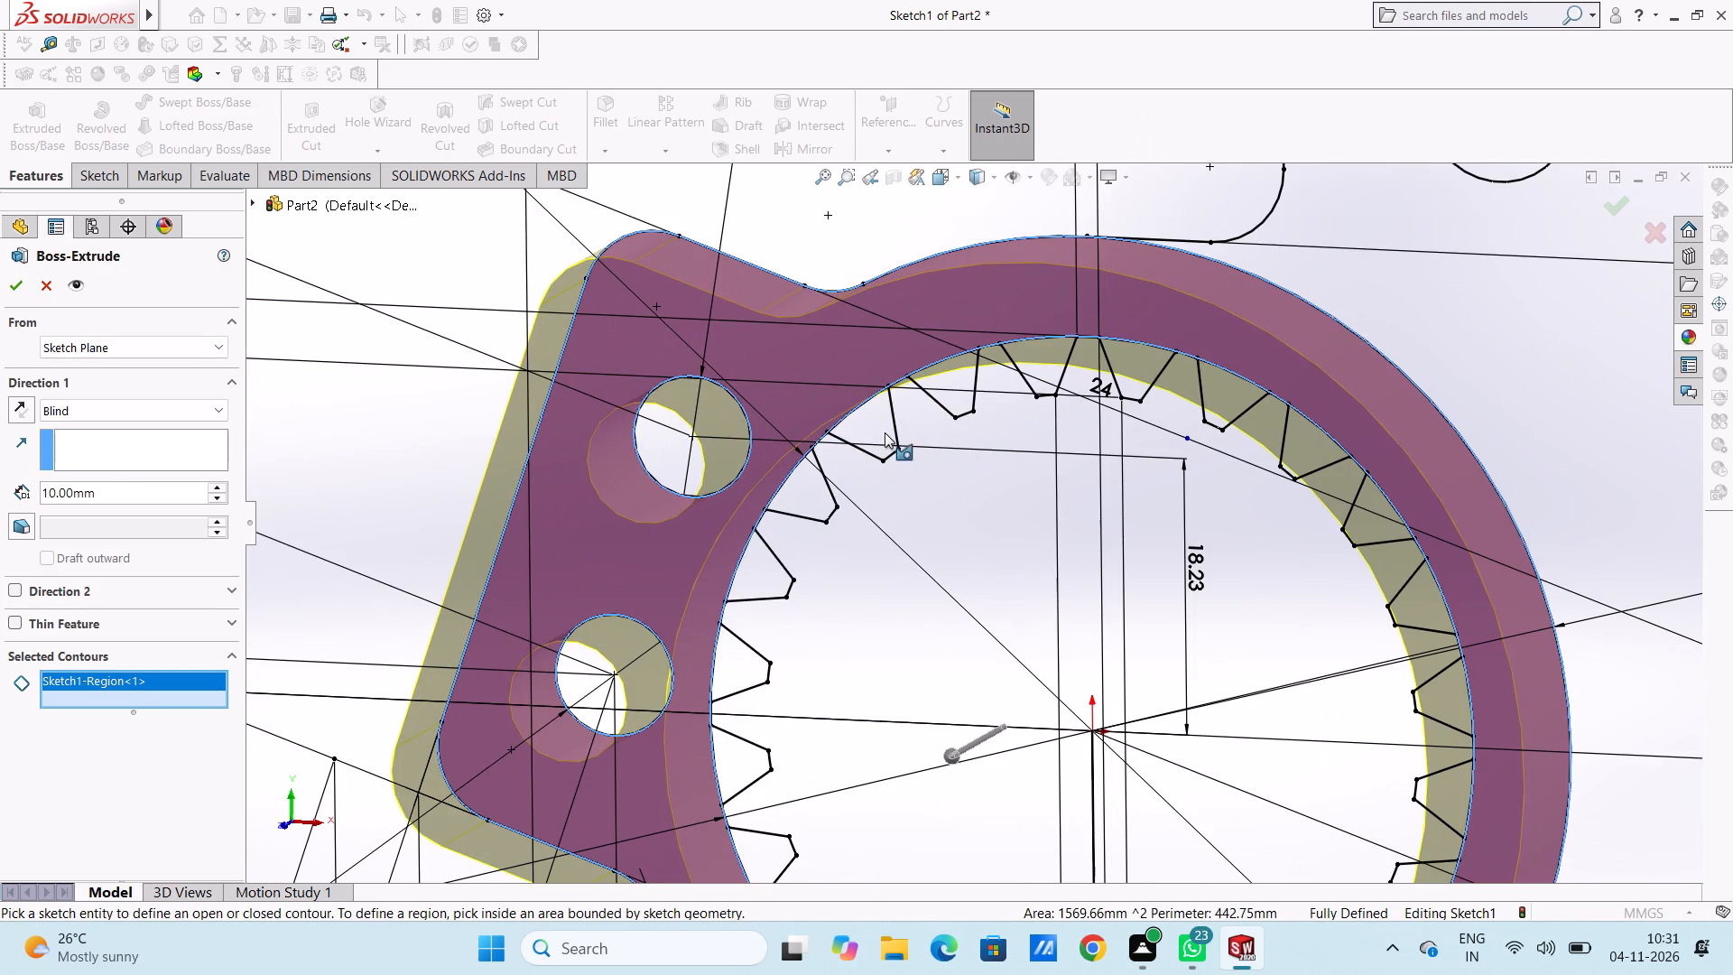
click(873, 424)
click(945, 388)
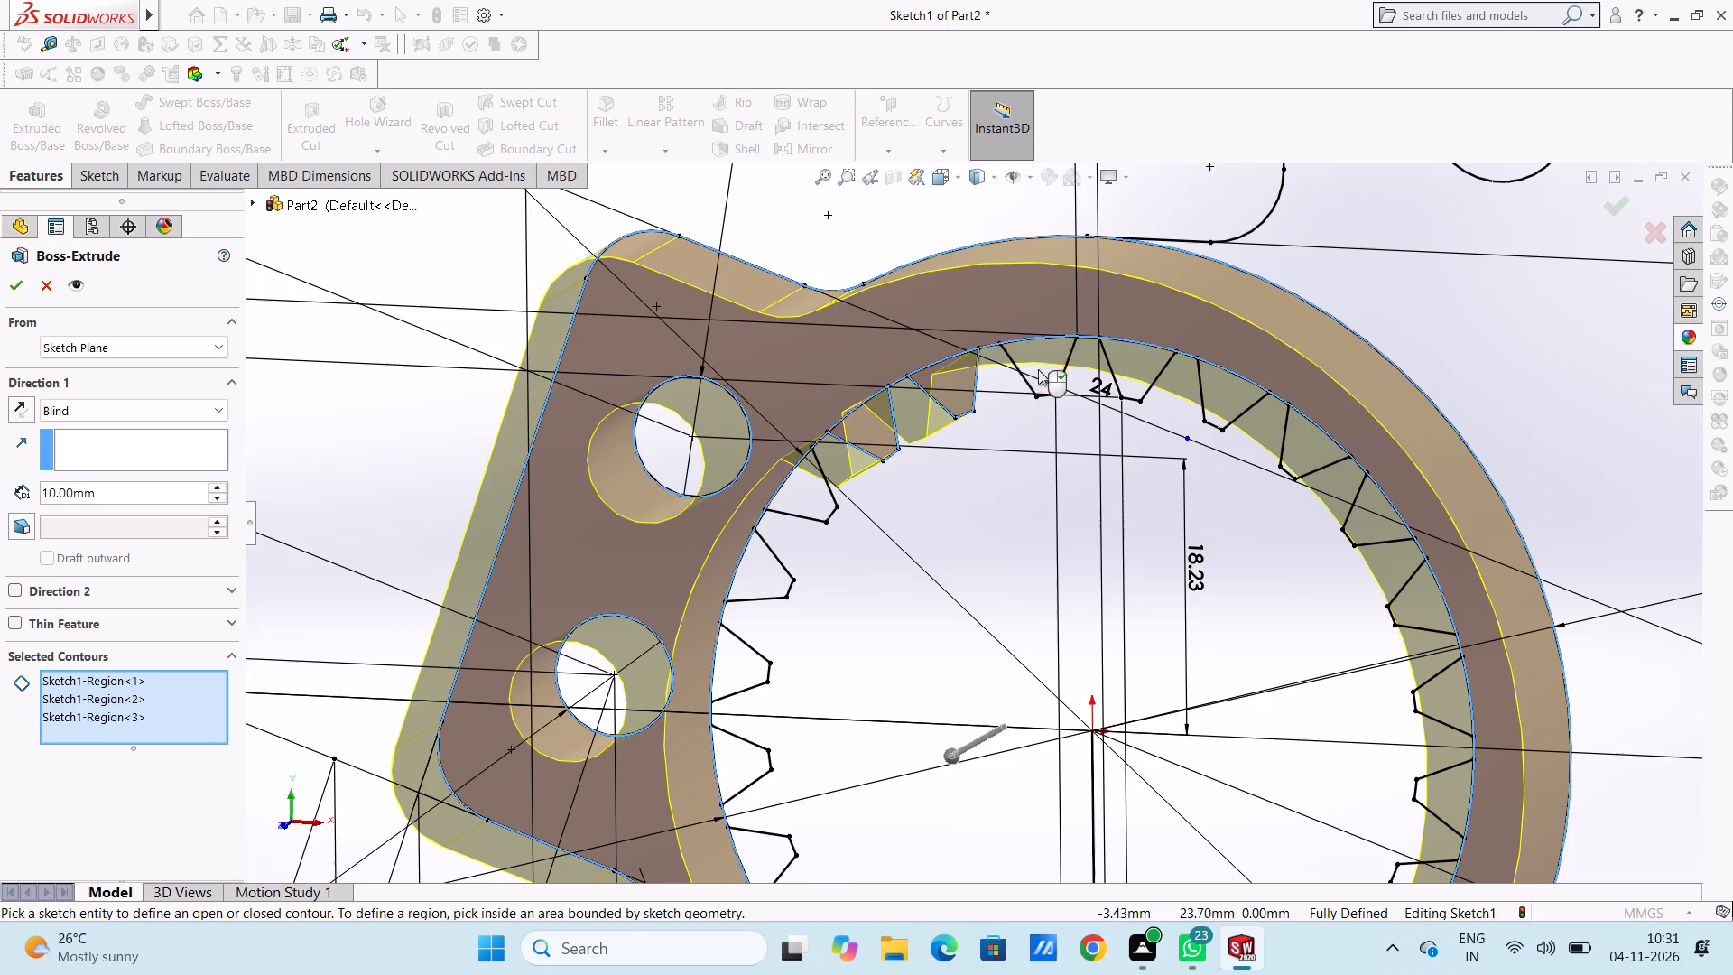
click(1041, 363)
click(1139, 364)
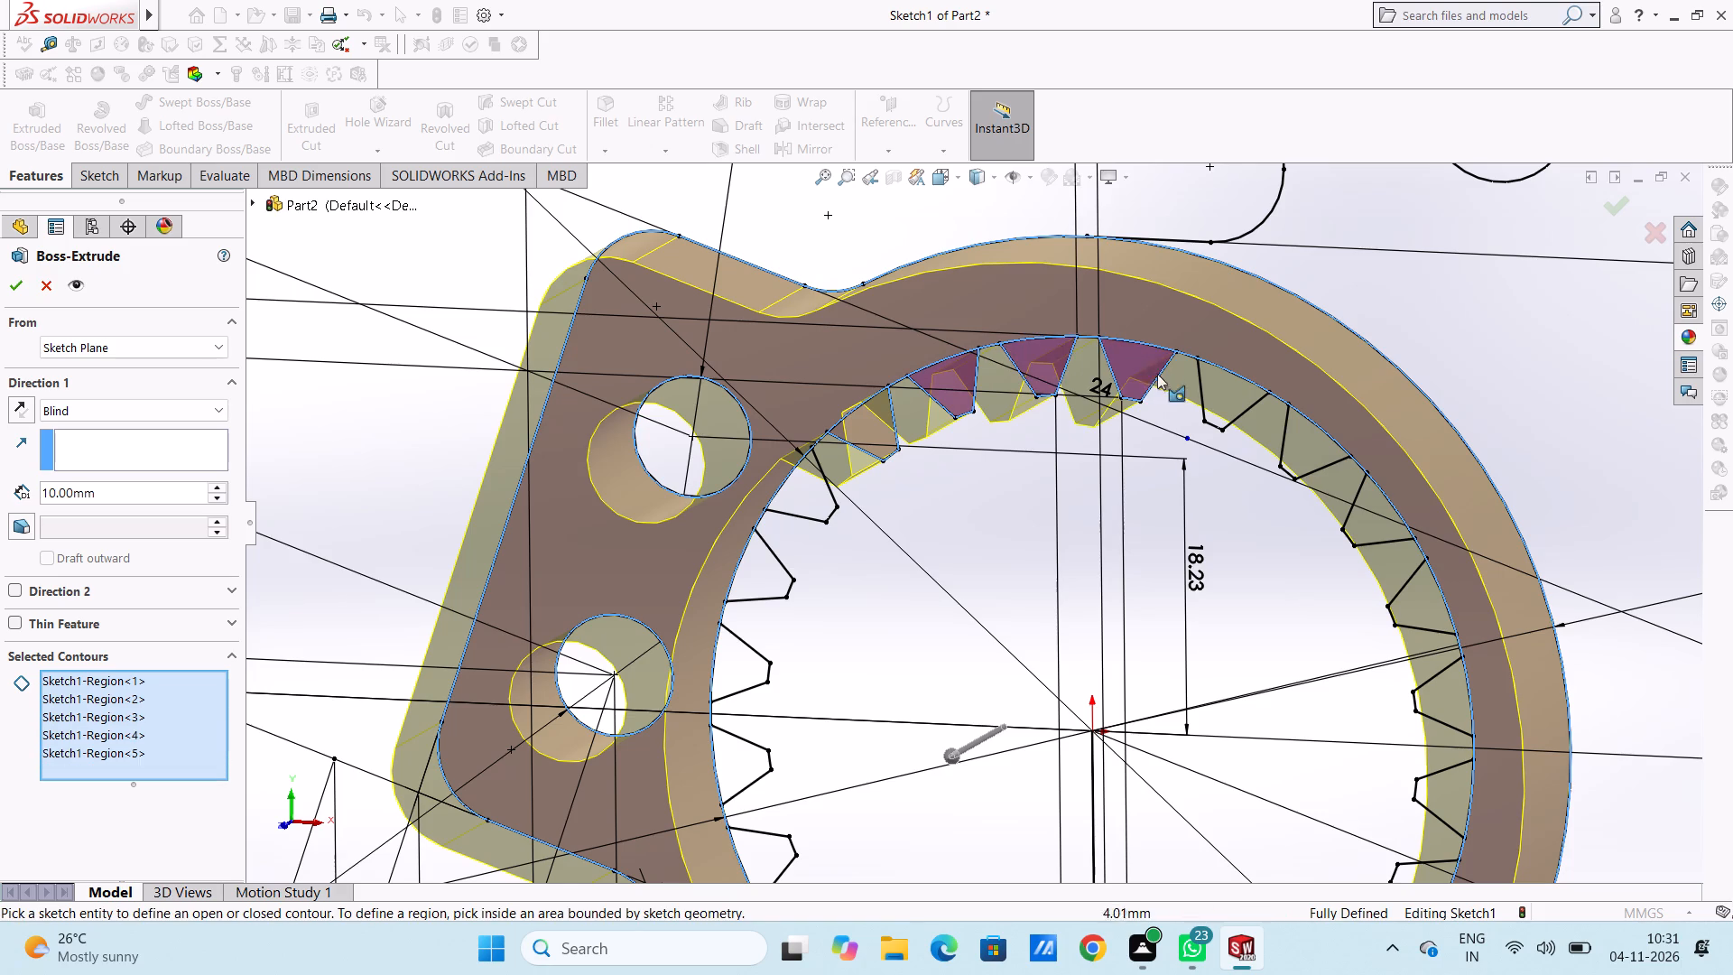
click(1222, 384)
click(1298, 439)
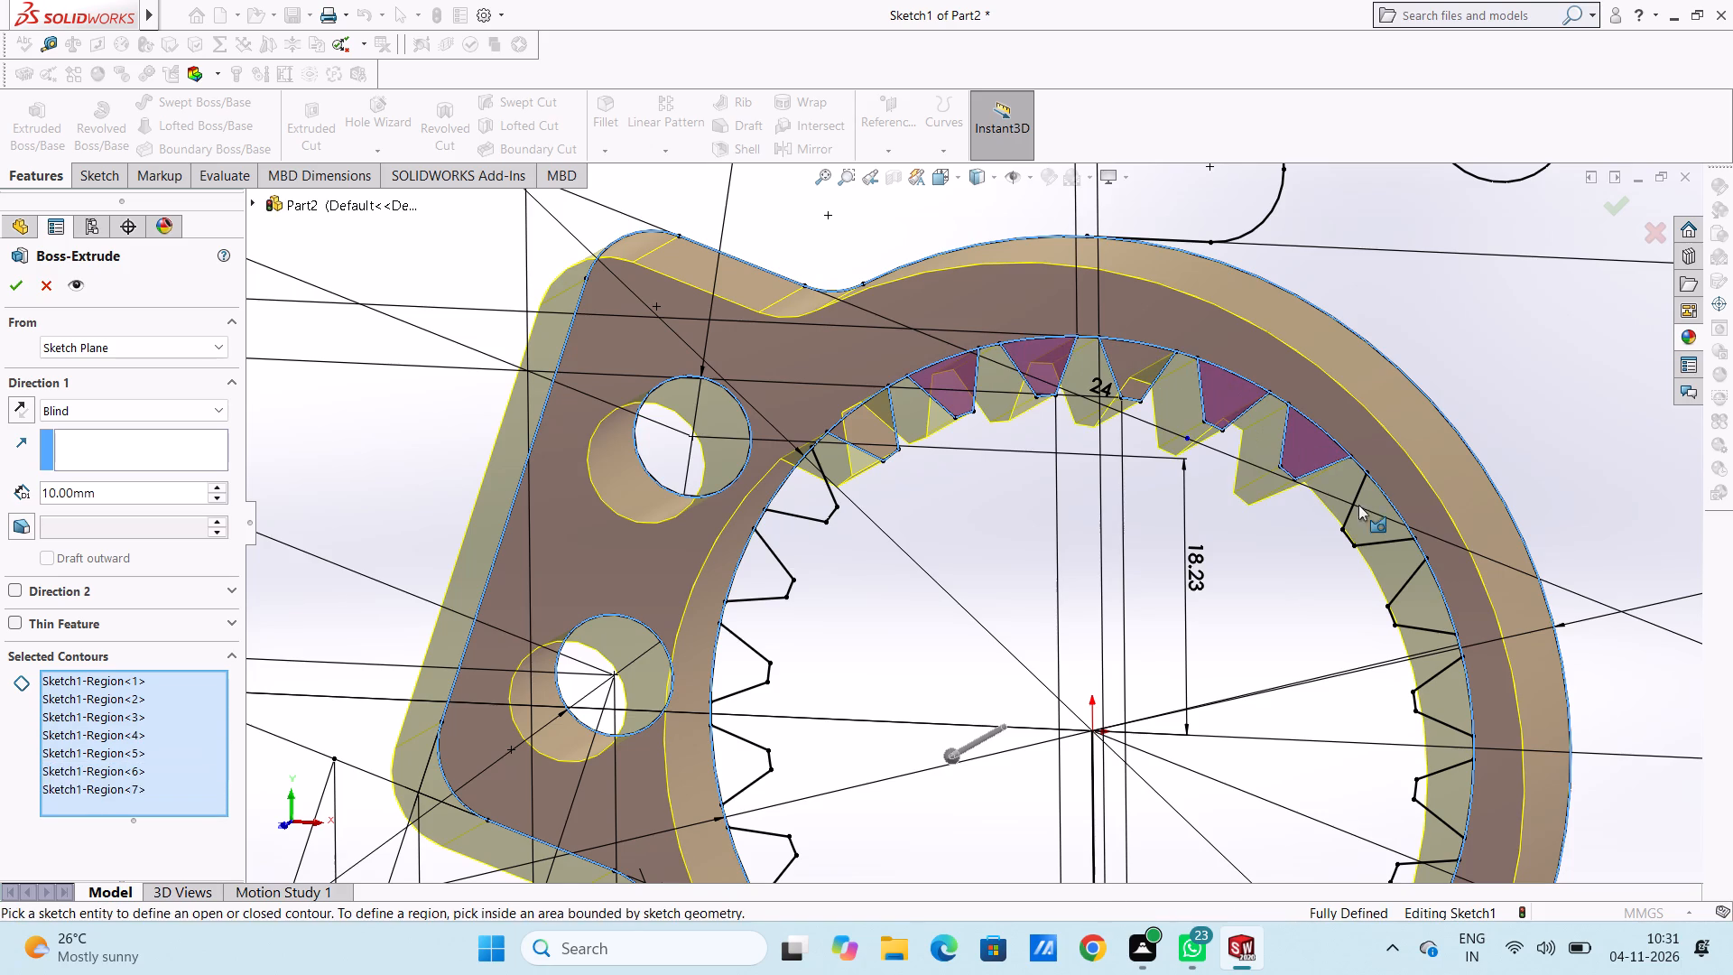
click(1365, 512)
click(1413, 602)
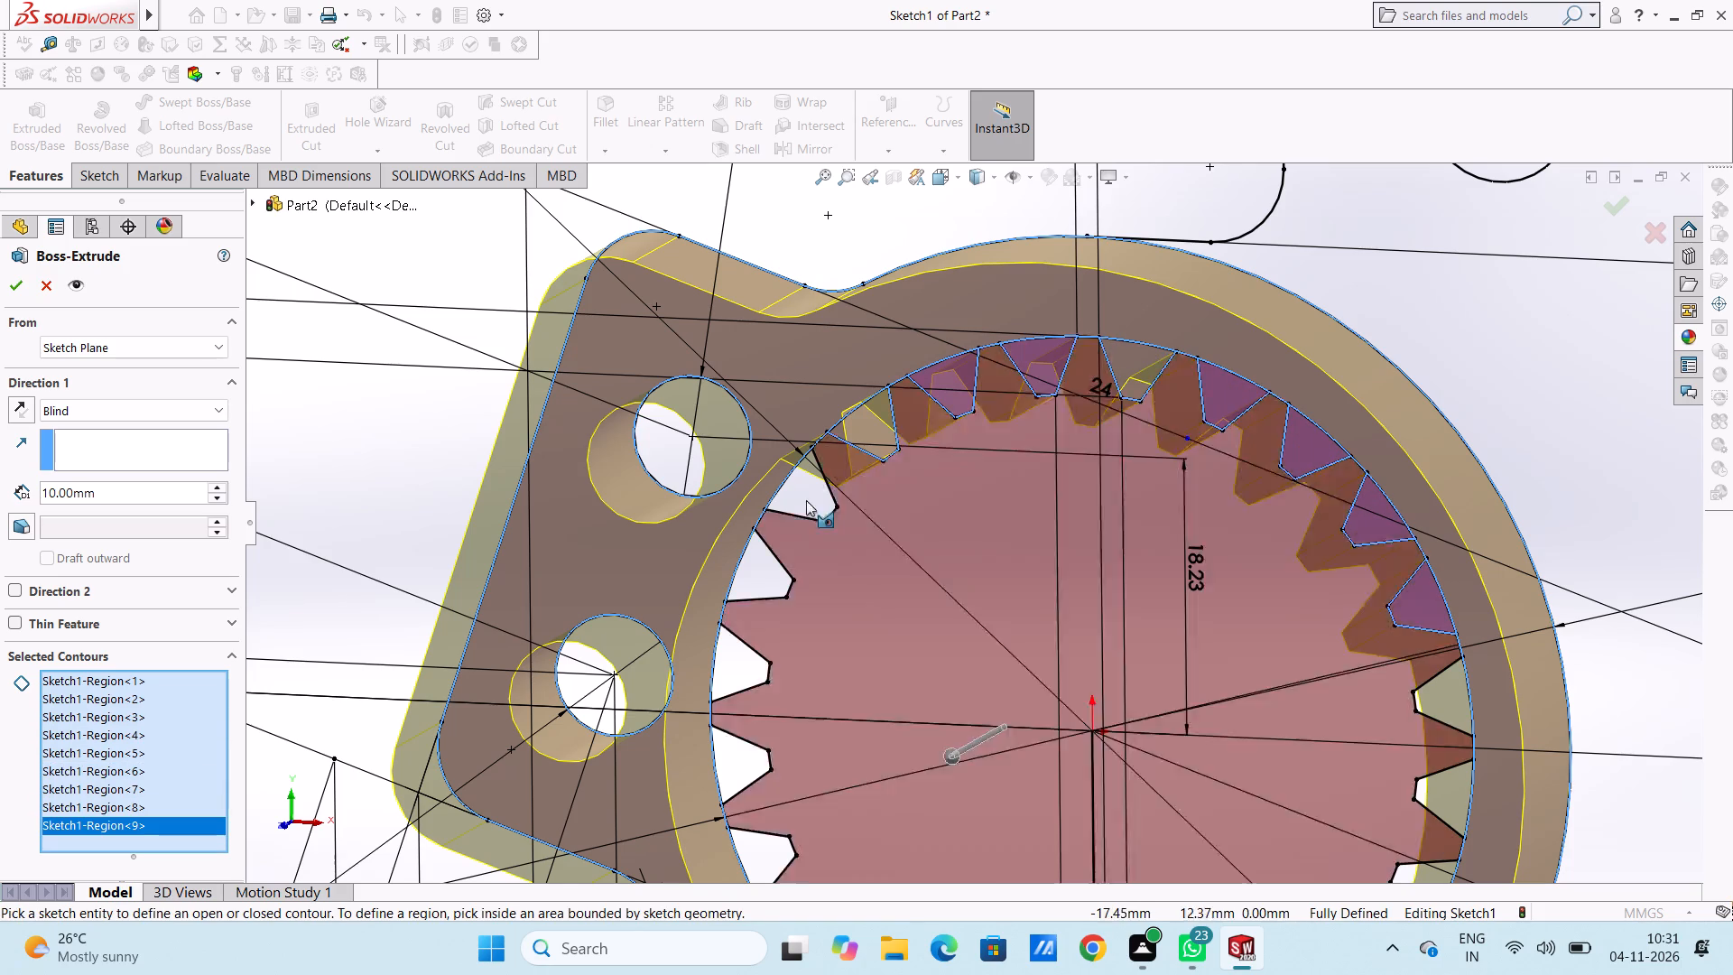
click(800, 483)
click(764, 563)
Add the five tooth regions down the ring's arm side, from beside the lower 8 mm hole, to the extrusion contours.
scroll(1019, 513, up, 2)
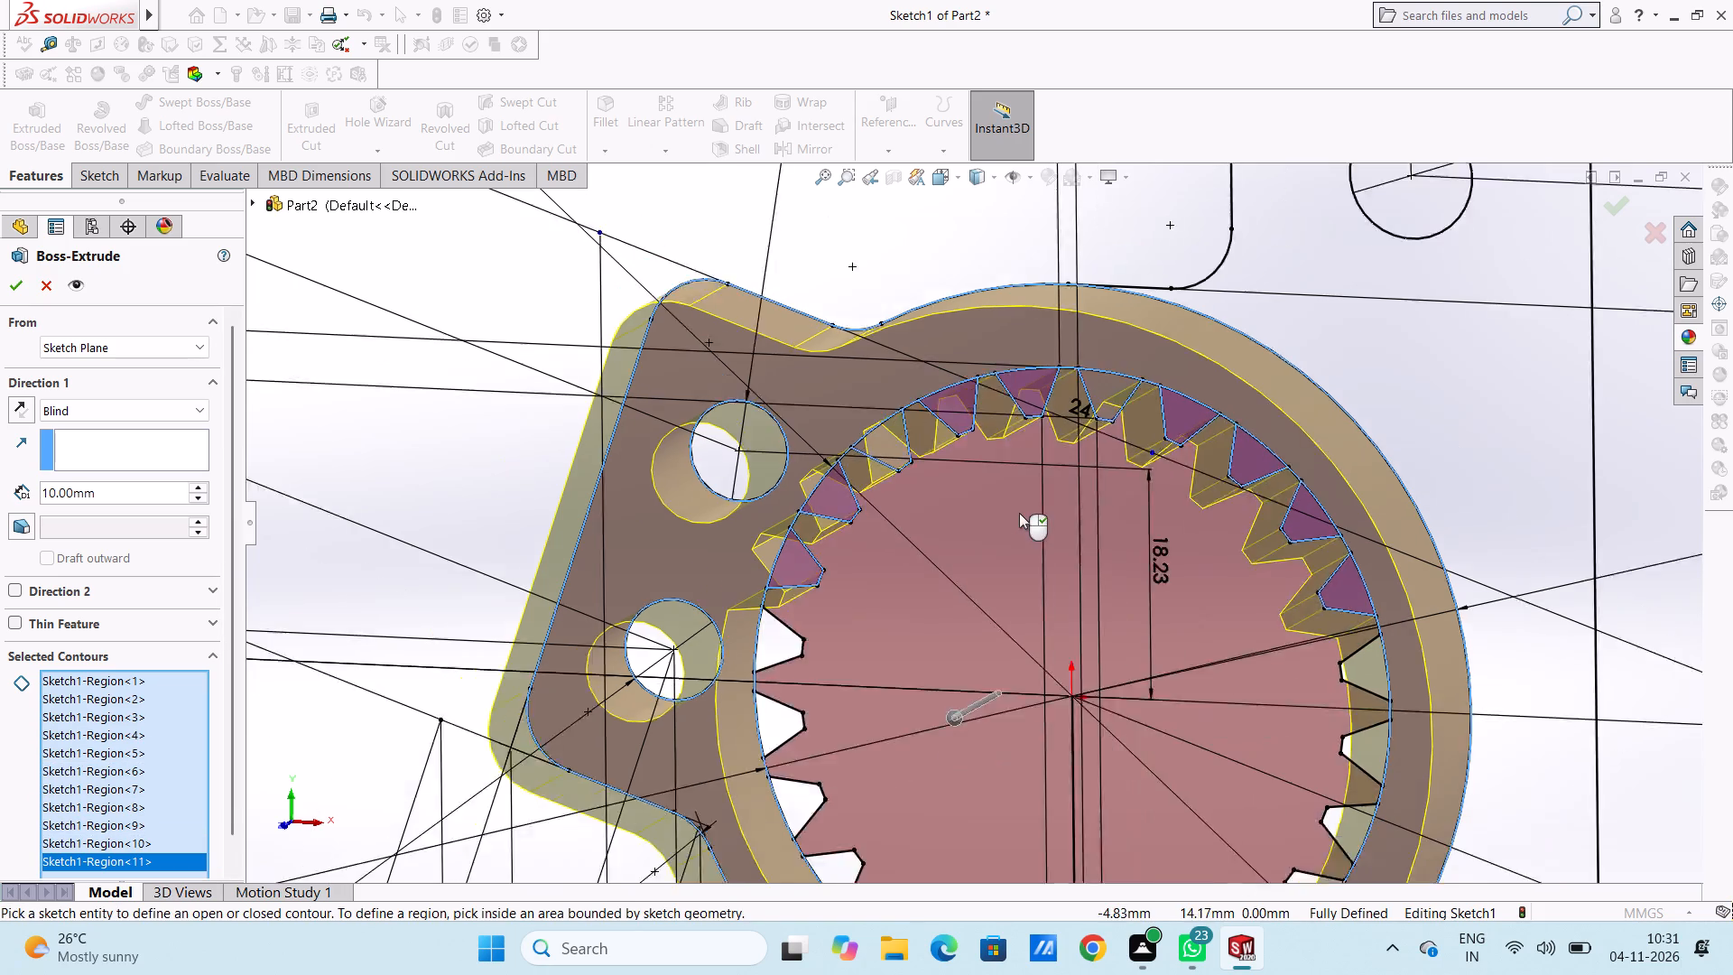
scroll(1019, 513, up, 2)
scroll(995, 682, down, 4)
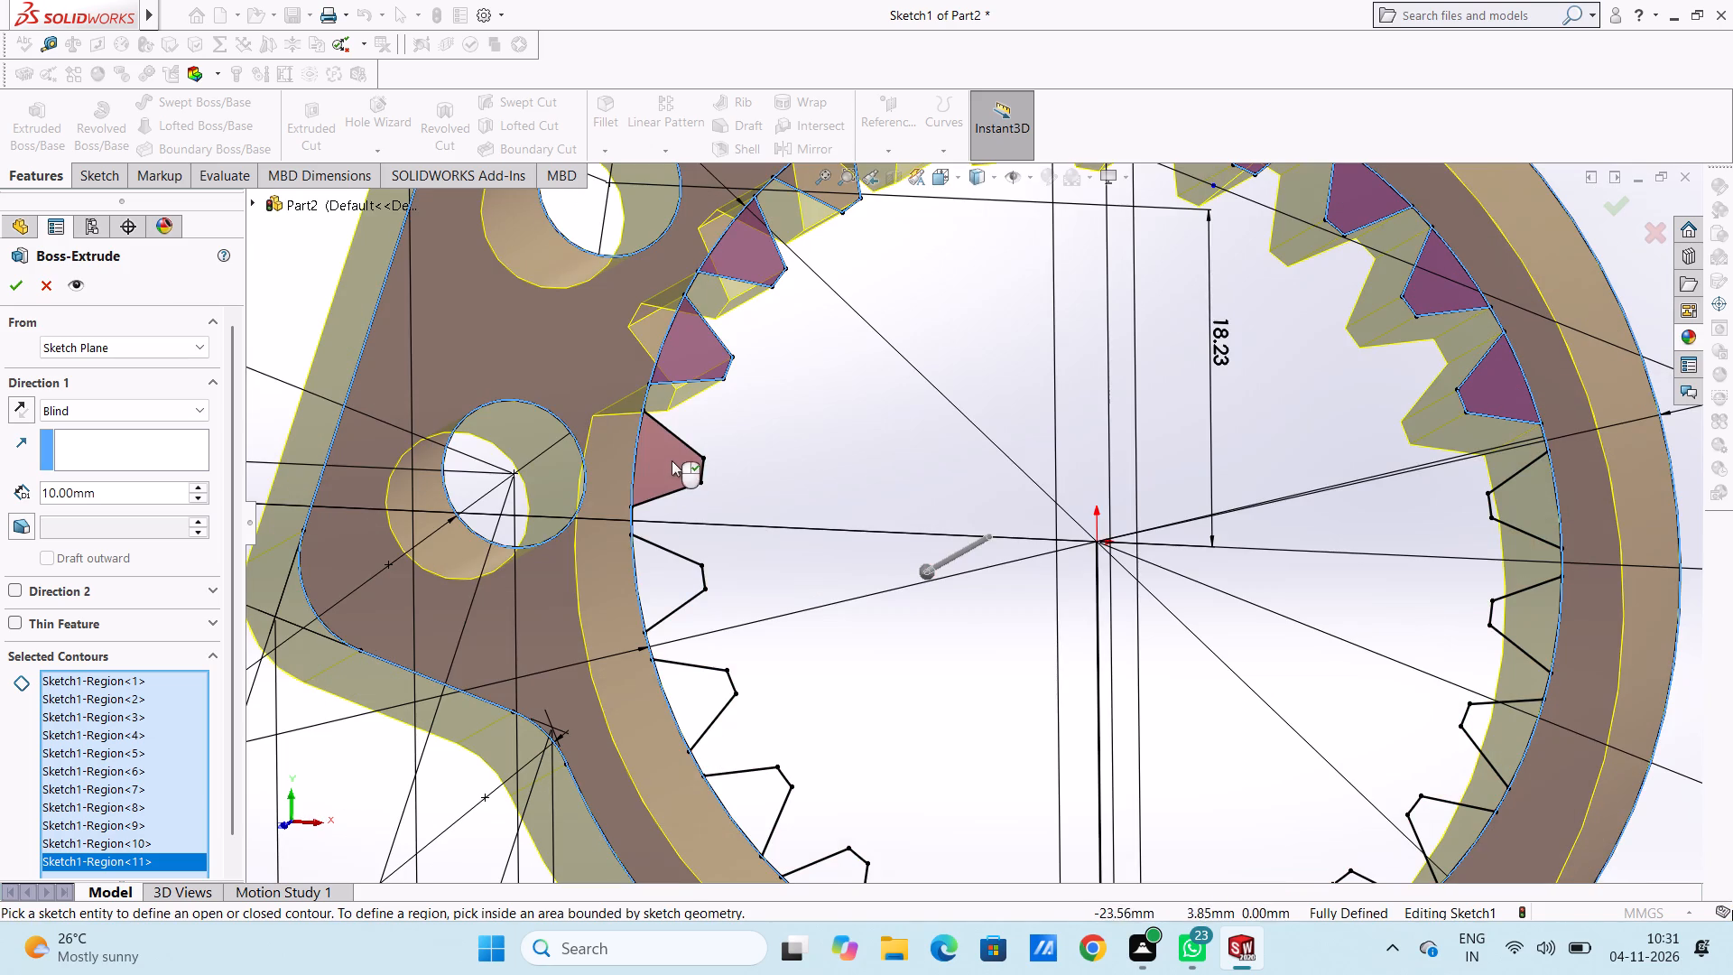
click(669, 466)
click(659, 580)
click(682, 674)
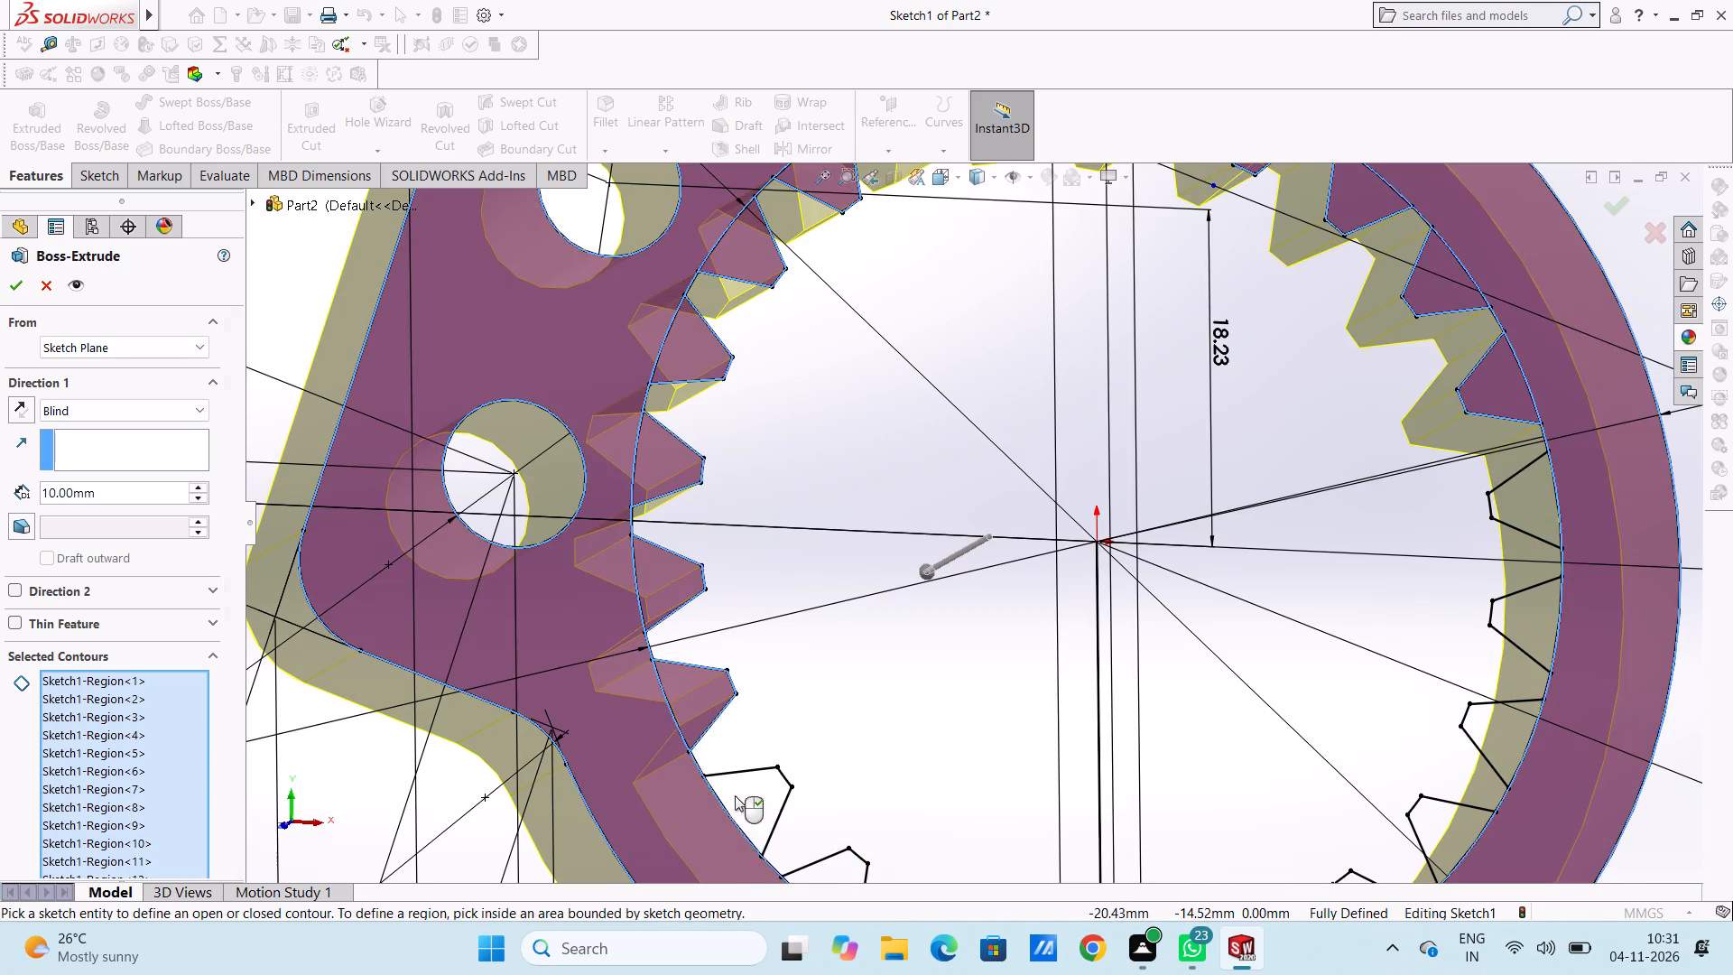
click(736, 795)
click(830, 869)
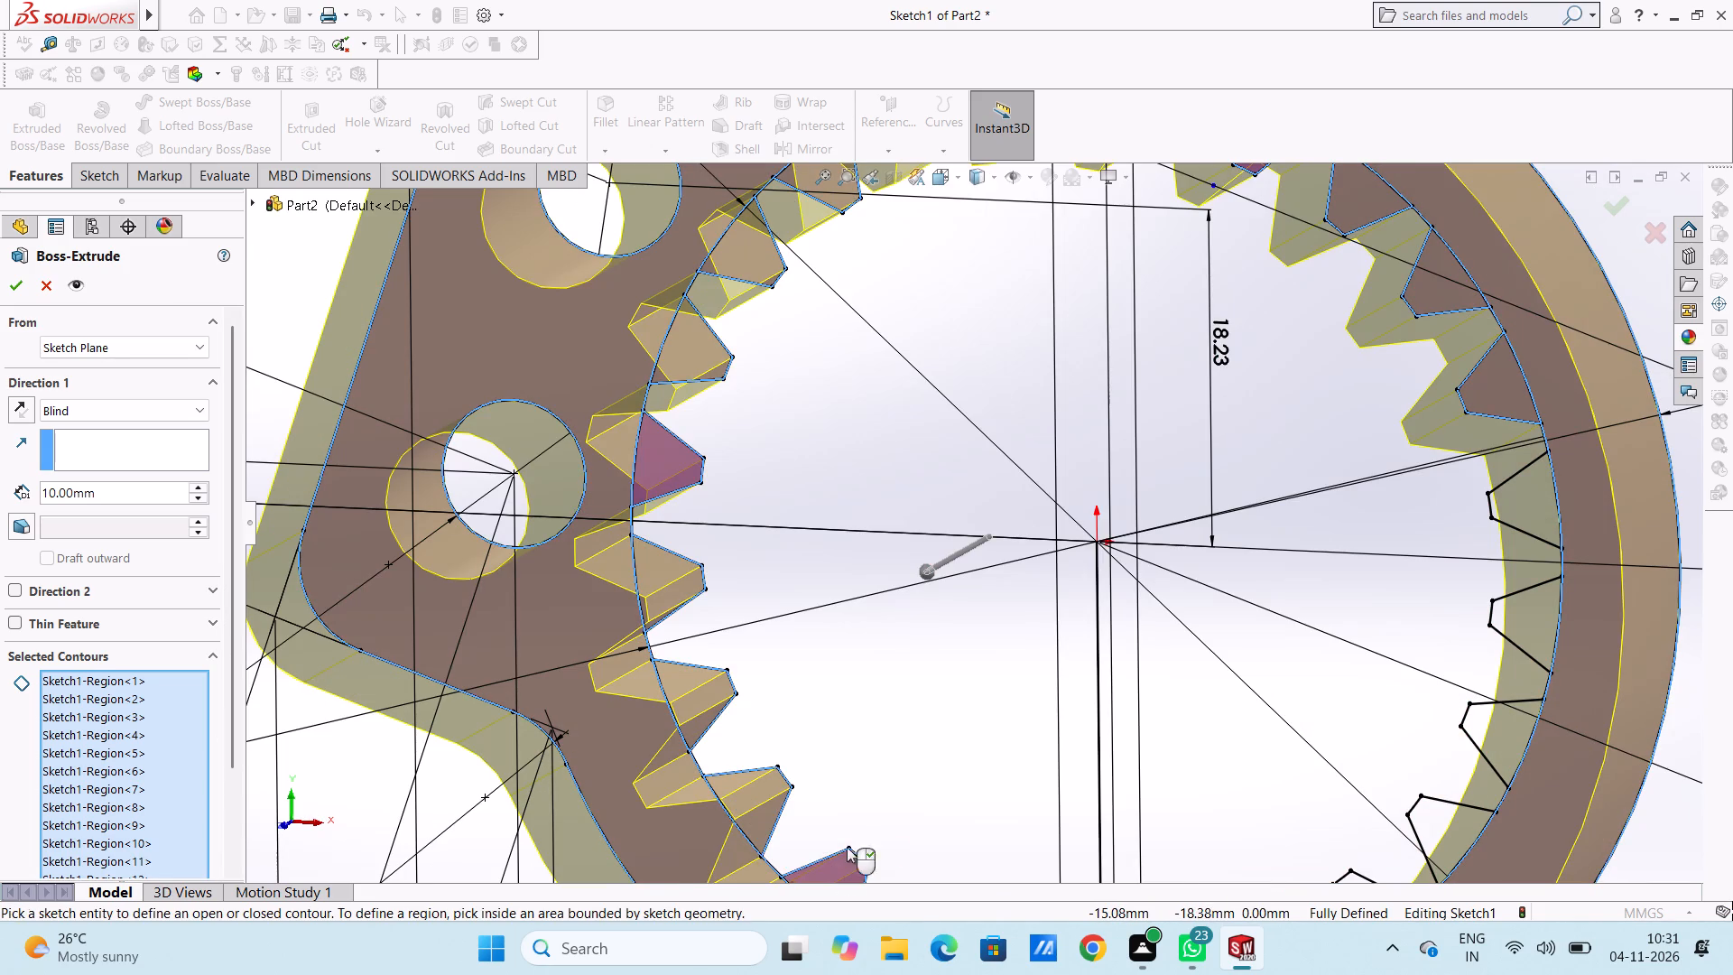
Add the seven tooth regions along the ring's lower arc, towards the side opposite the arm, to the extrusion contours.
scroll(1039, 697, up, 7)
scroll(1037, 747, down, 3)
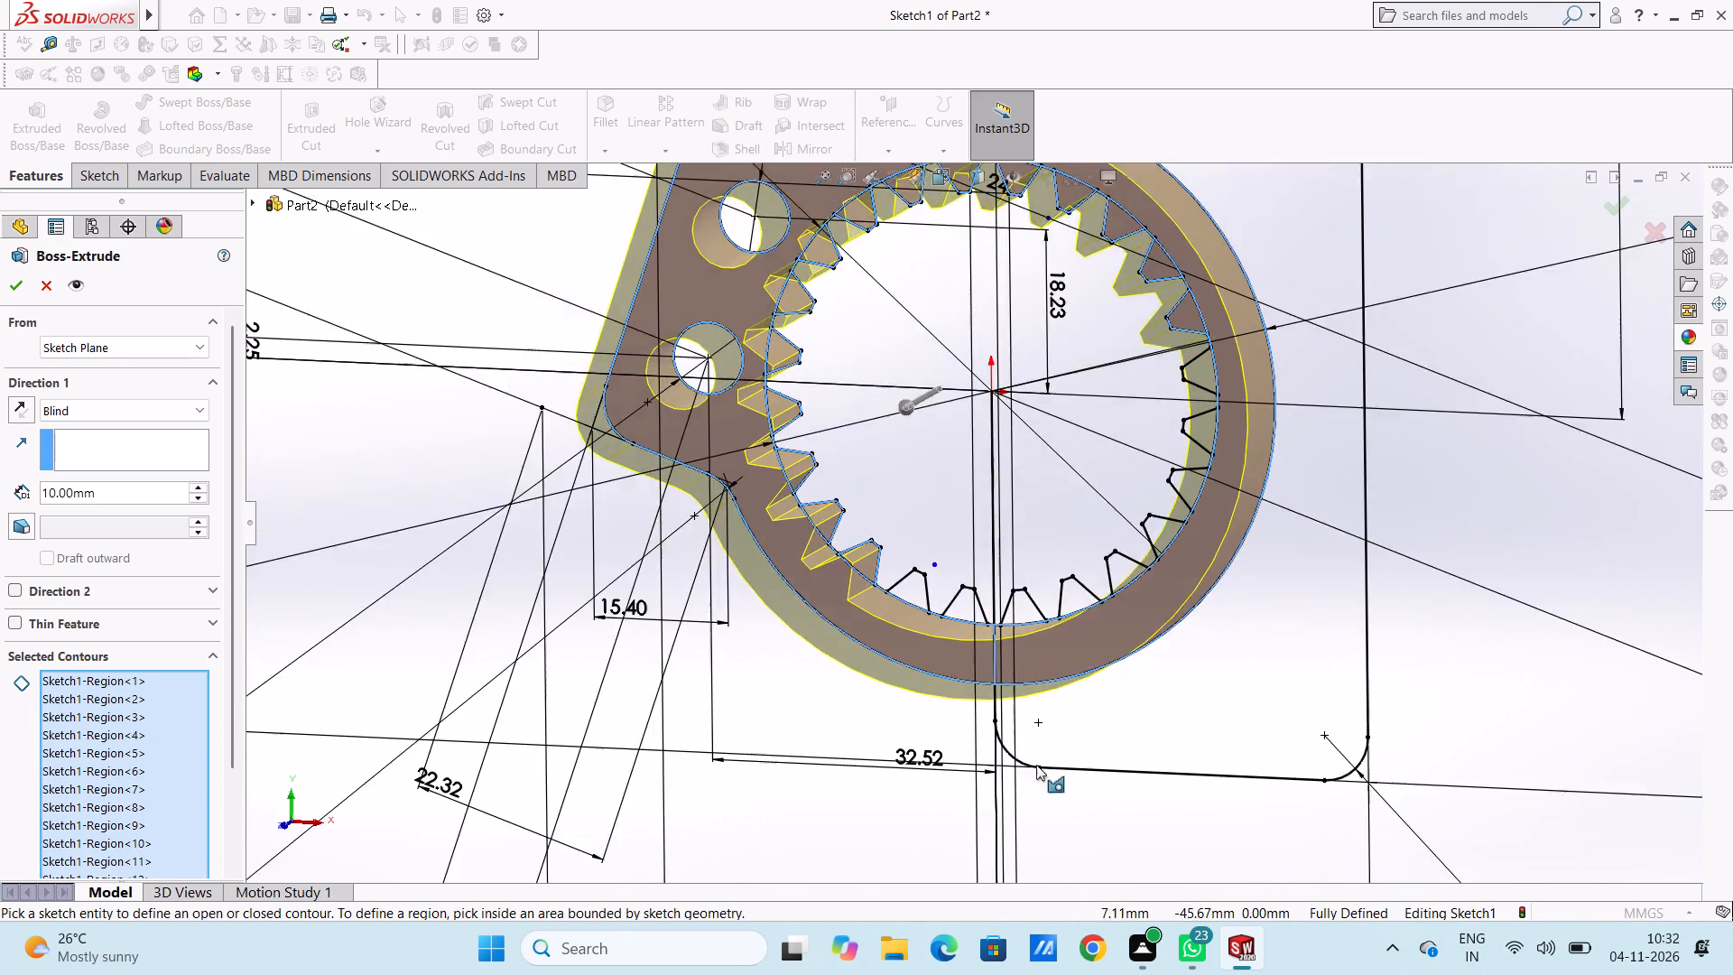
scroll(926, 538, down, 3)
click(847, 525)
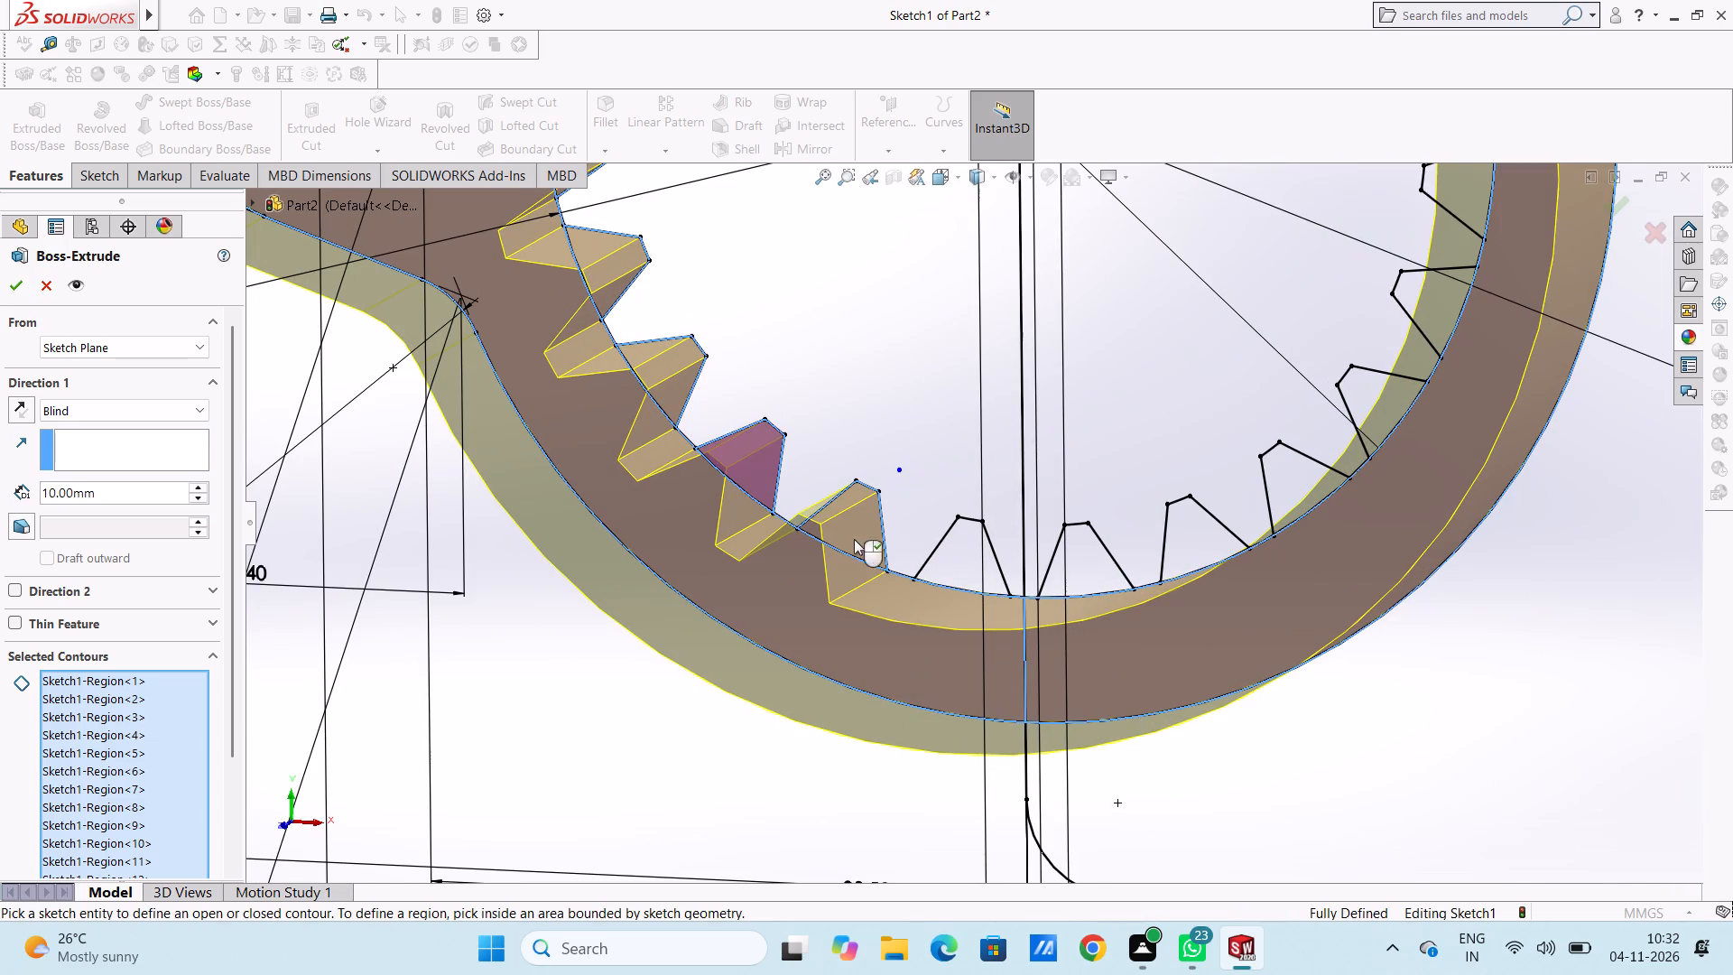
click(974, 550)
click(1080, 567)
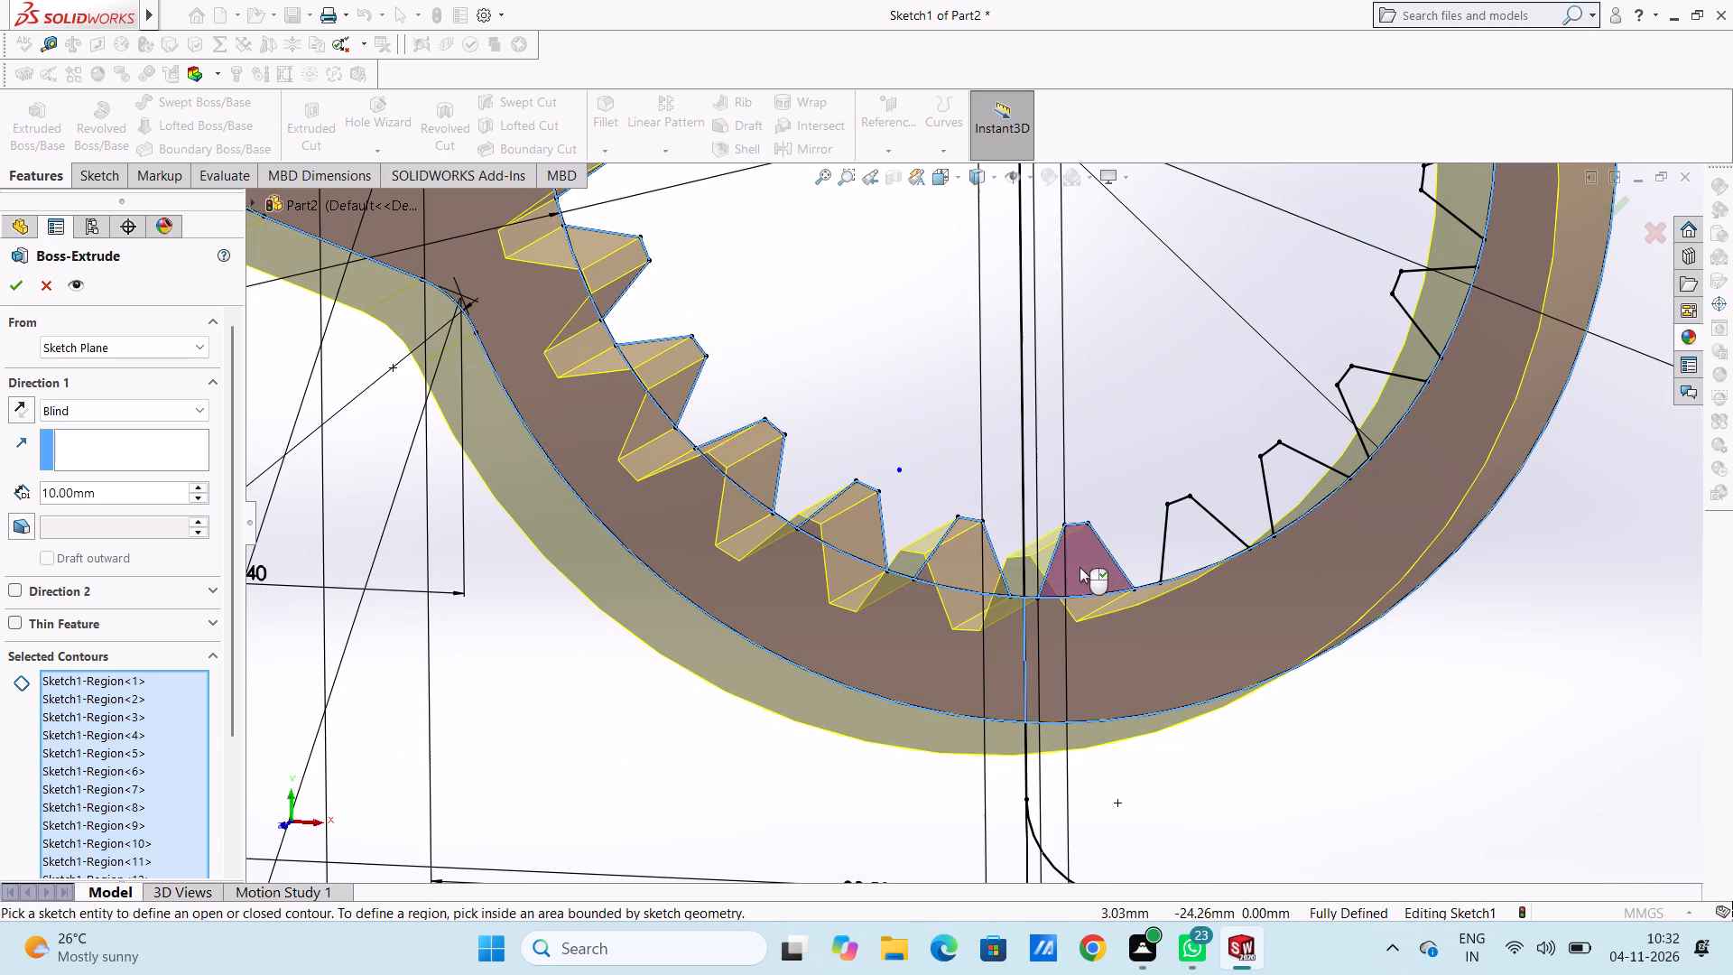
click(1187, 545)
click(1276, 485)
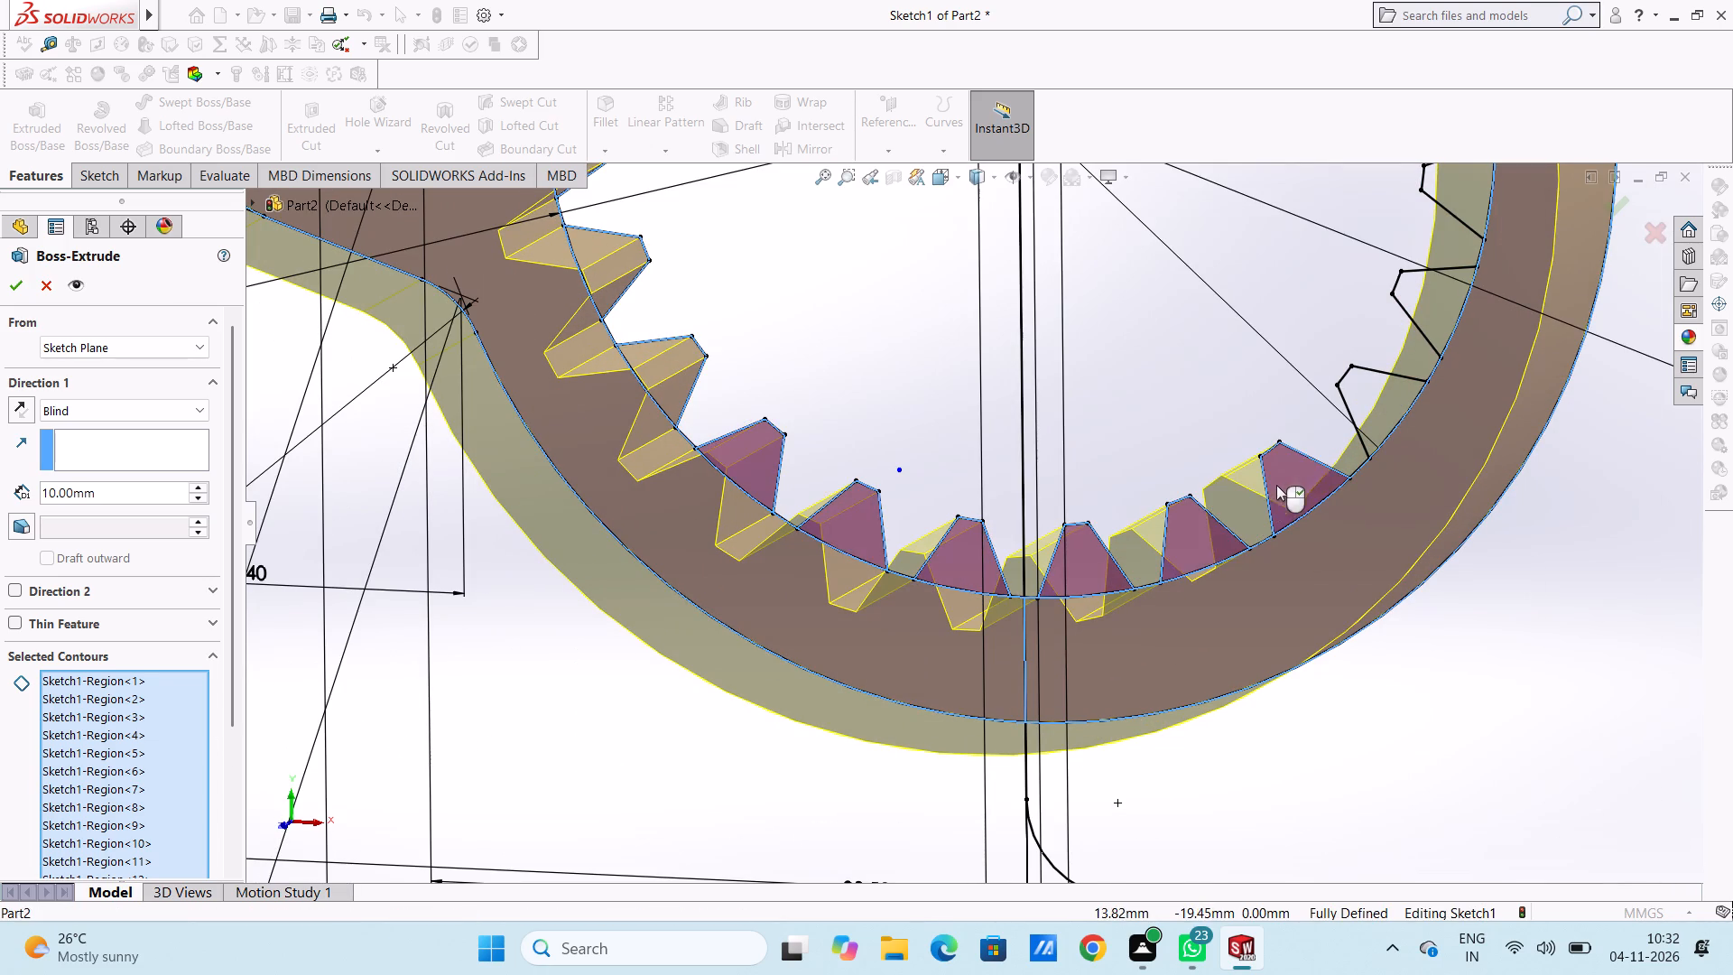
click(1365, 409)
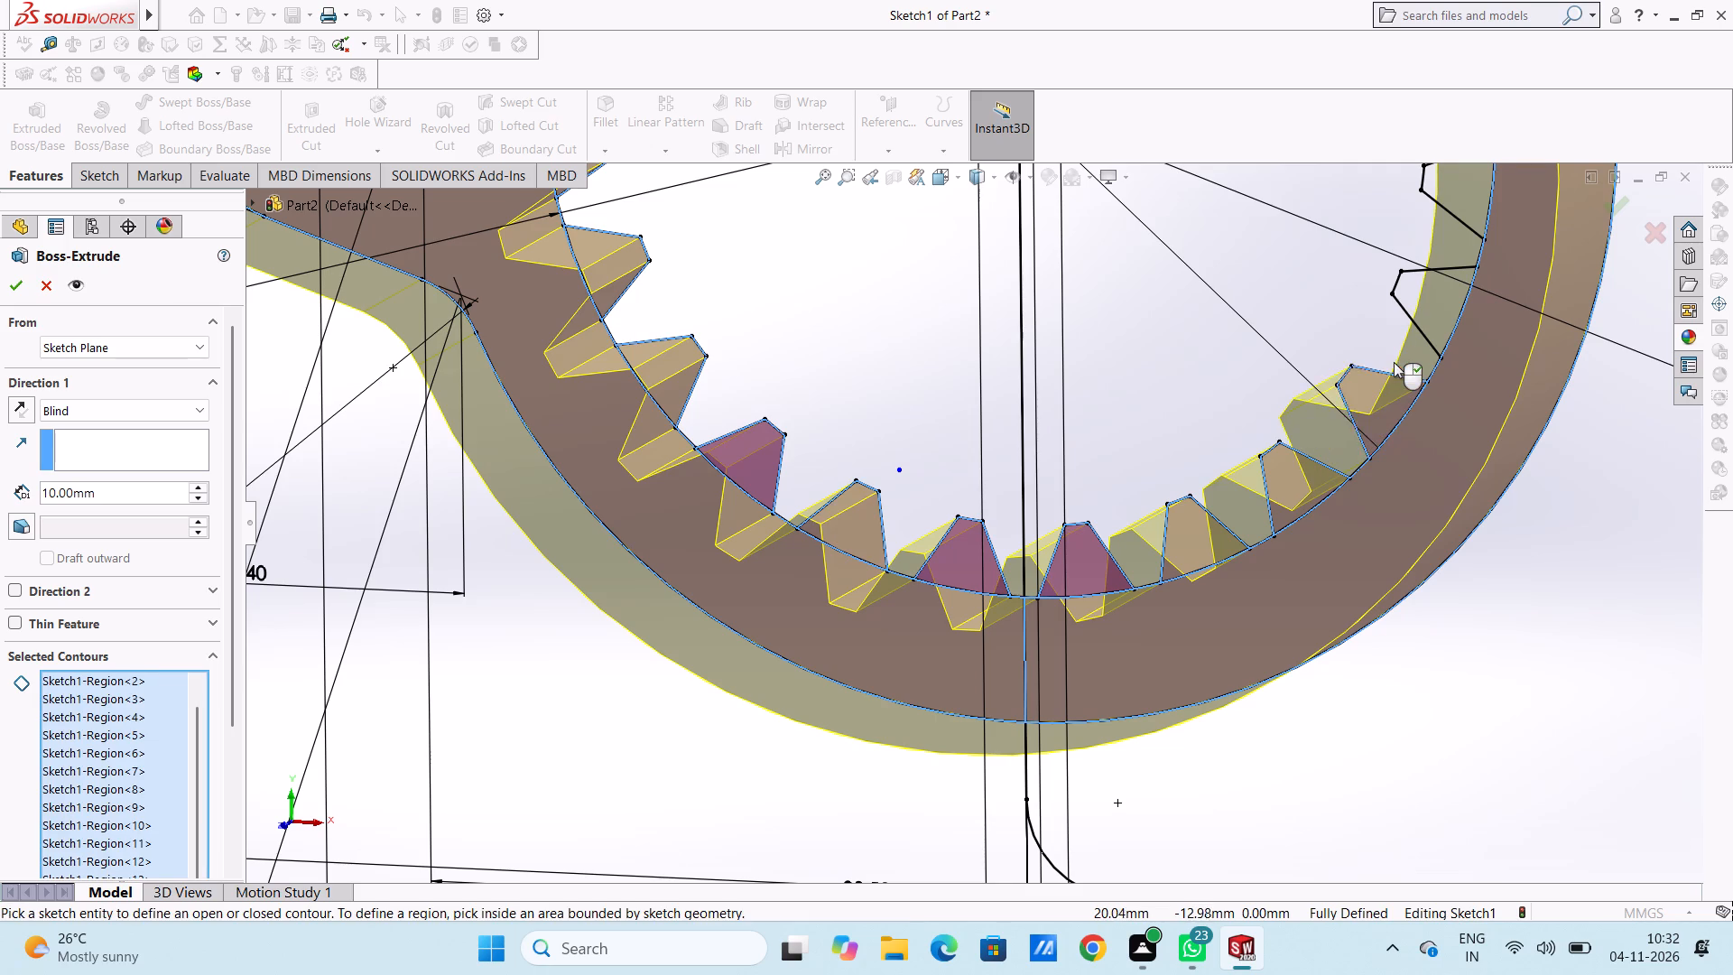
click(1429, 315)
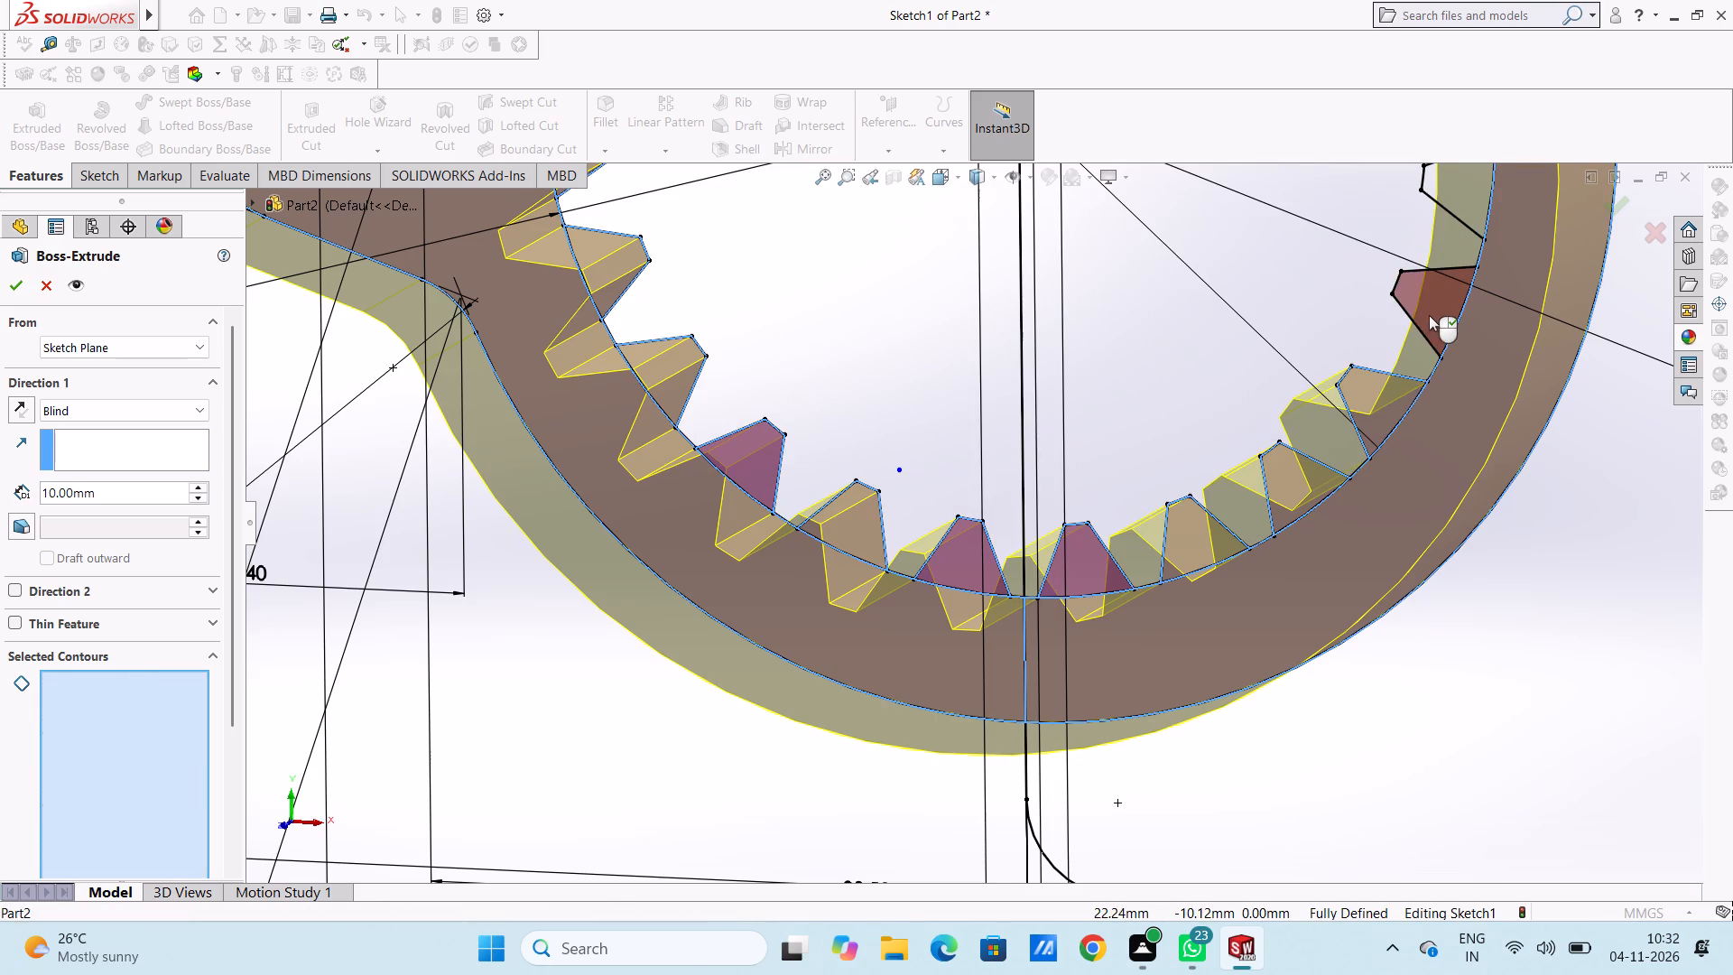
Add the last two tooth regions on the ring's side opposite the arm and check the extrusion preview.
scroll(1429, 315, up, 9)
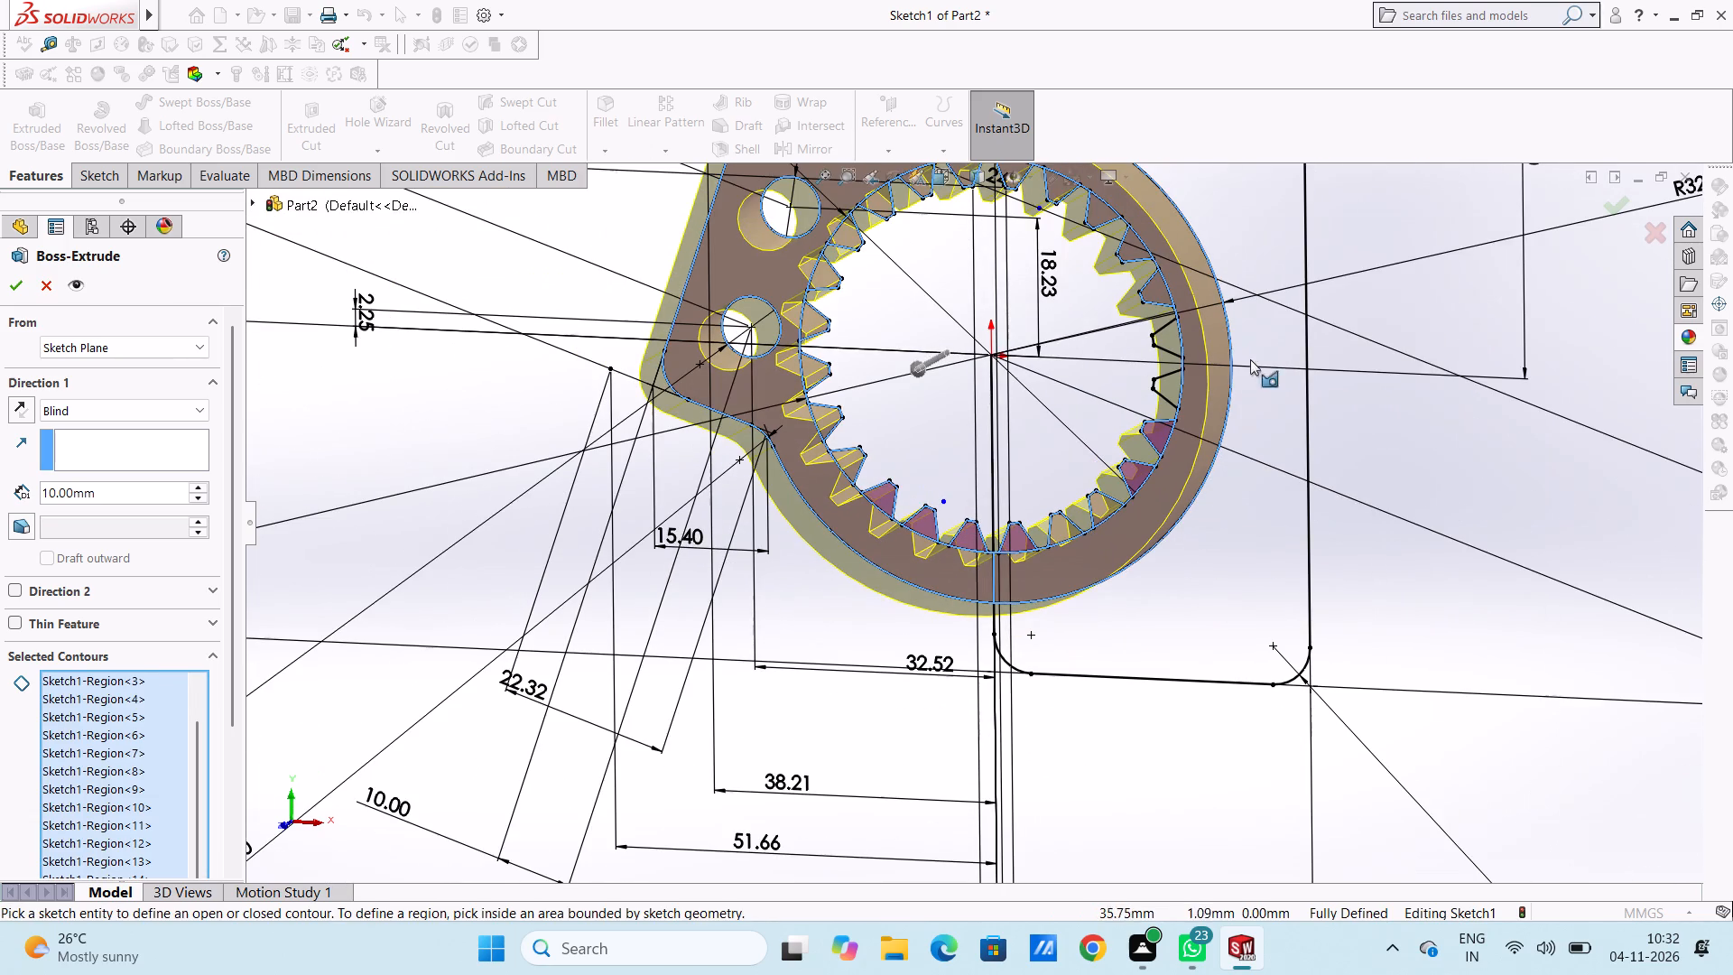
scroll(1165, 346, down, 5)
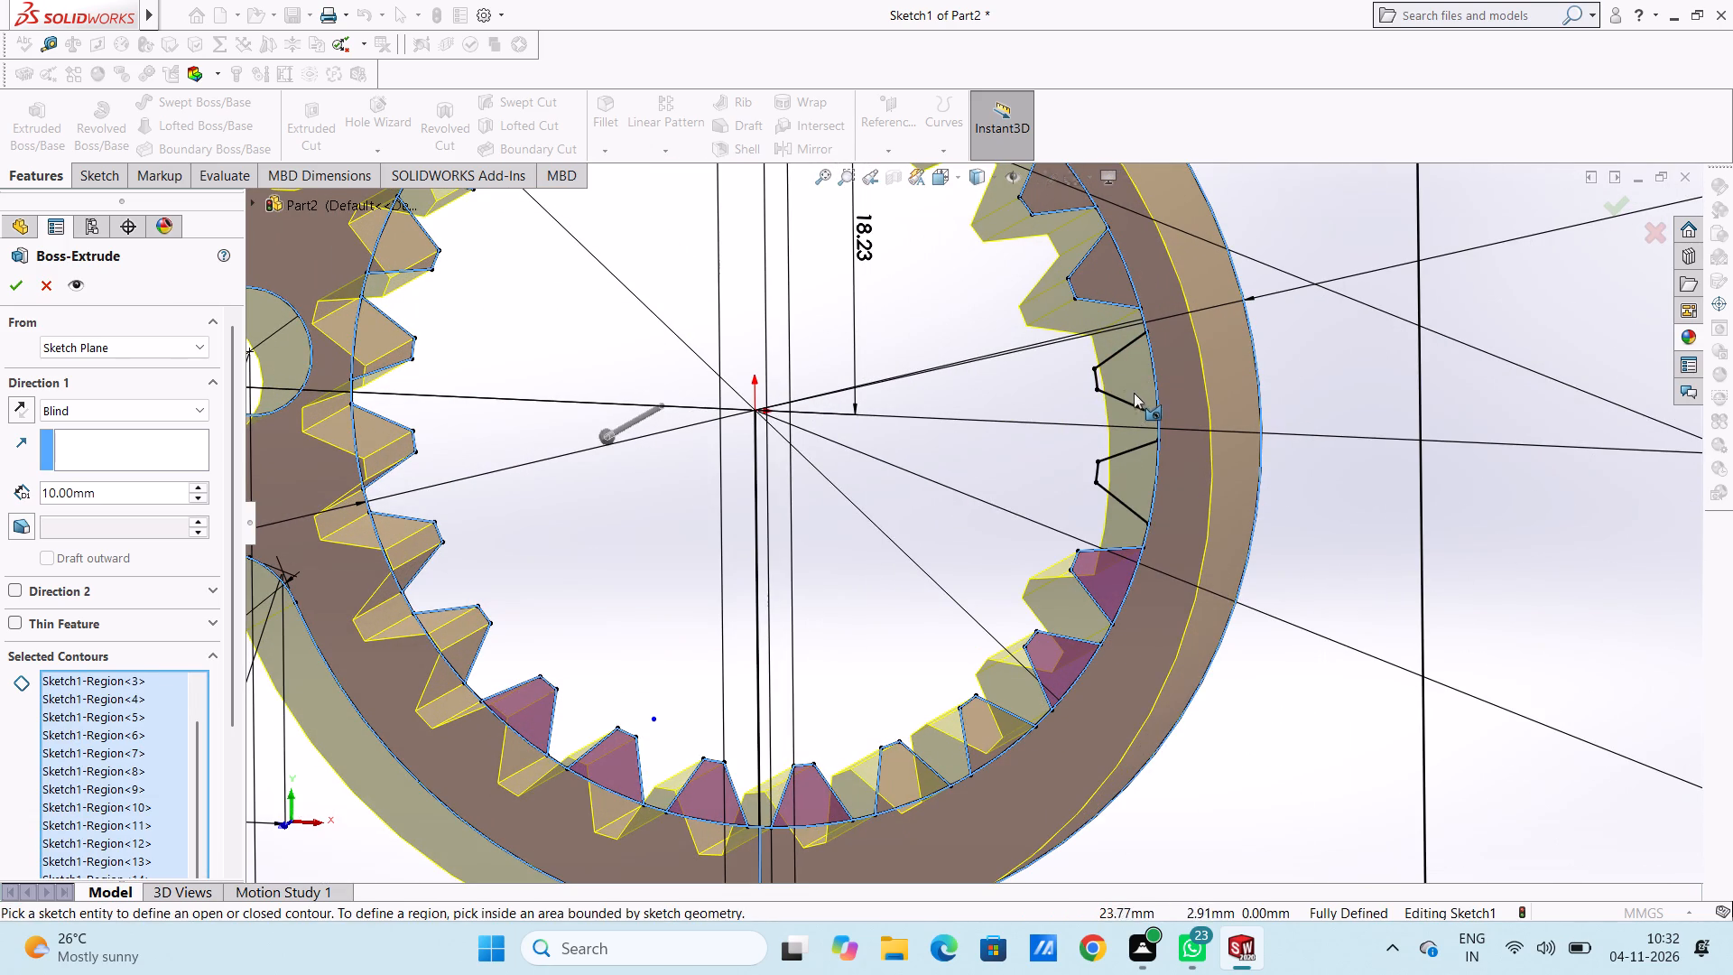
click(1144, 380)
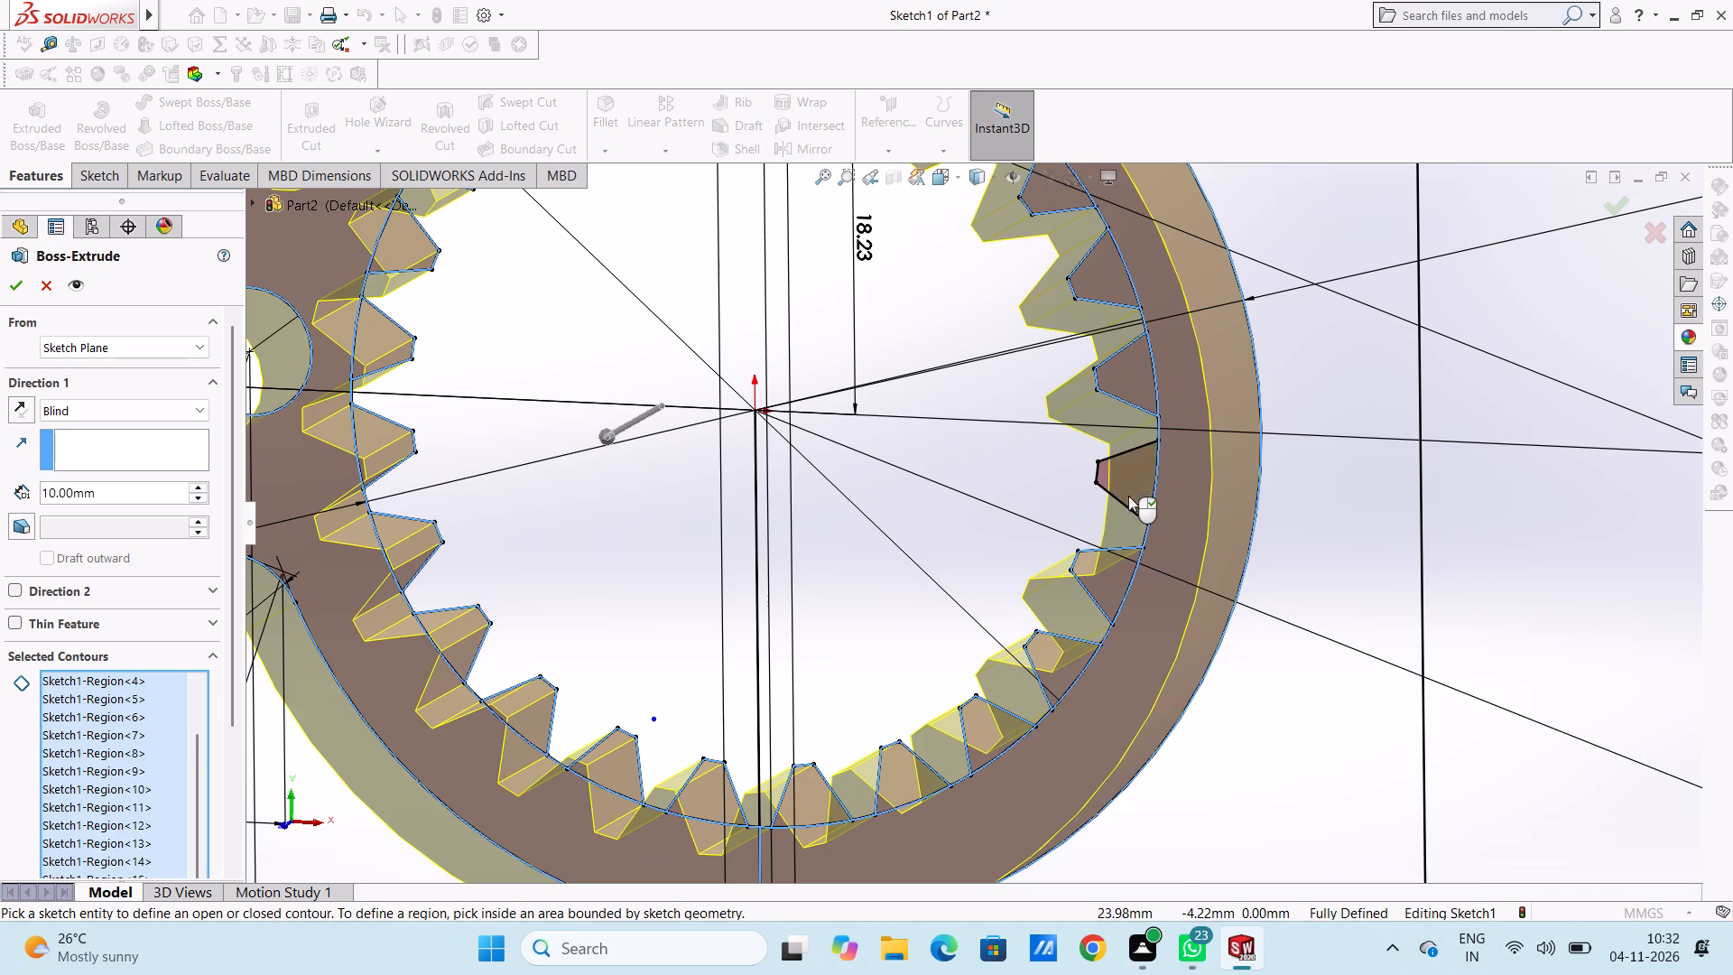
click(1128, 486)
scroll(1128, 486, up, 5)
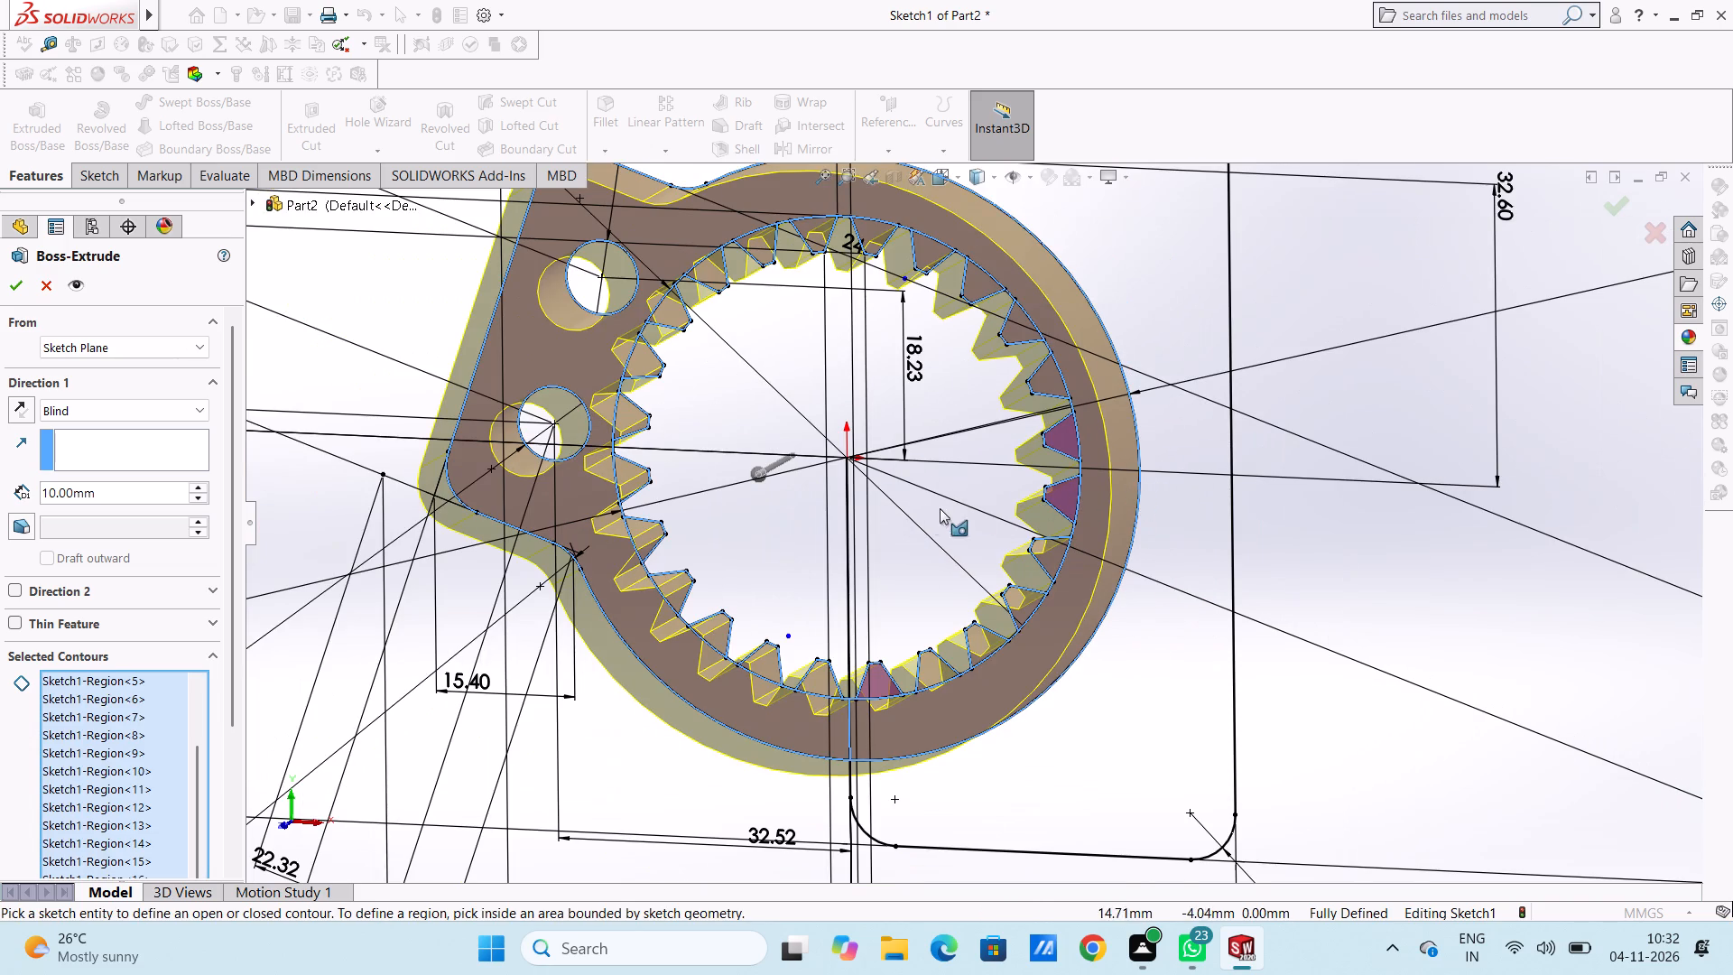
middle_drag(917, 506, 1060, 622)
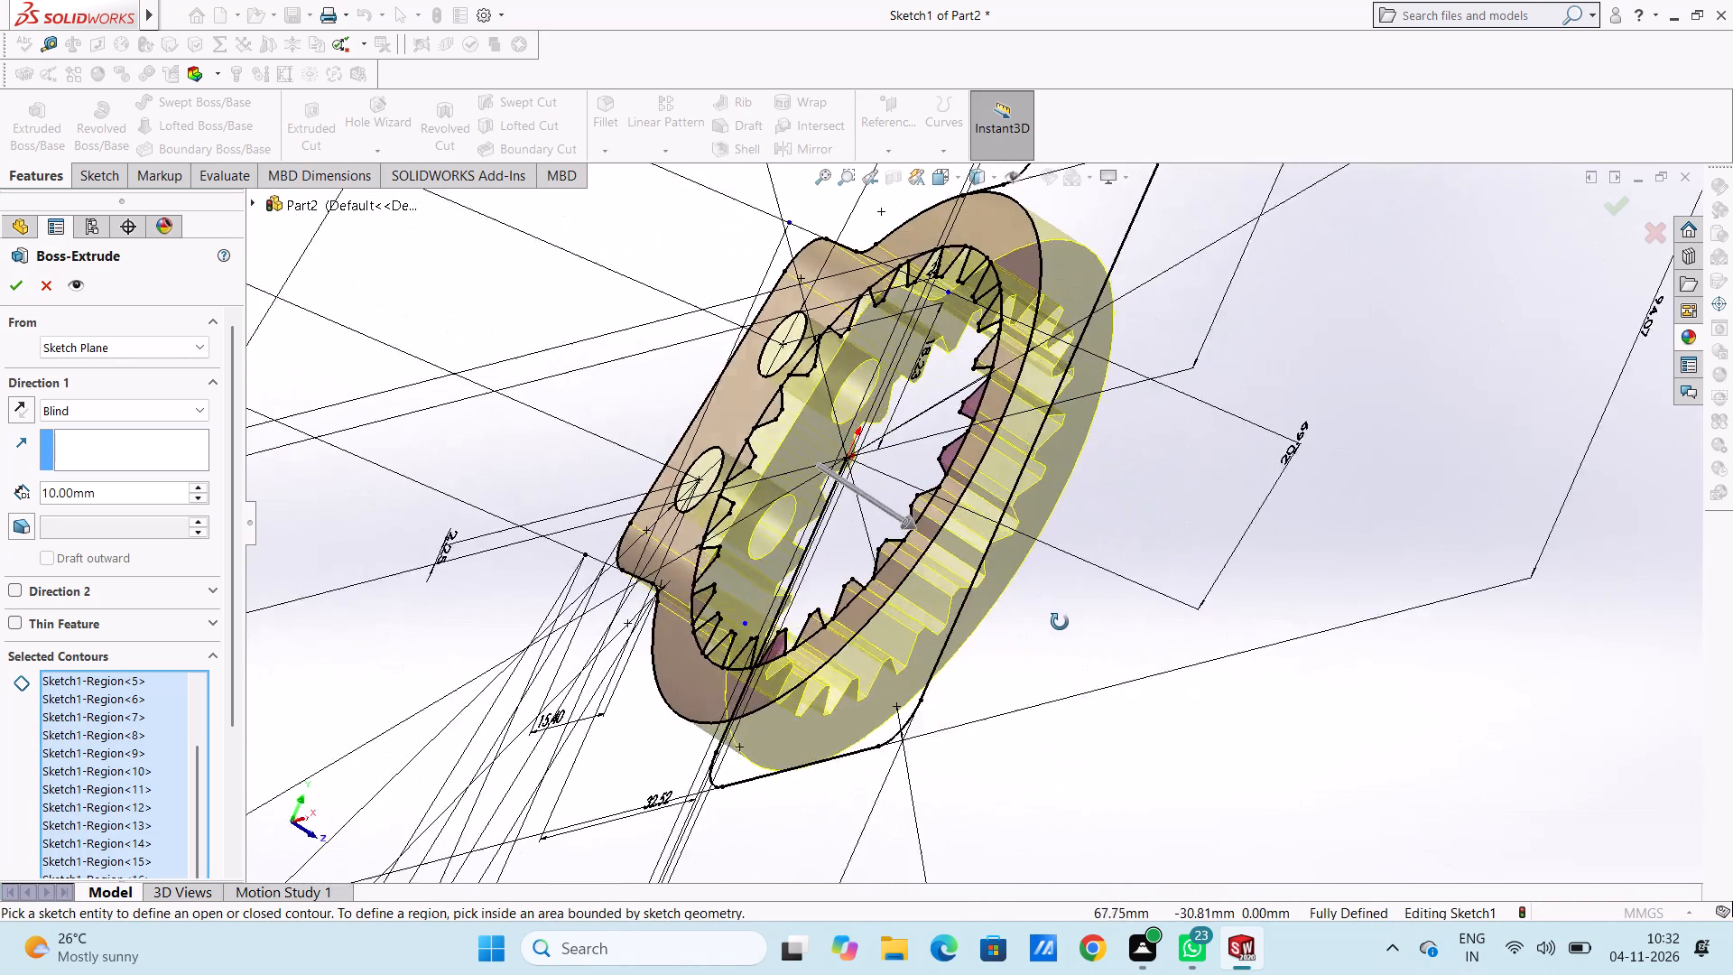
middle_drag(1060, 622, 904, 492)
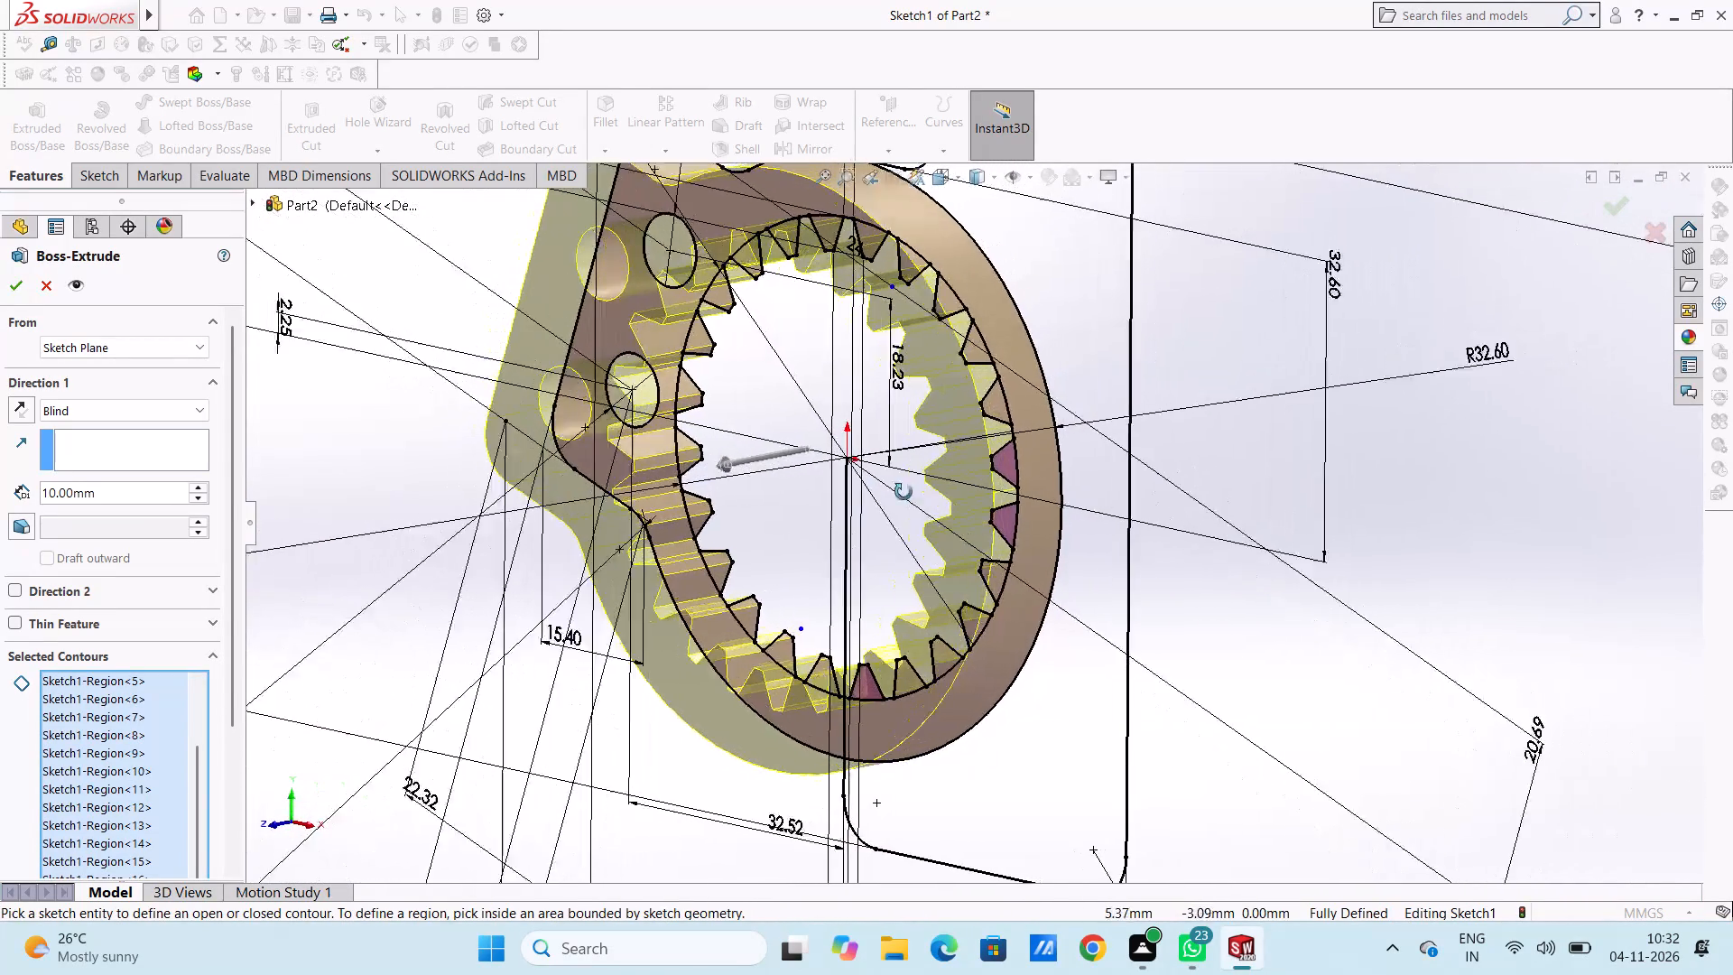
Set the blind extrusion depth of the arm and toothed ring to 20 mm.
middle_drag(904, 492, 961, 546)
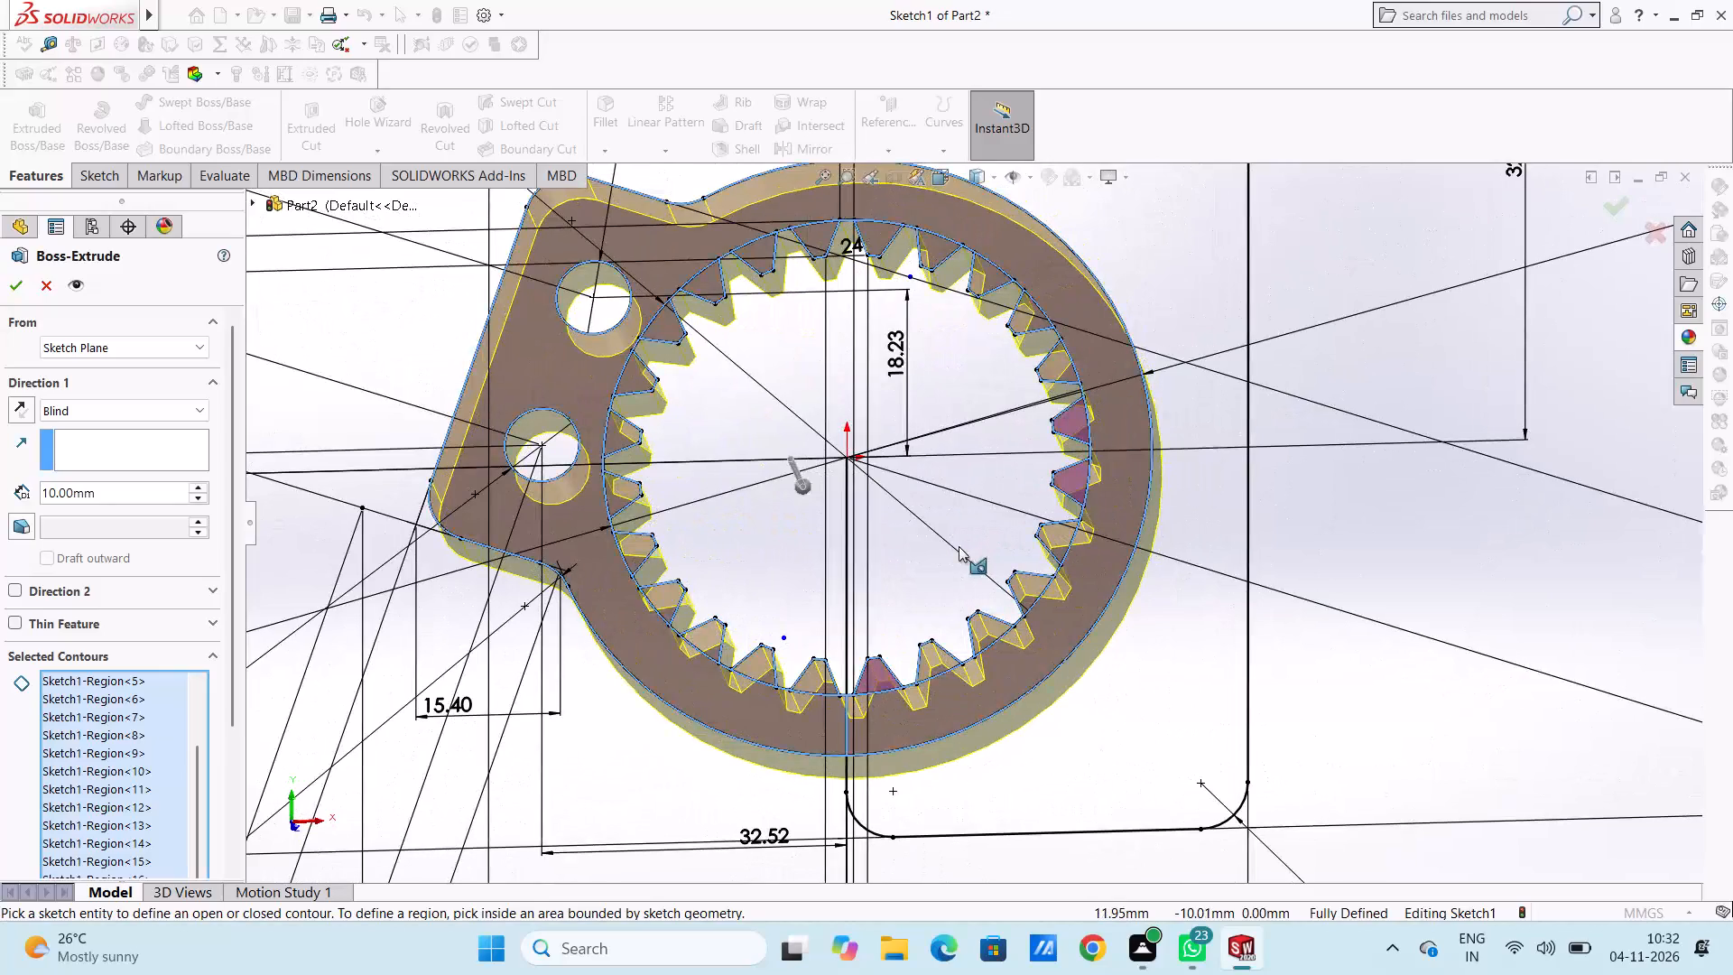
scroll(959, 546, up, 3)
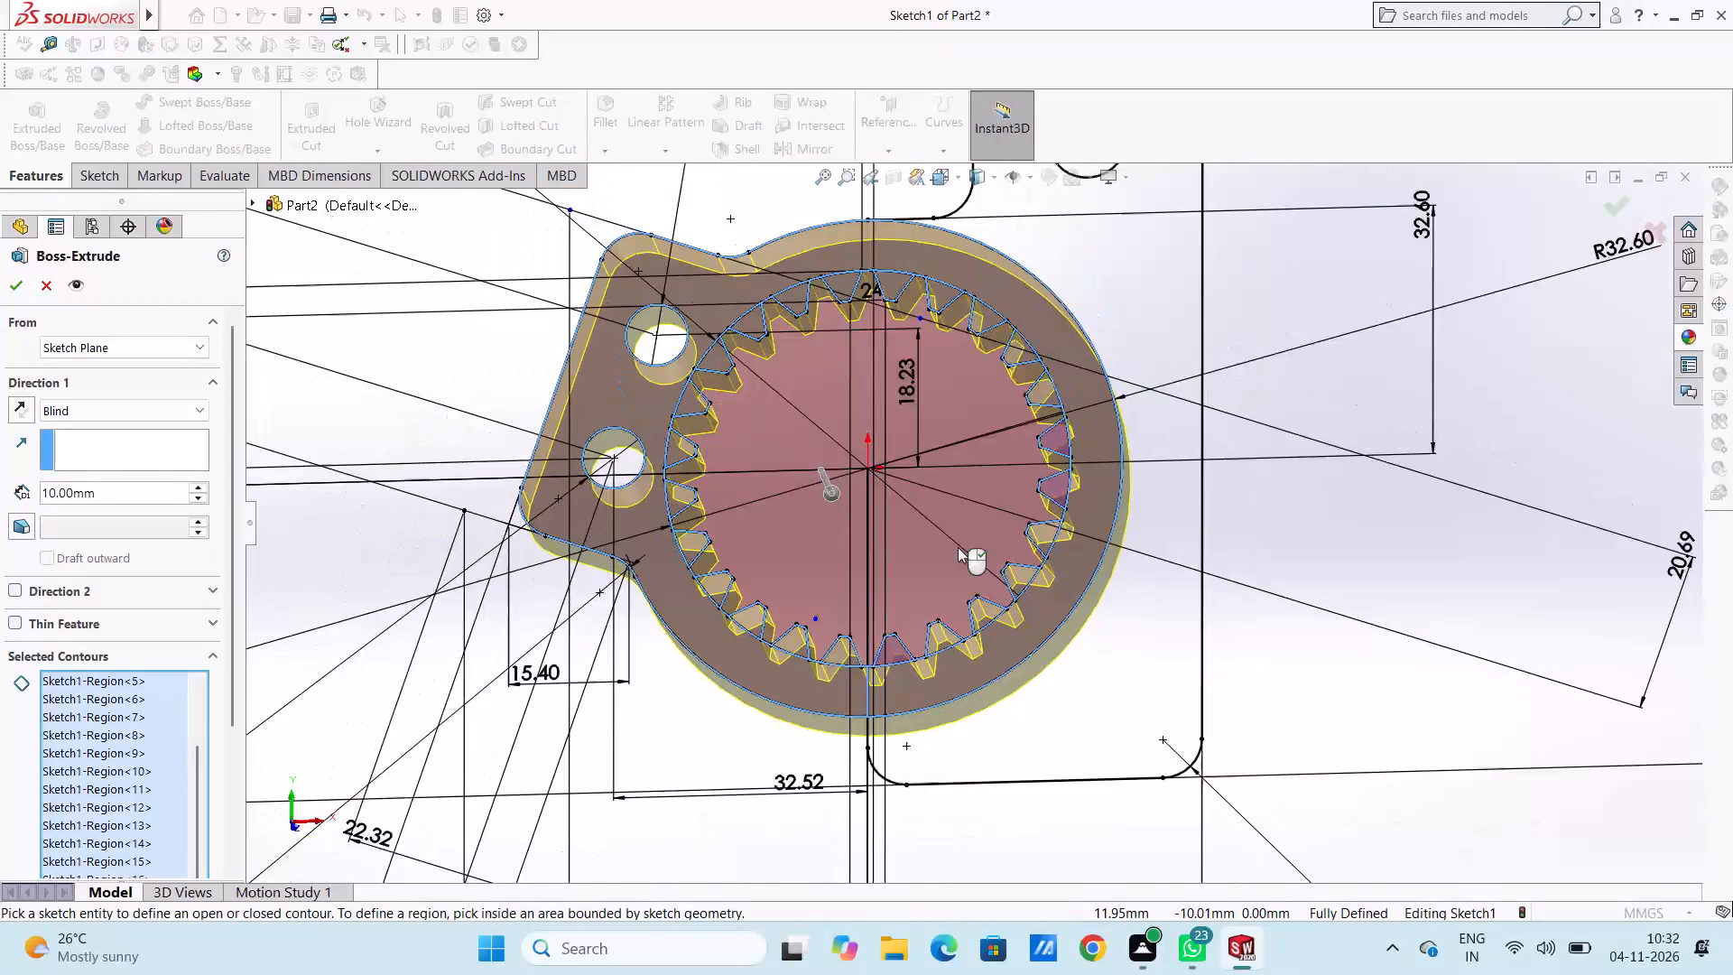
double_click(146, 491)
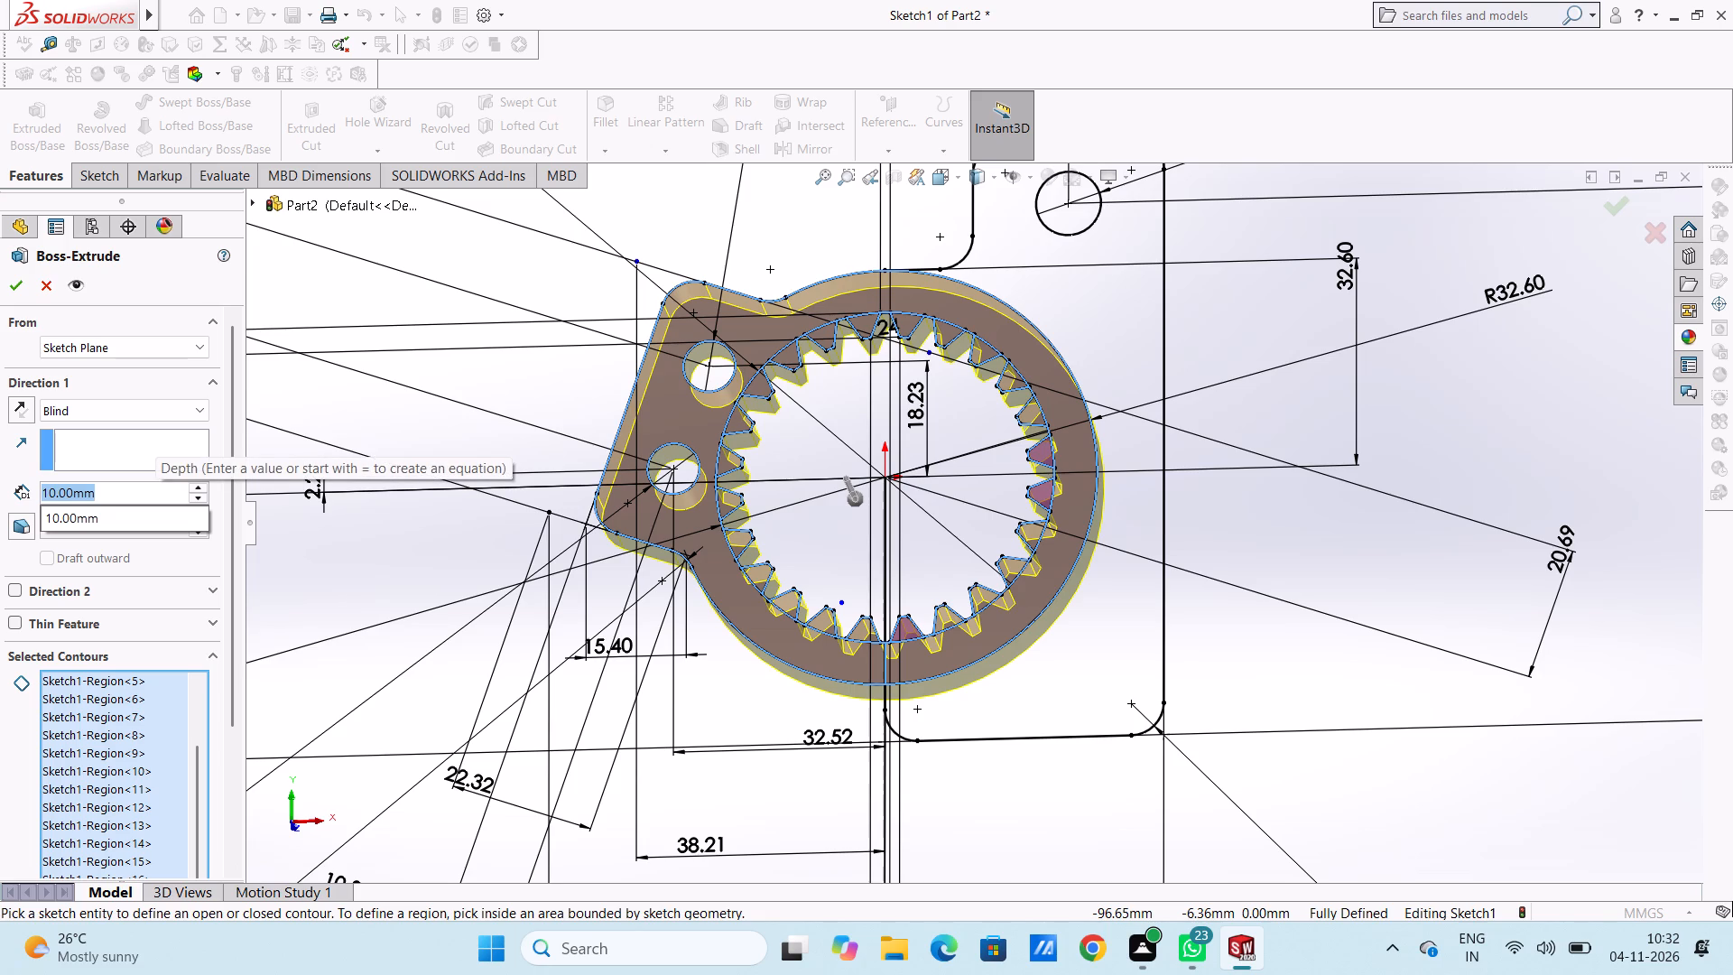
text(20)
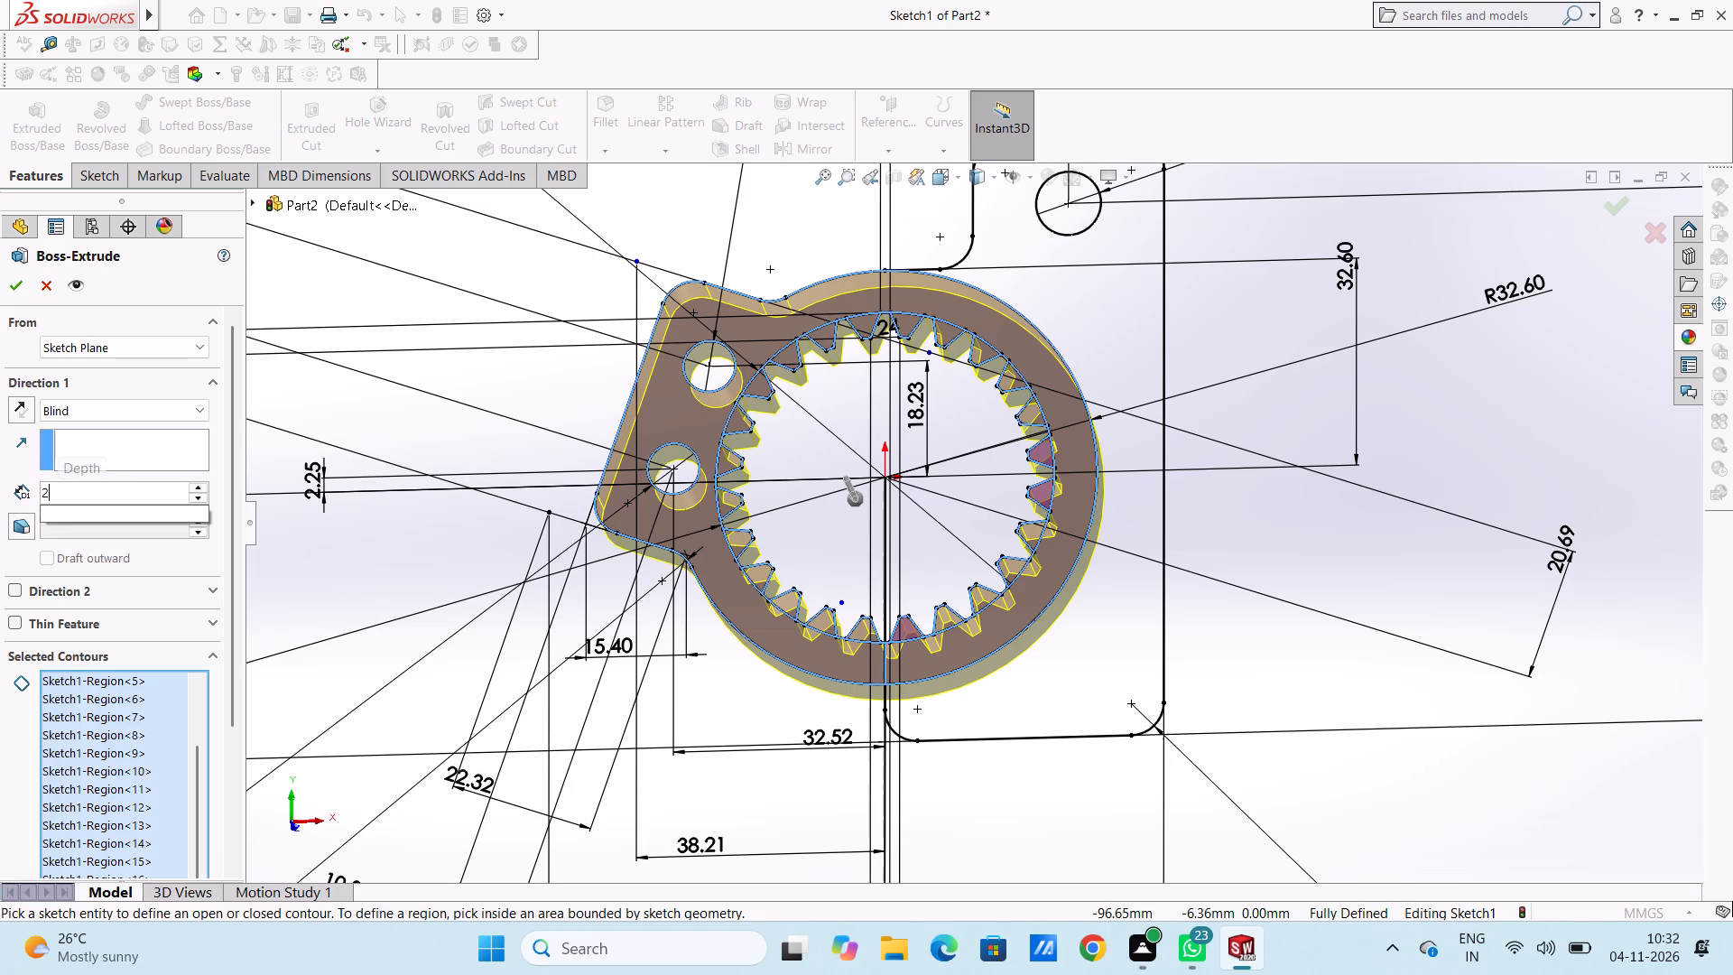
key(Return)
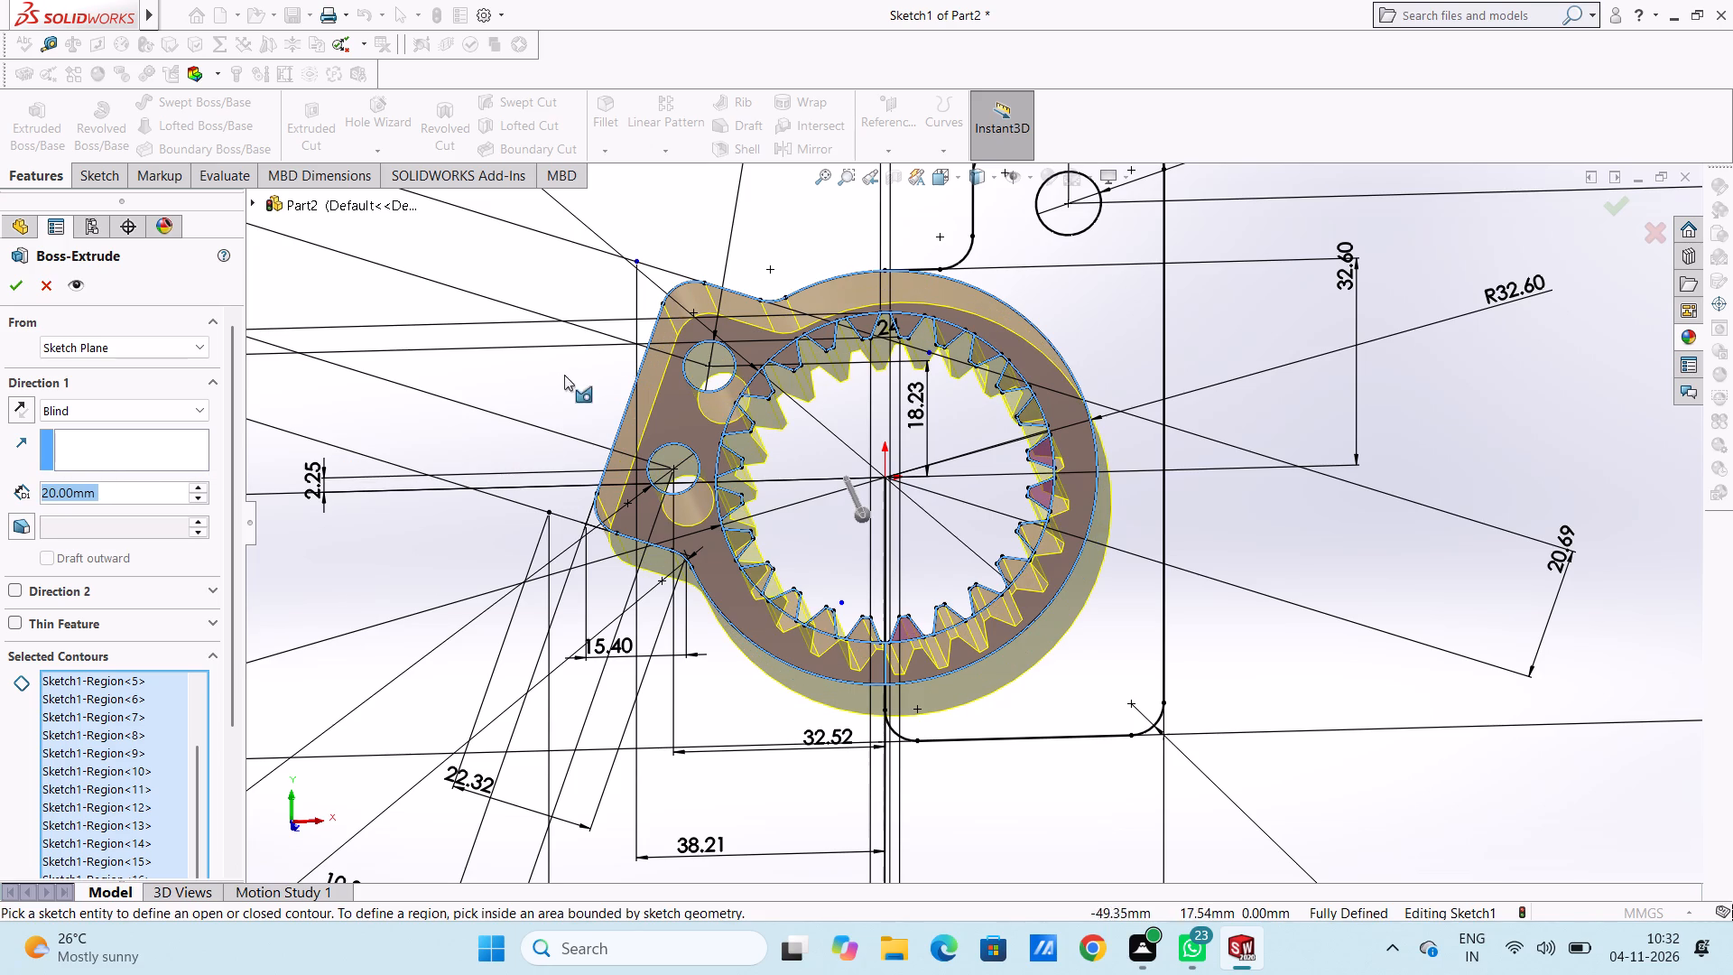
Add the rectangular plate region around the 10 mm hole to the contours and complete the boss extrusion.
click(1058, 298)
scroll(1071, 314, up, 2)
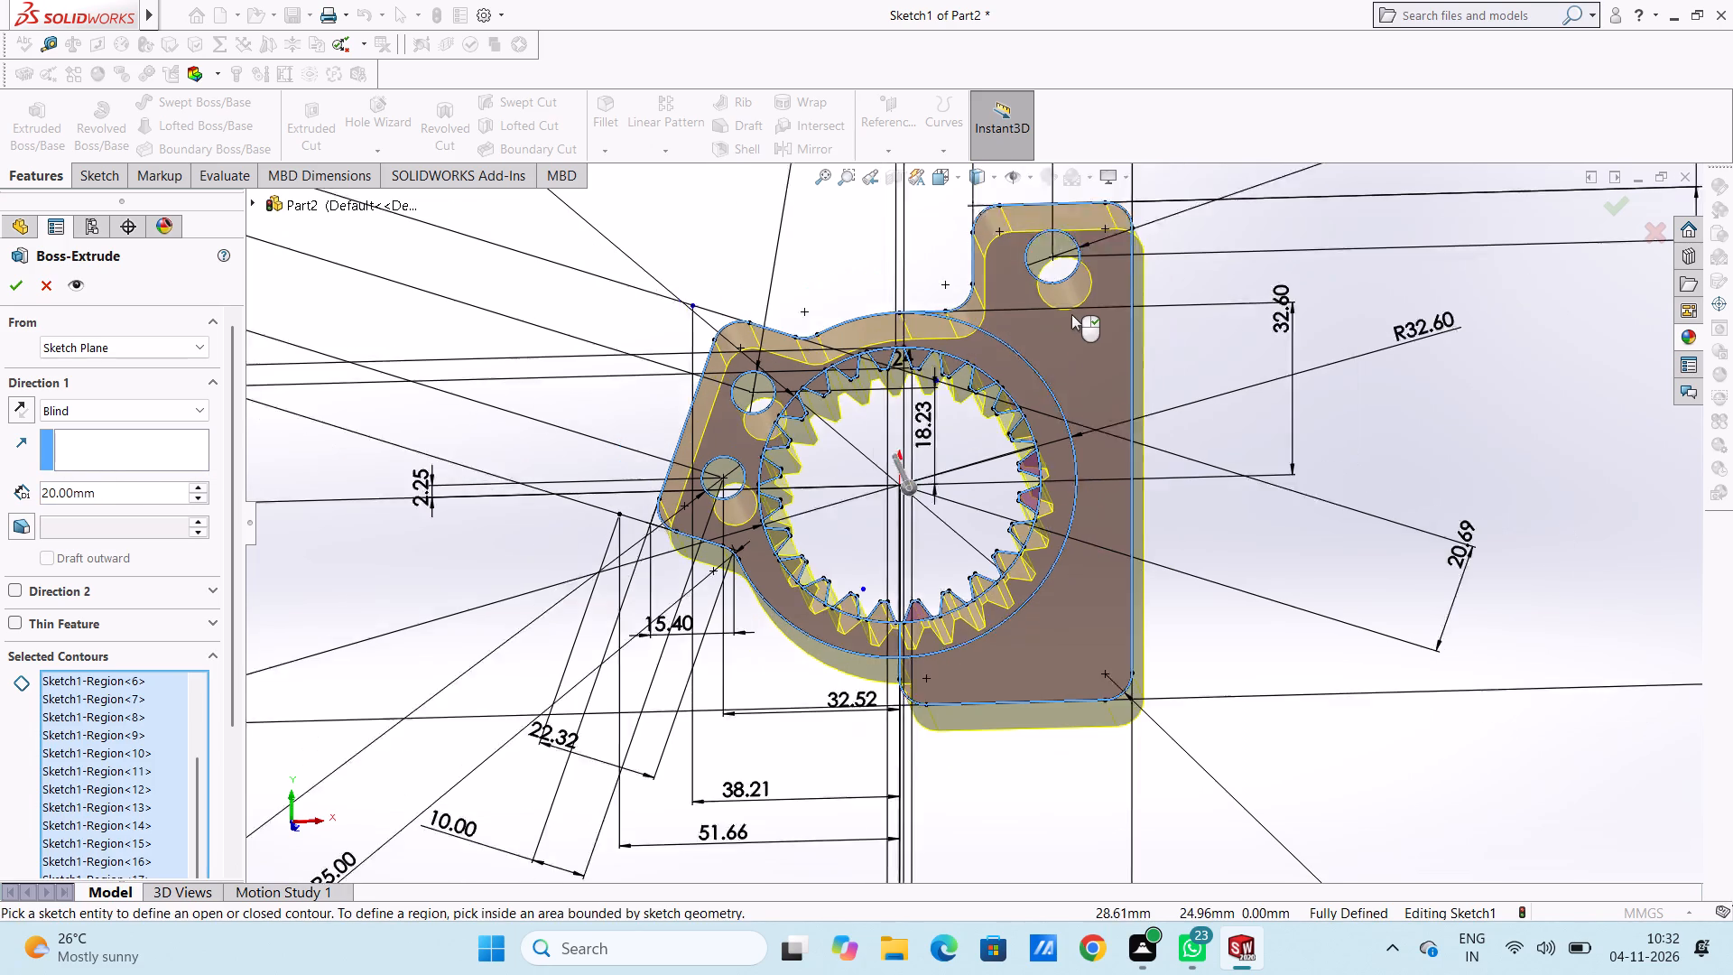
scroll(1071, 314, up, 2)
middle_drag(1145, 423, 1080, 389)
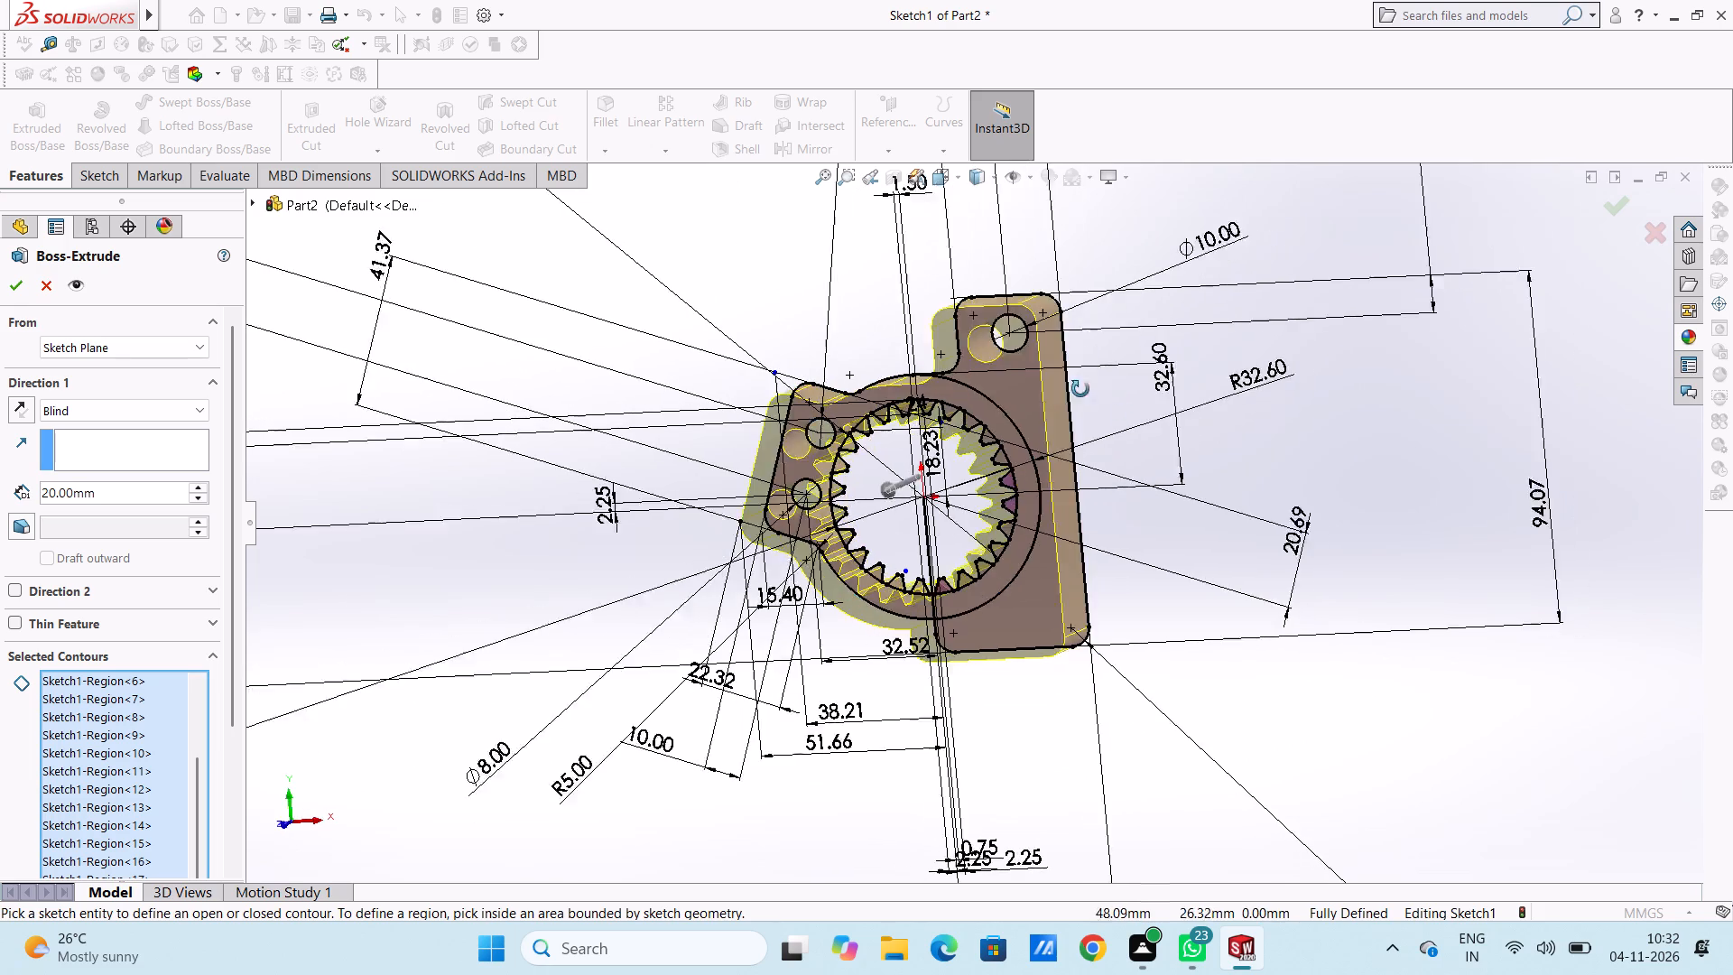
middle_drag(1080, 389, 1062, 416)
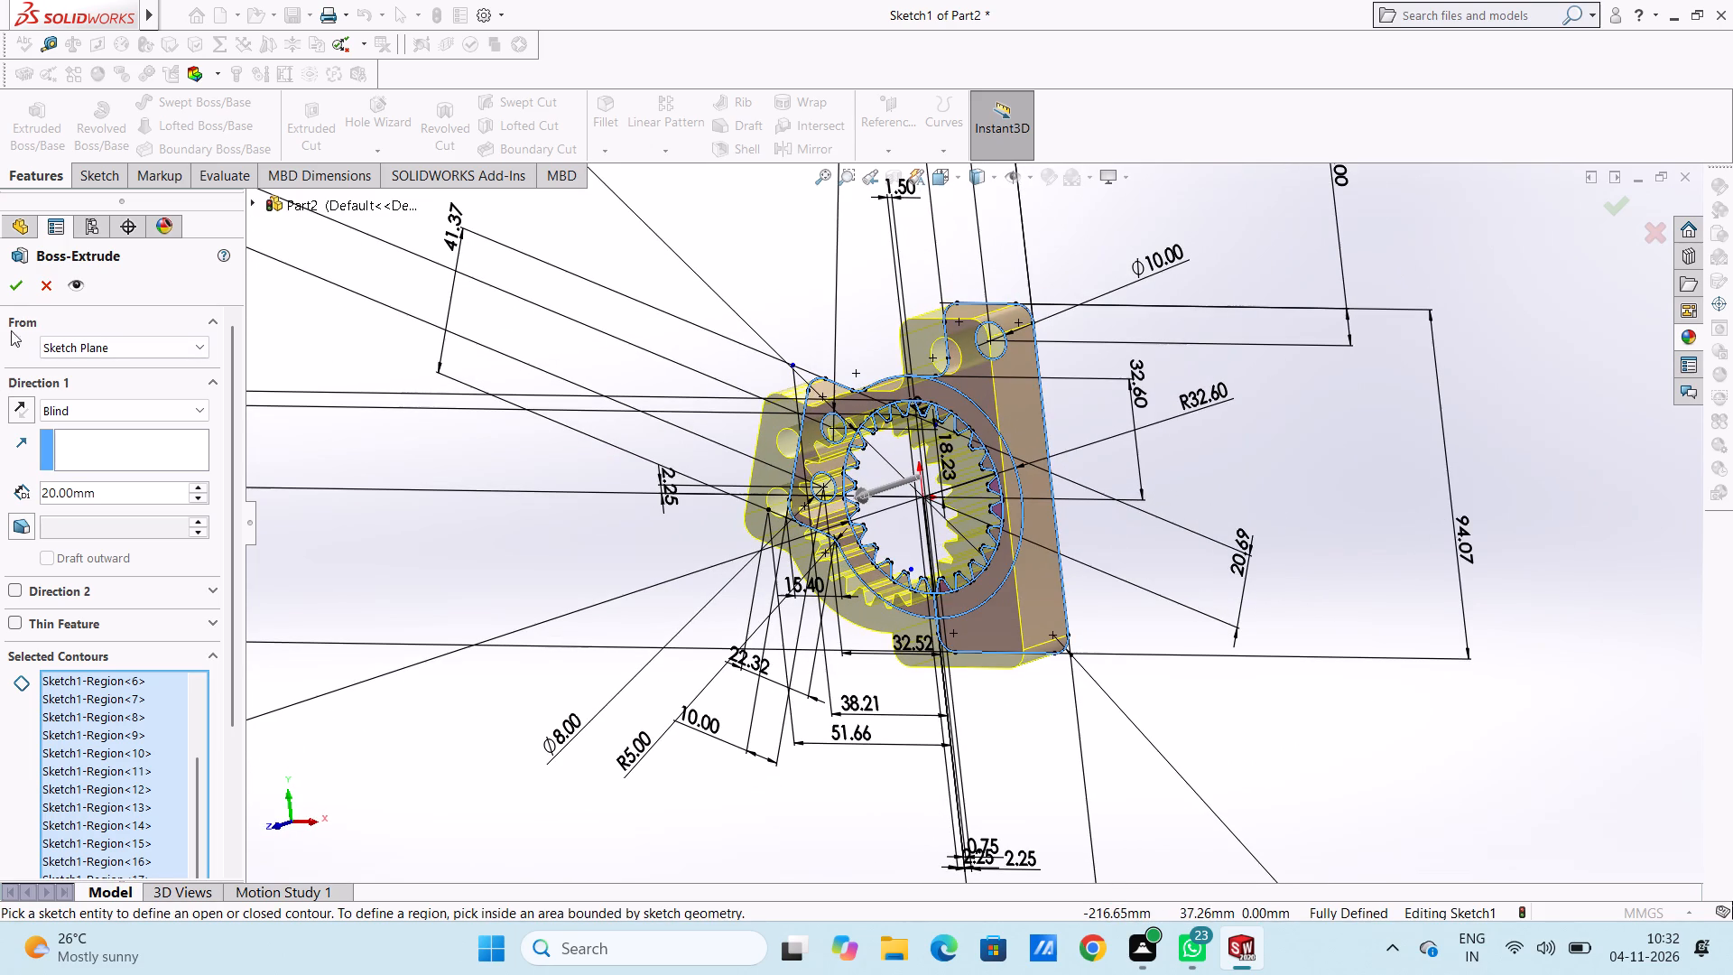
click(24, 290)
click(409, 368)
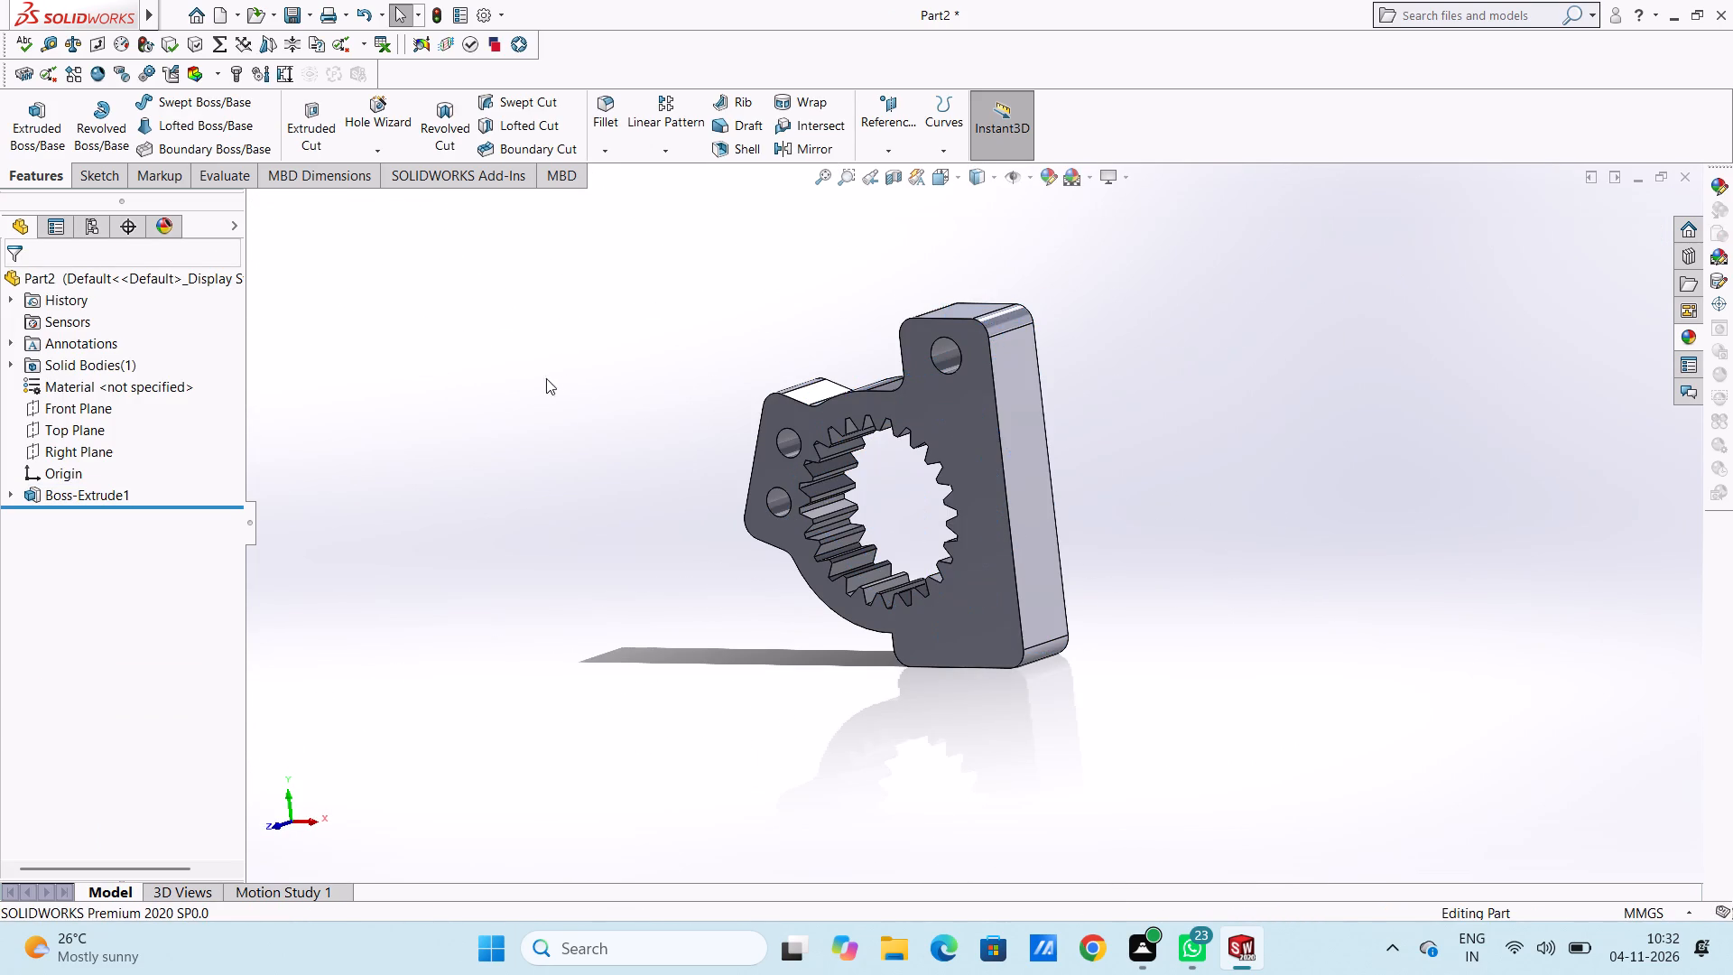
Inspect the extruded body from several angles, including the internal teeth, the three holes and the plate edges.
middle_drag(570, 386, 611, 432)
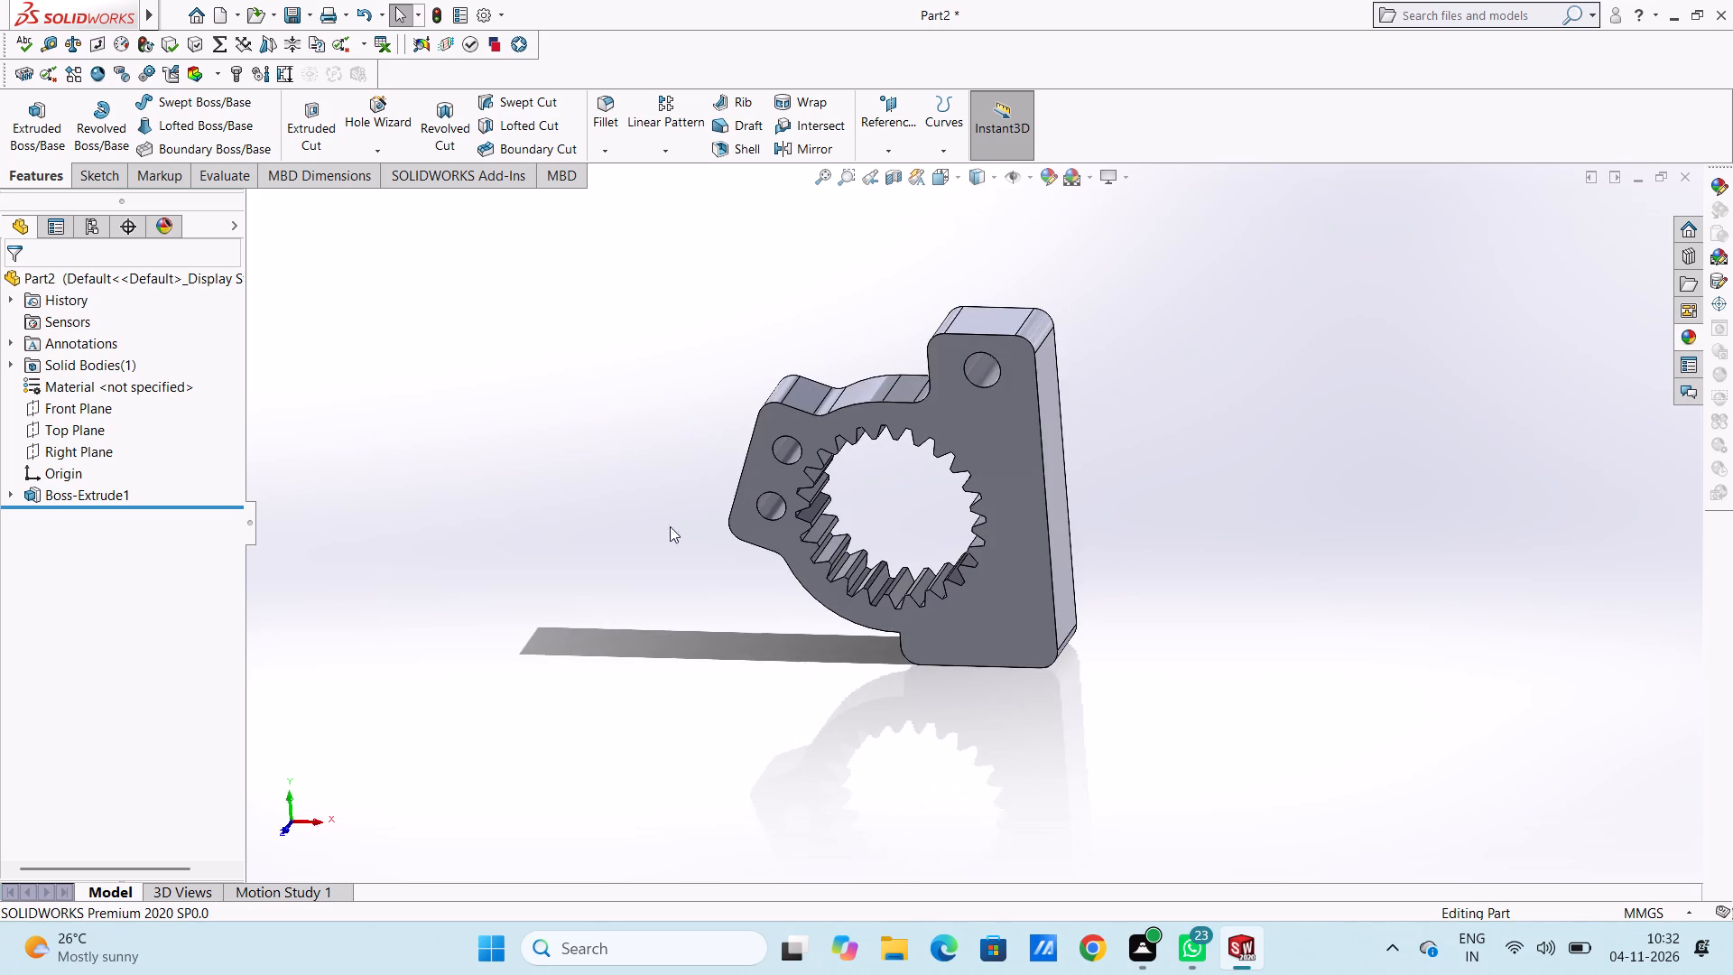
middle_drag(718, 543, 729, 469)
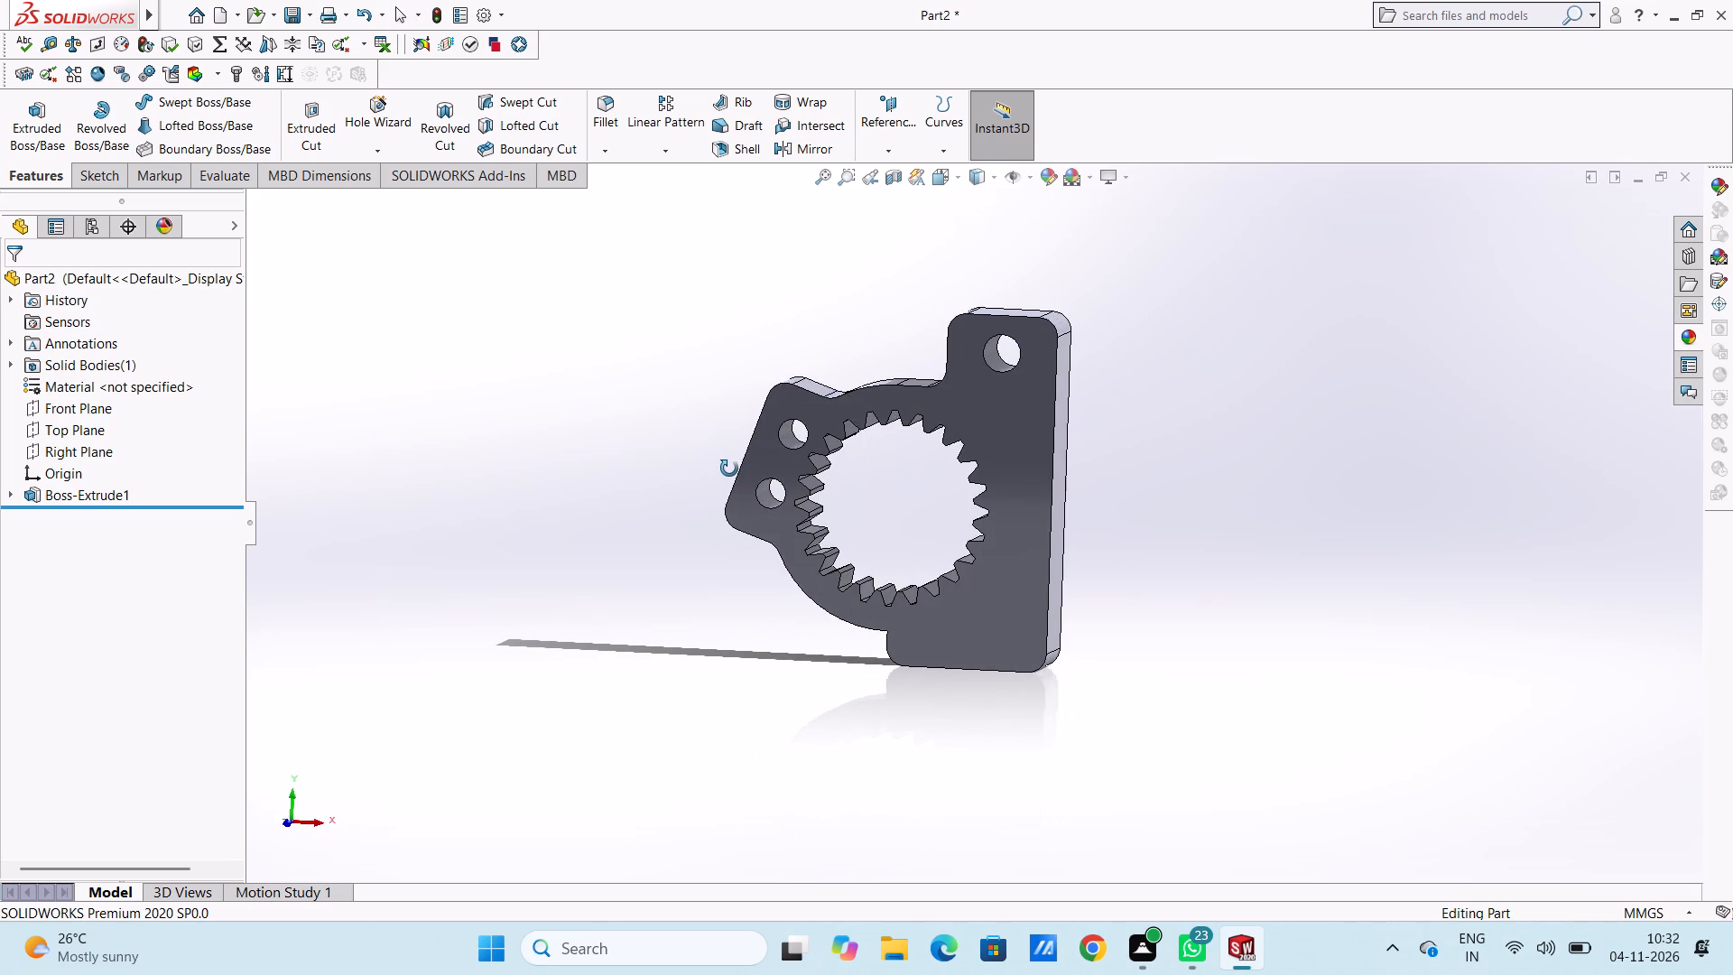
middle_drag(729, 469, 754, 434)
scroll(894, 417, down, 5)
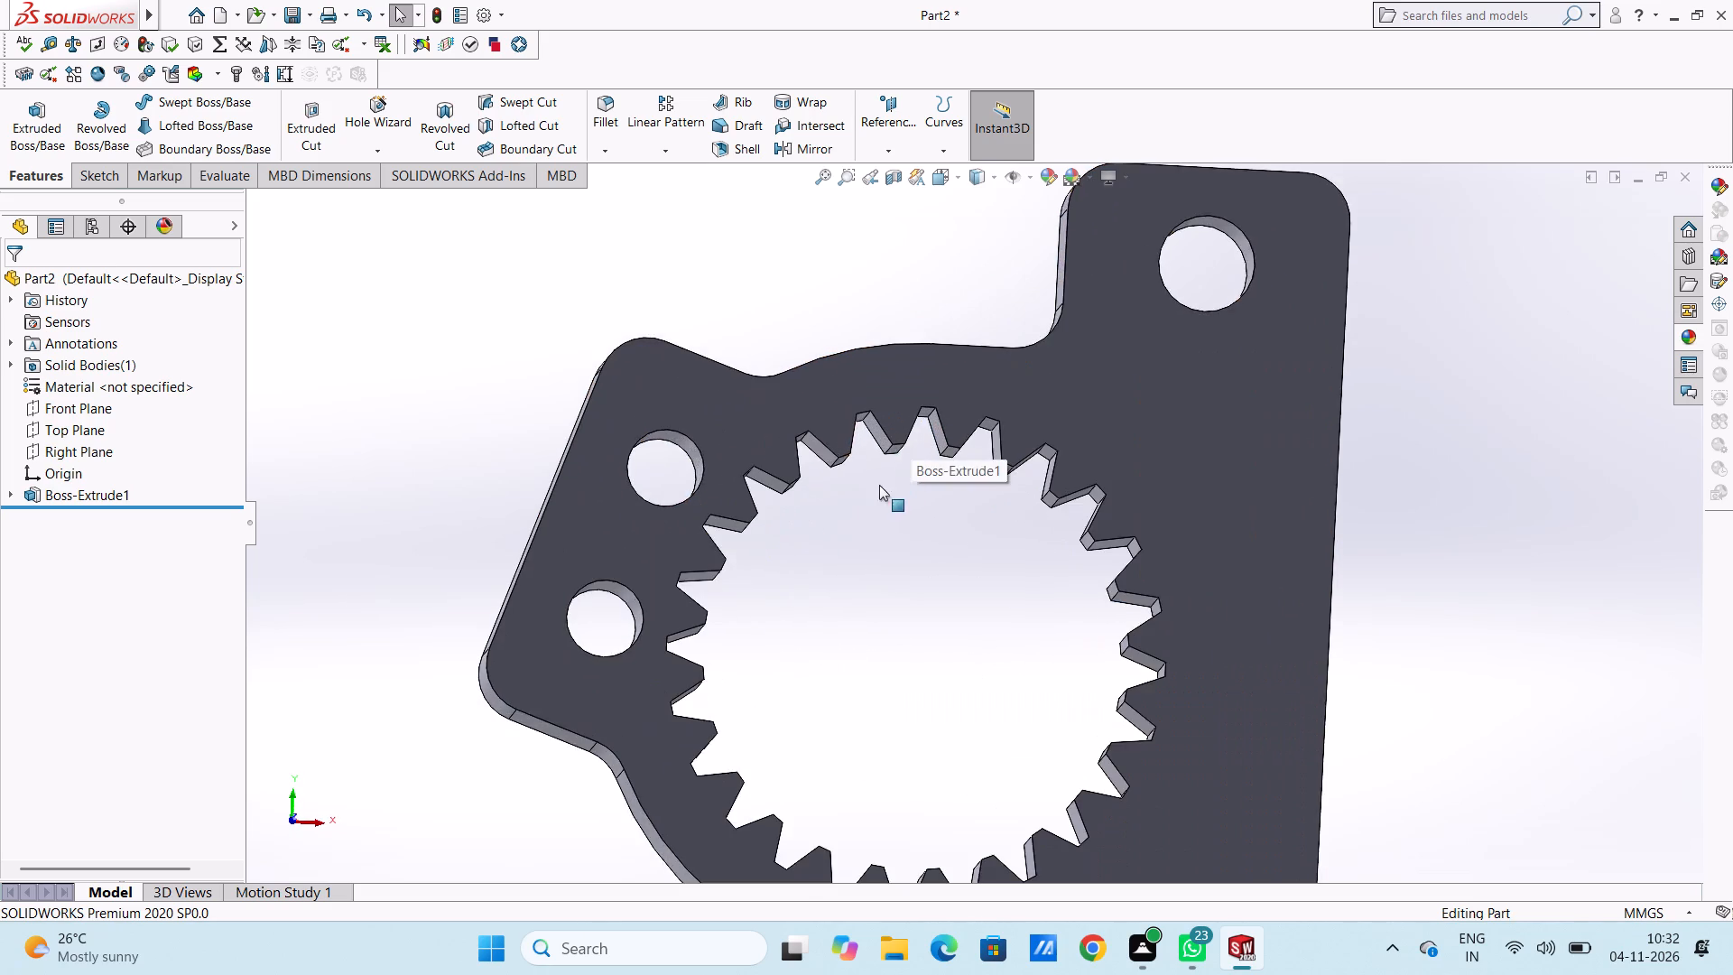
middle_drag(866, 496, 845, 539)
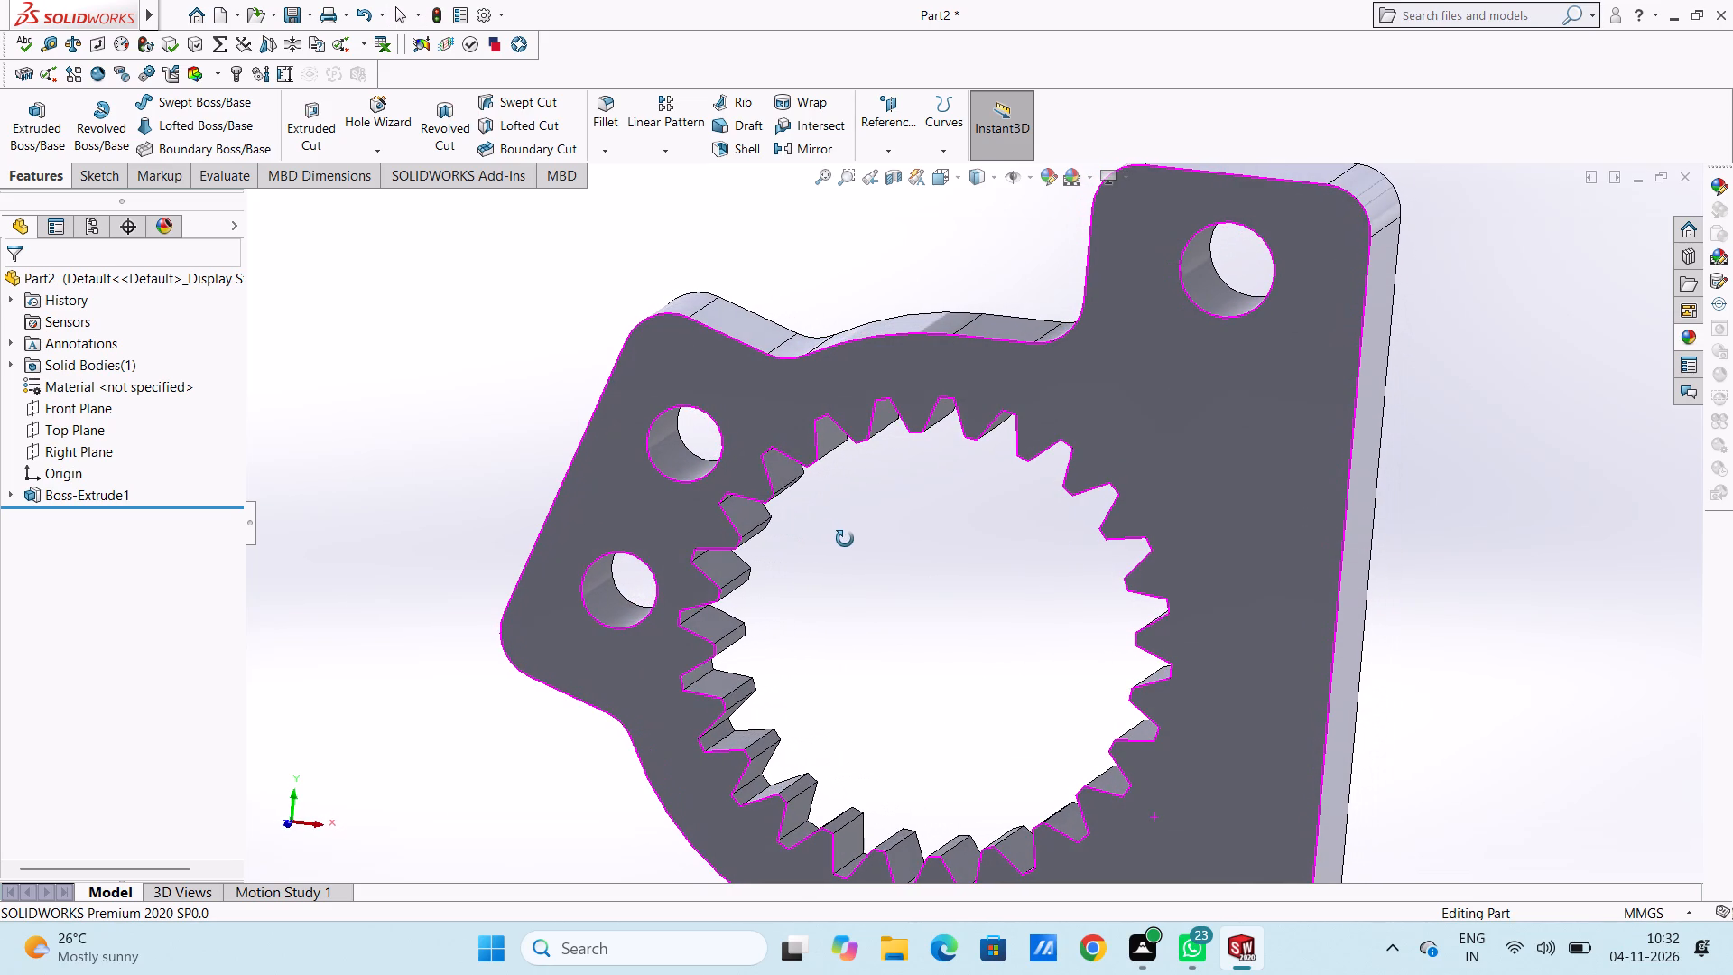
middle_drag(845, 539, 887, 513)
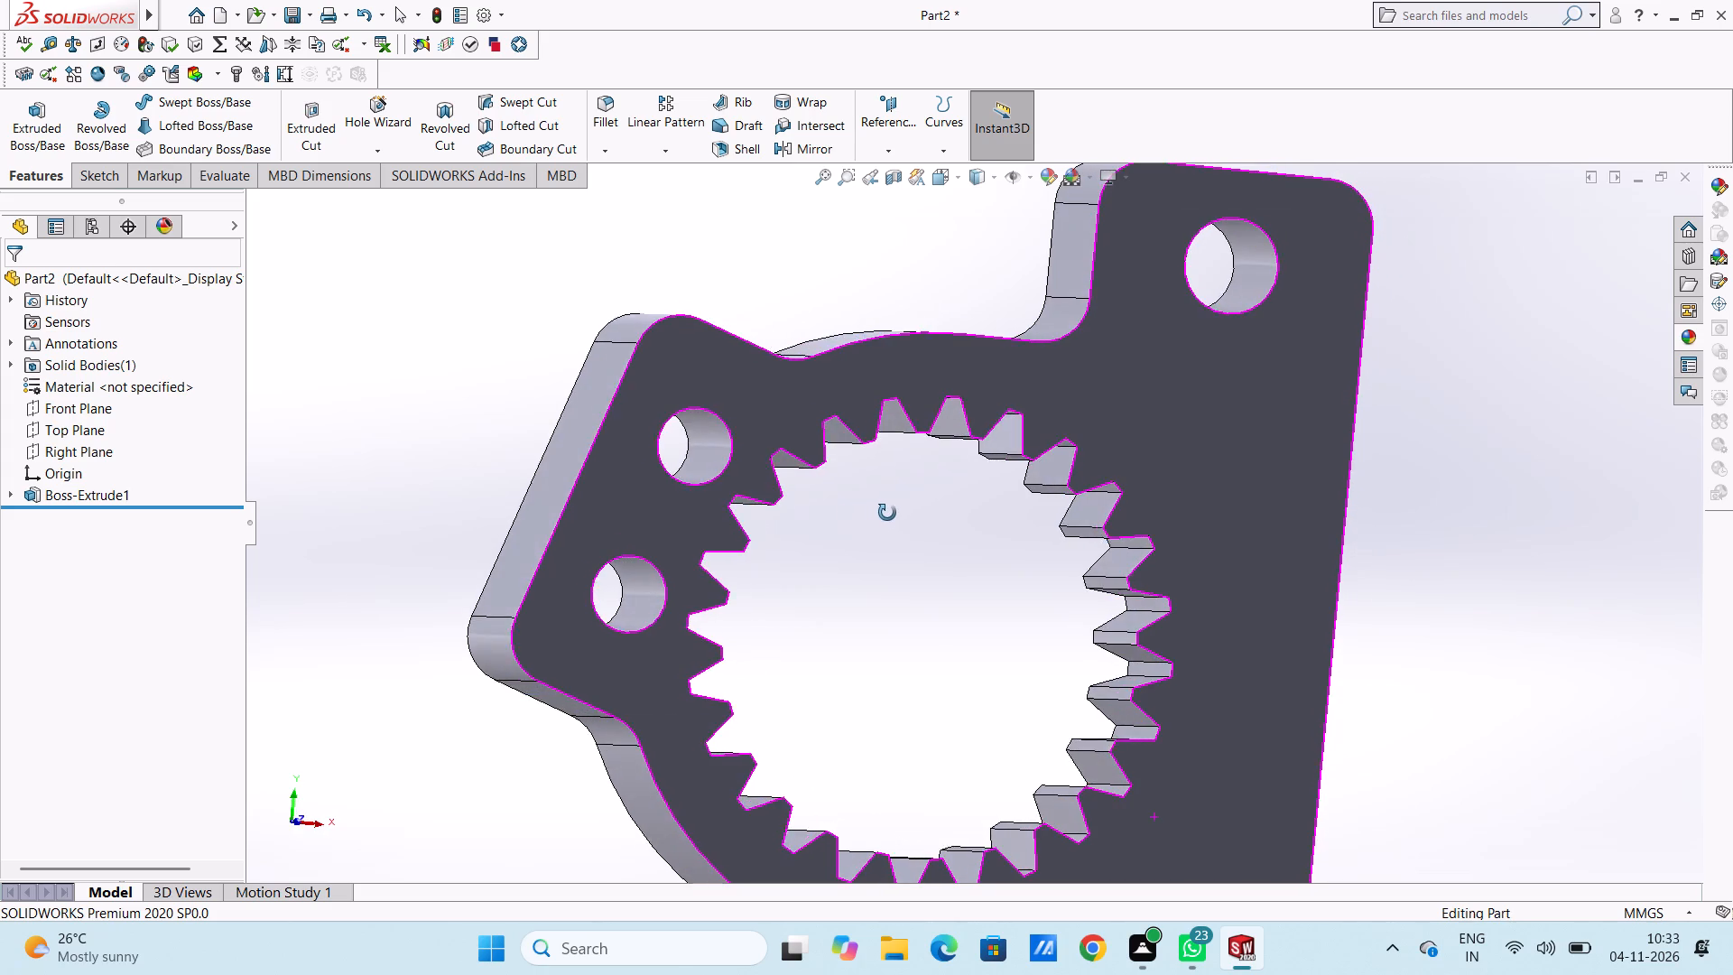
middle_drag(887, 513, 846, 506)
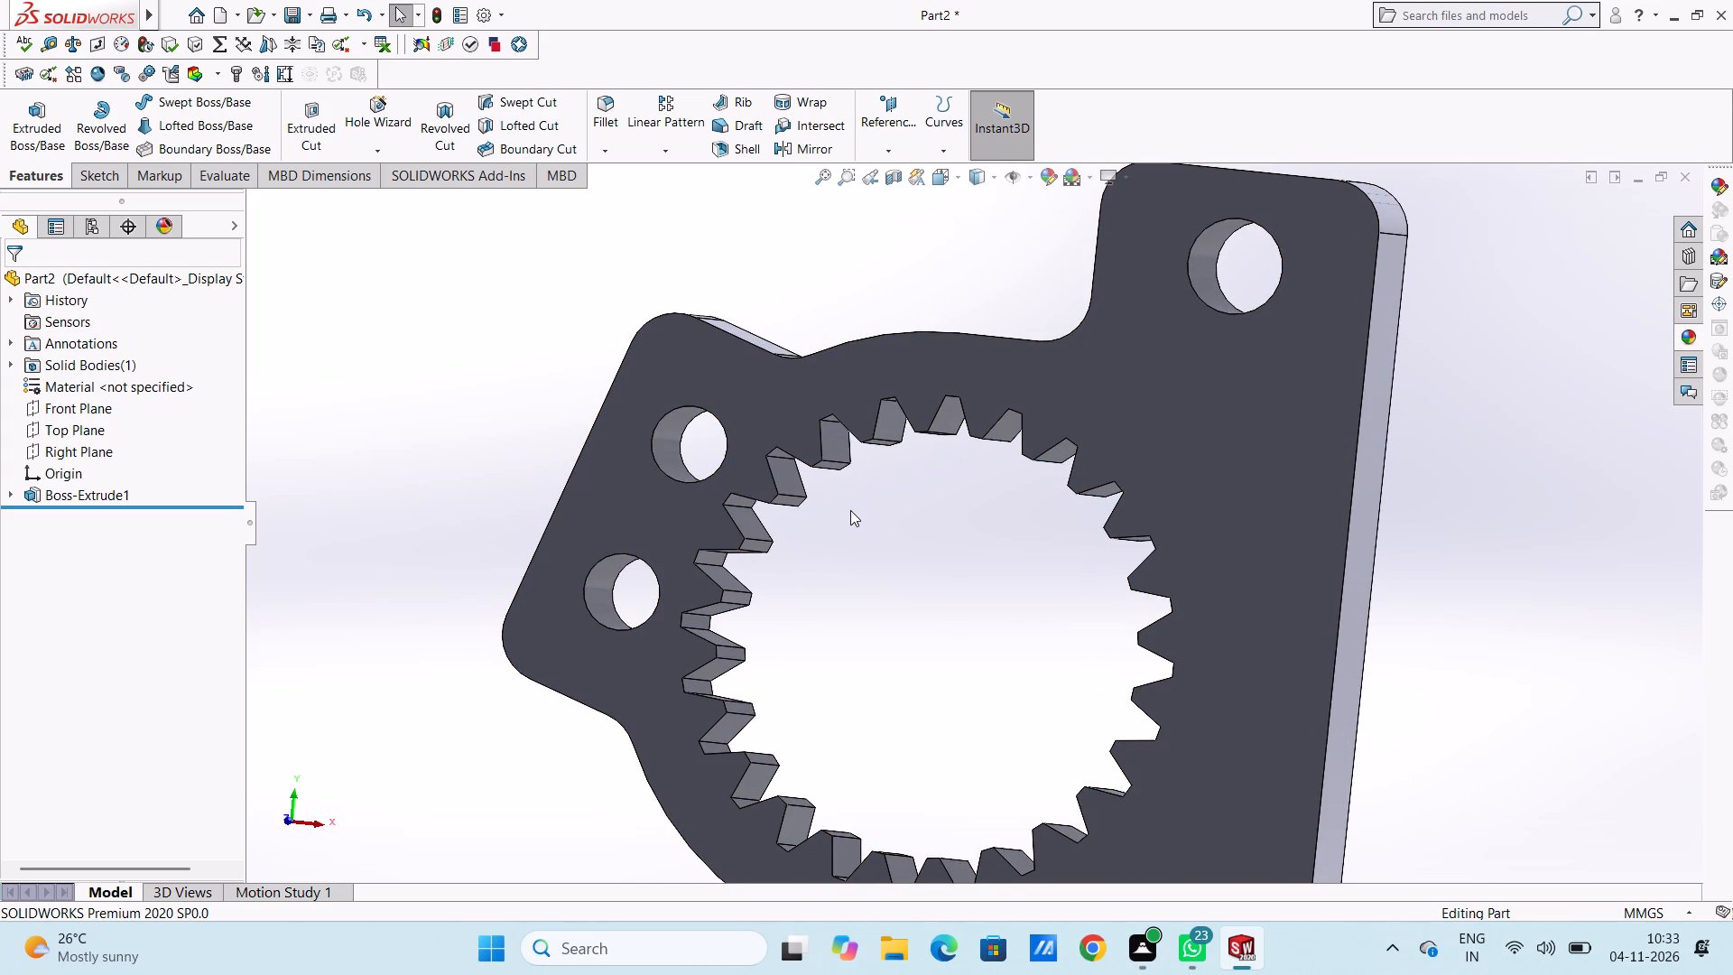
middle_drag(853, 511, 871, 526)
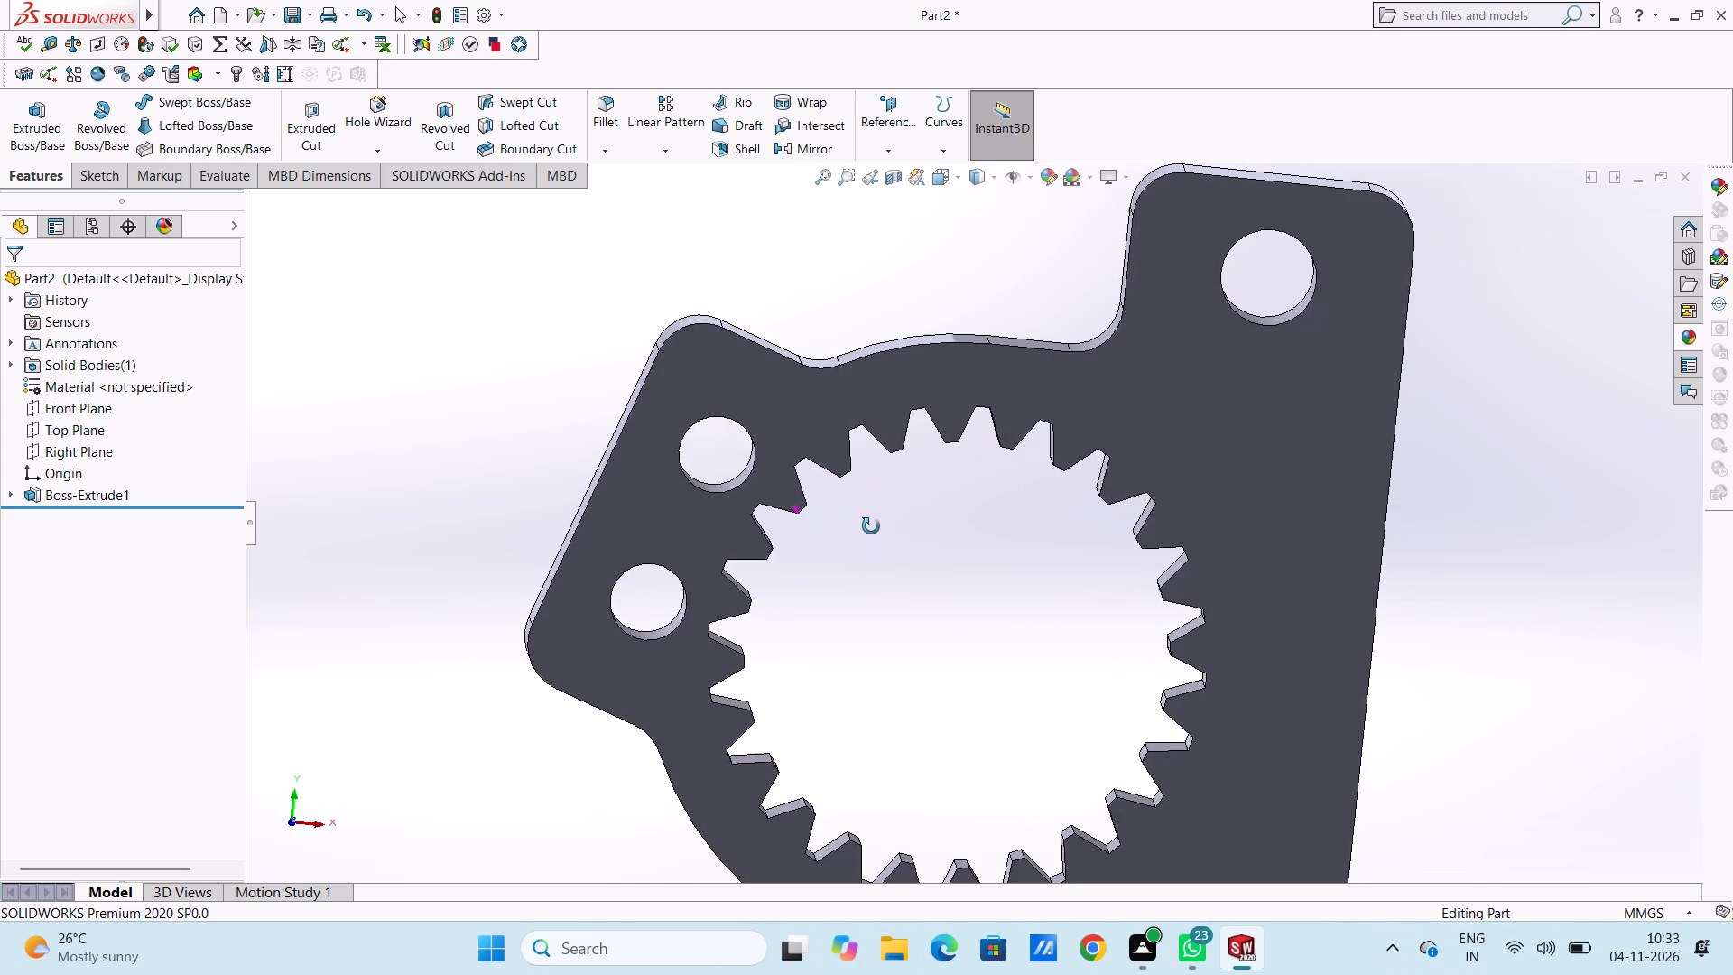
middle_drag(871, 526, 866, 526)
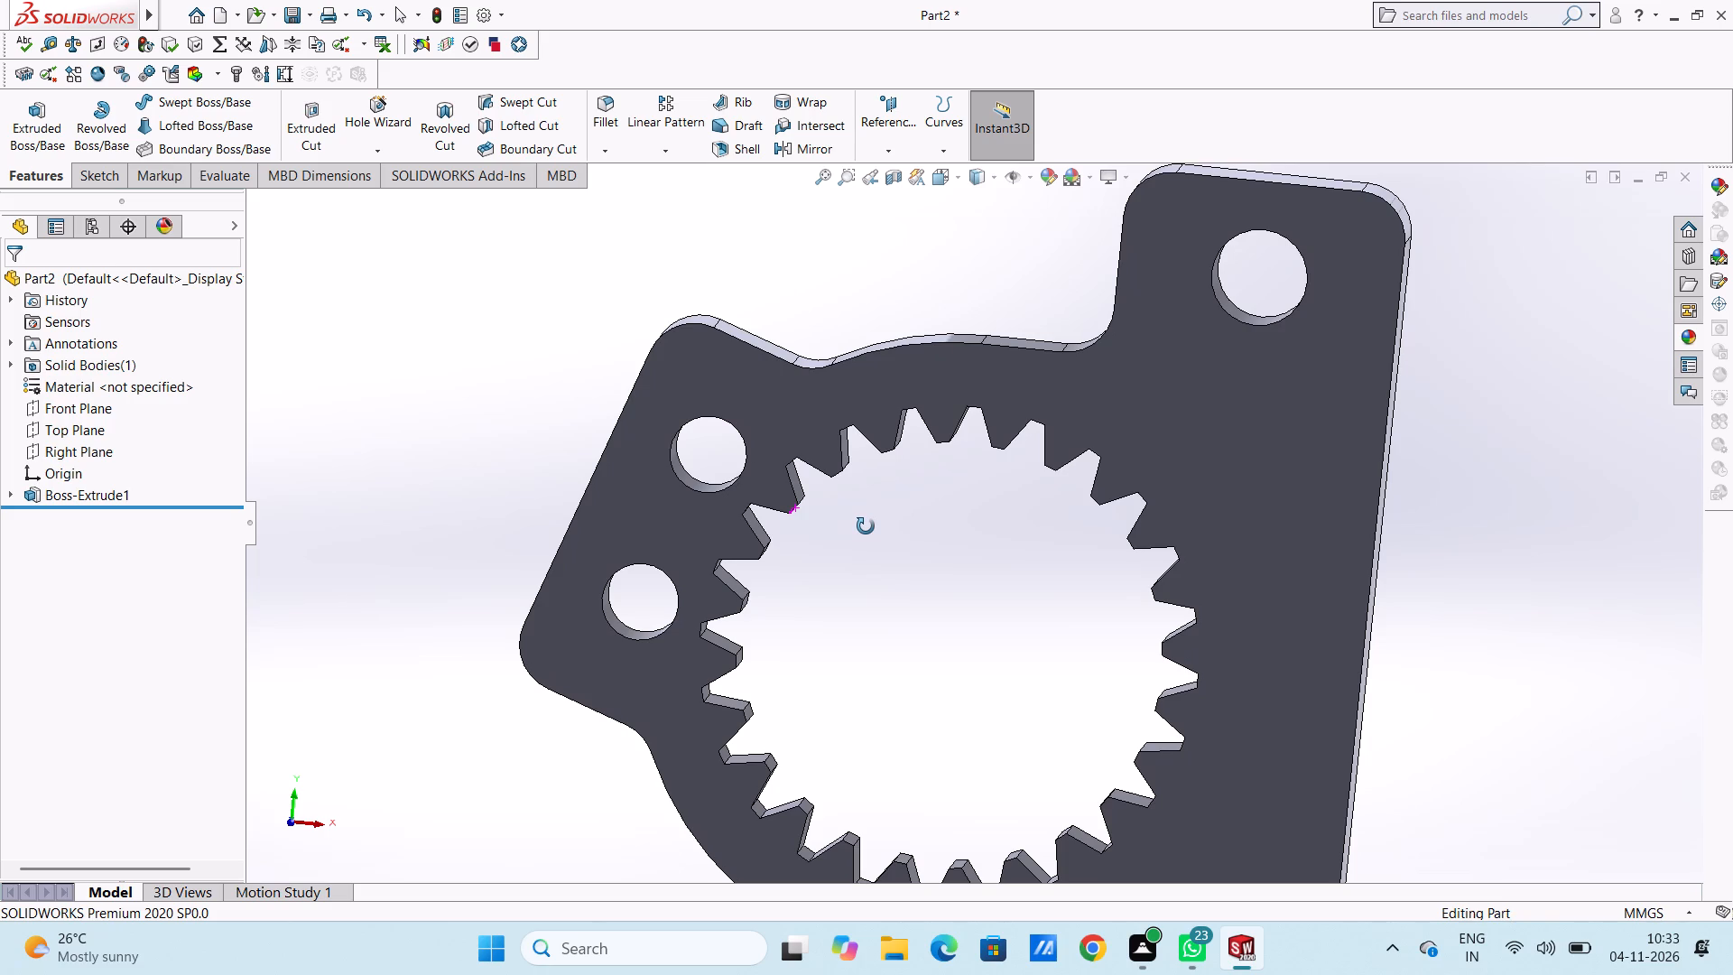
middle_drag(866, 526, 851, 526)
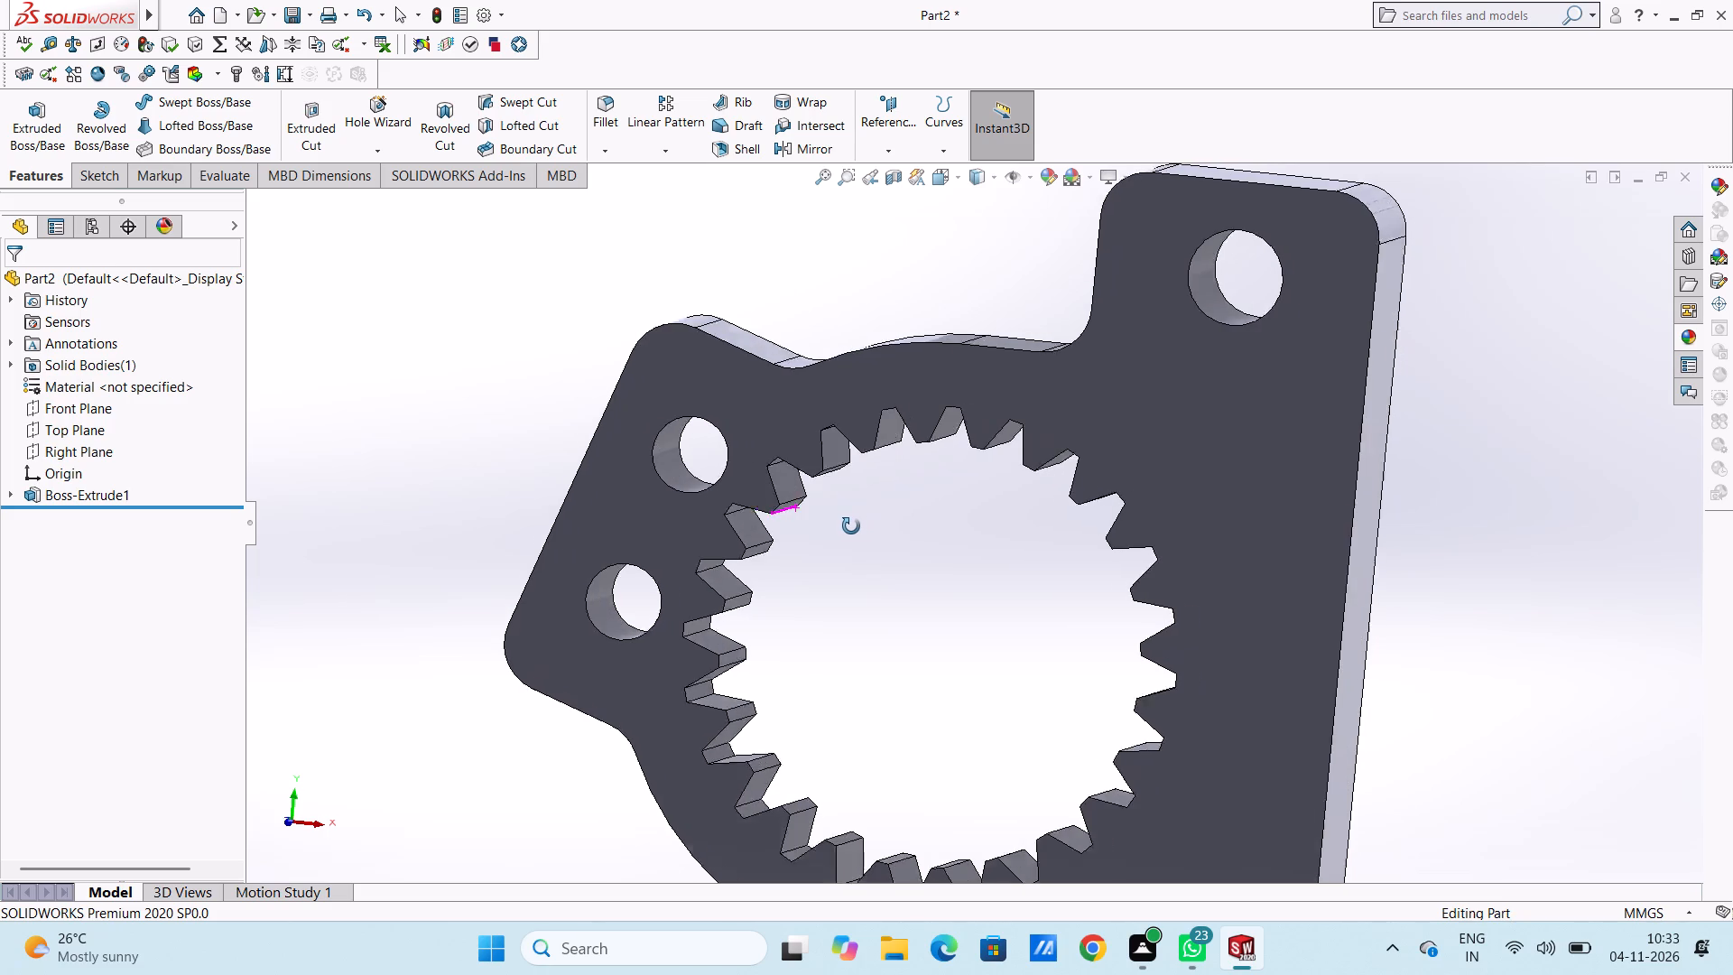
middle_drag(851, 526, 825, 528)
scroll(823, 521, up, 4)
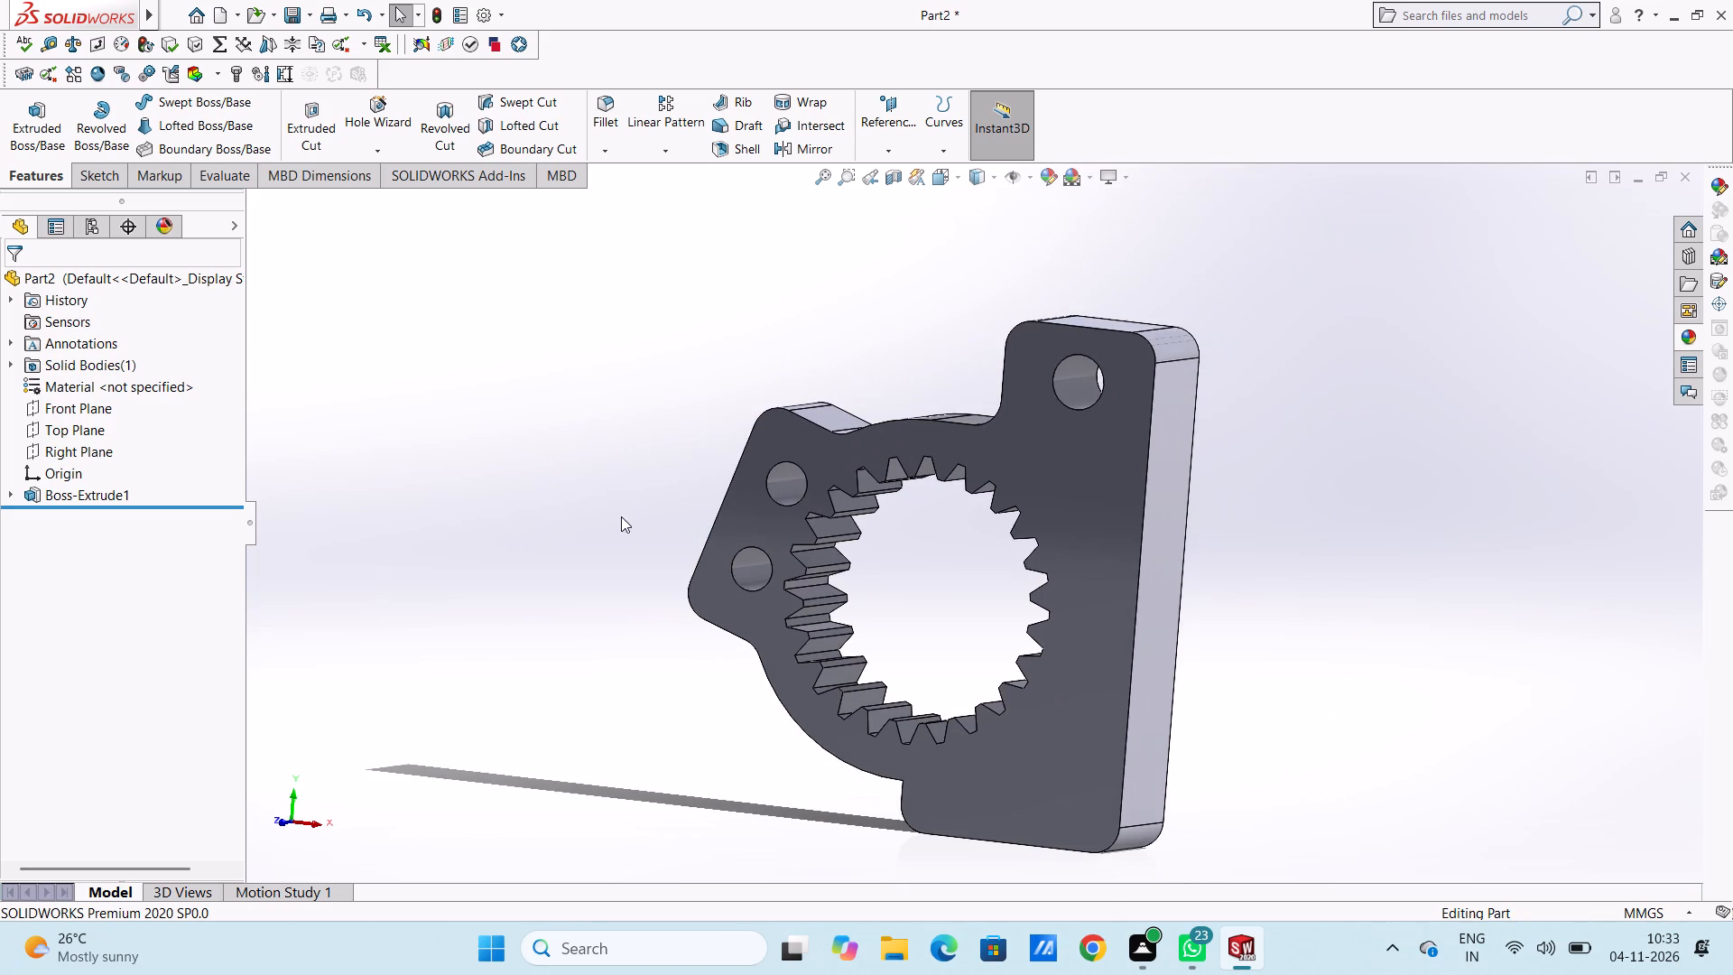
middle_drag(592, 514, 607, 532)
scroll(607, 532, up, 1)
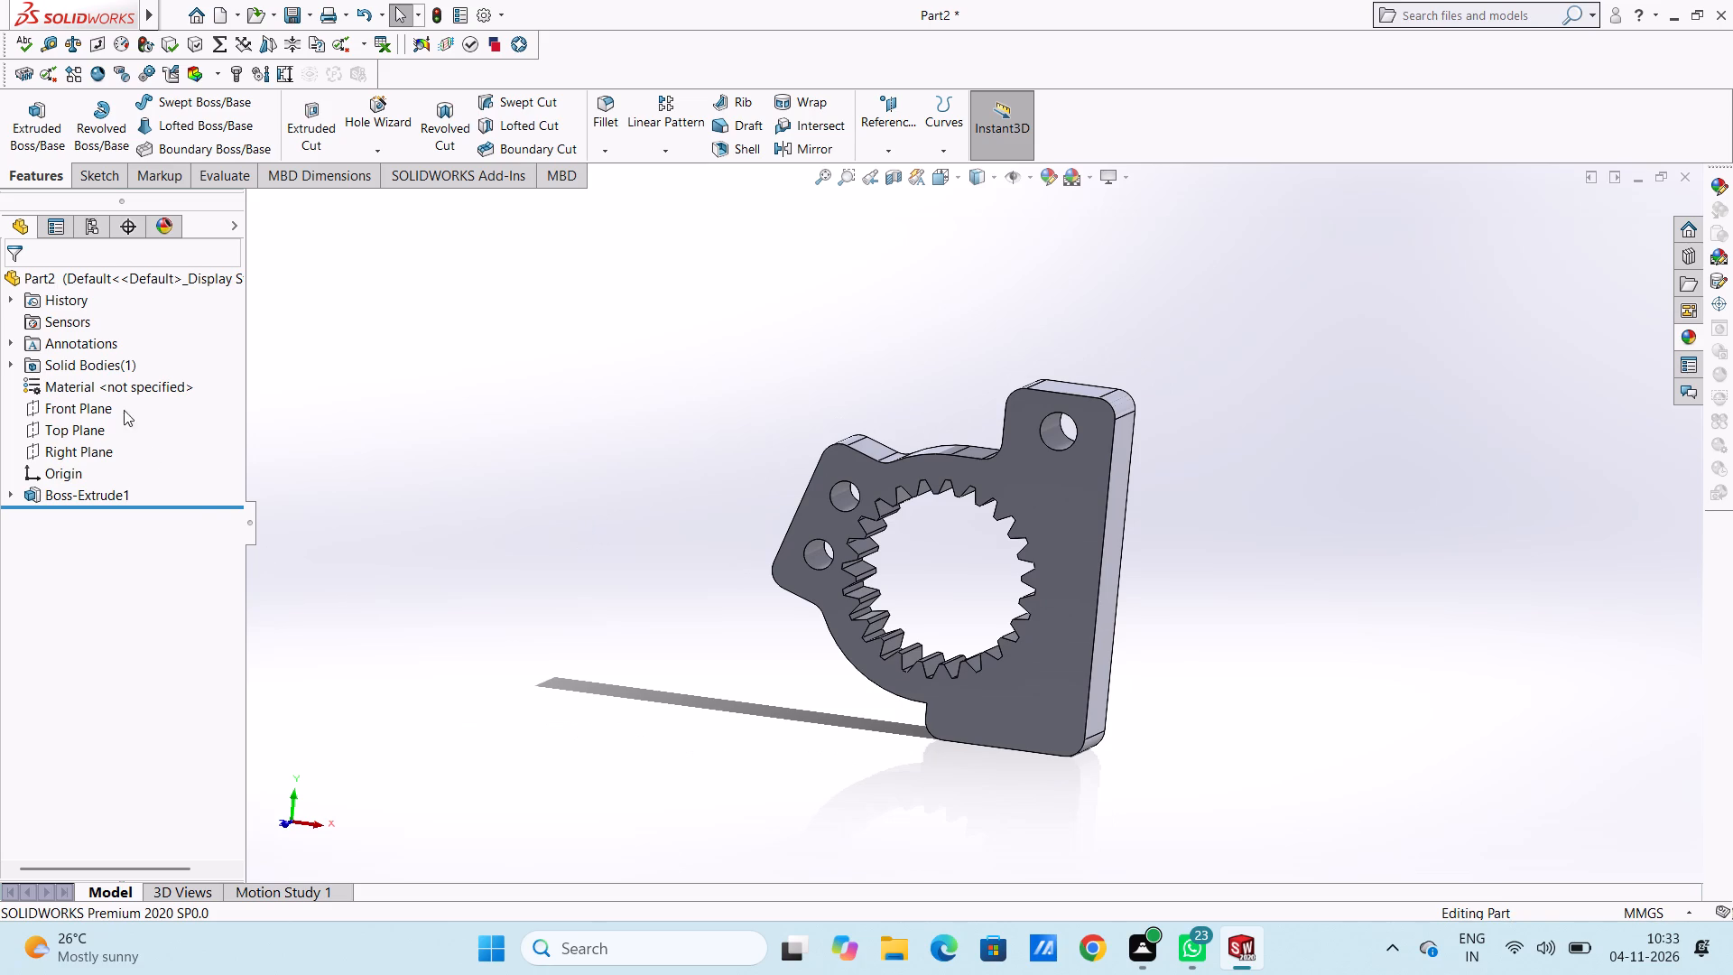
Start another Extruded Boss from Sketch1 and select the arm-and-ring region as its first contour.
click(15, 492)
click(72, 516)
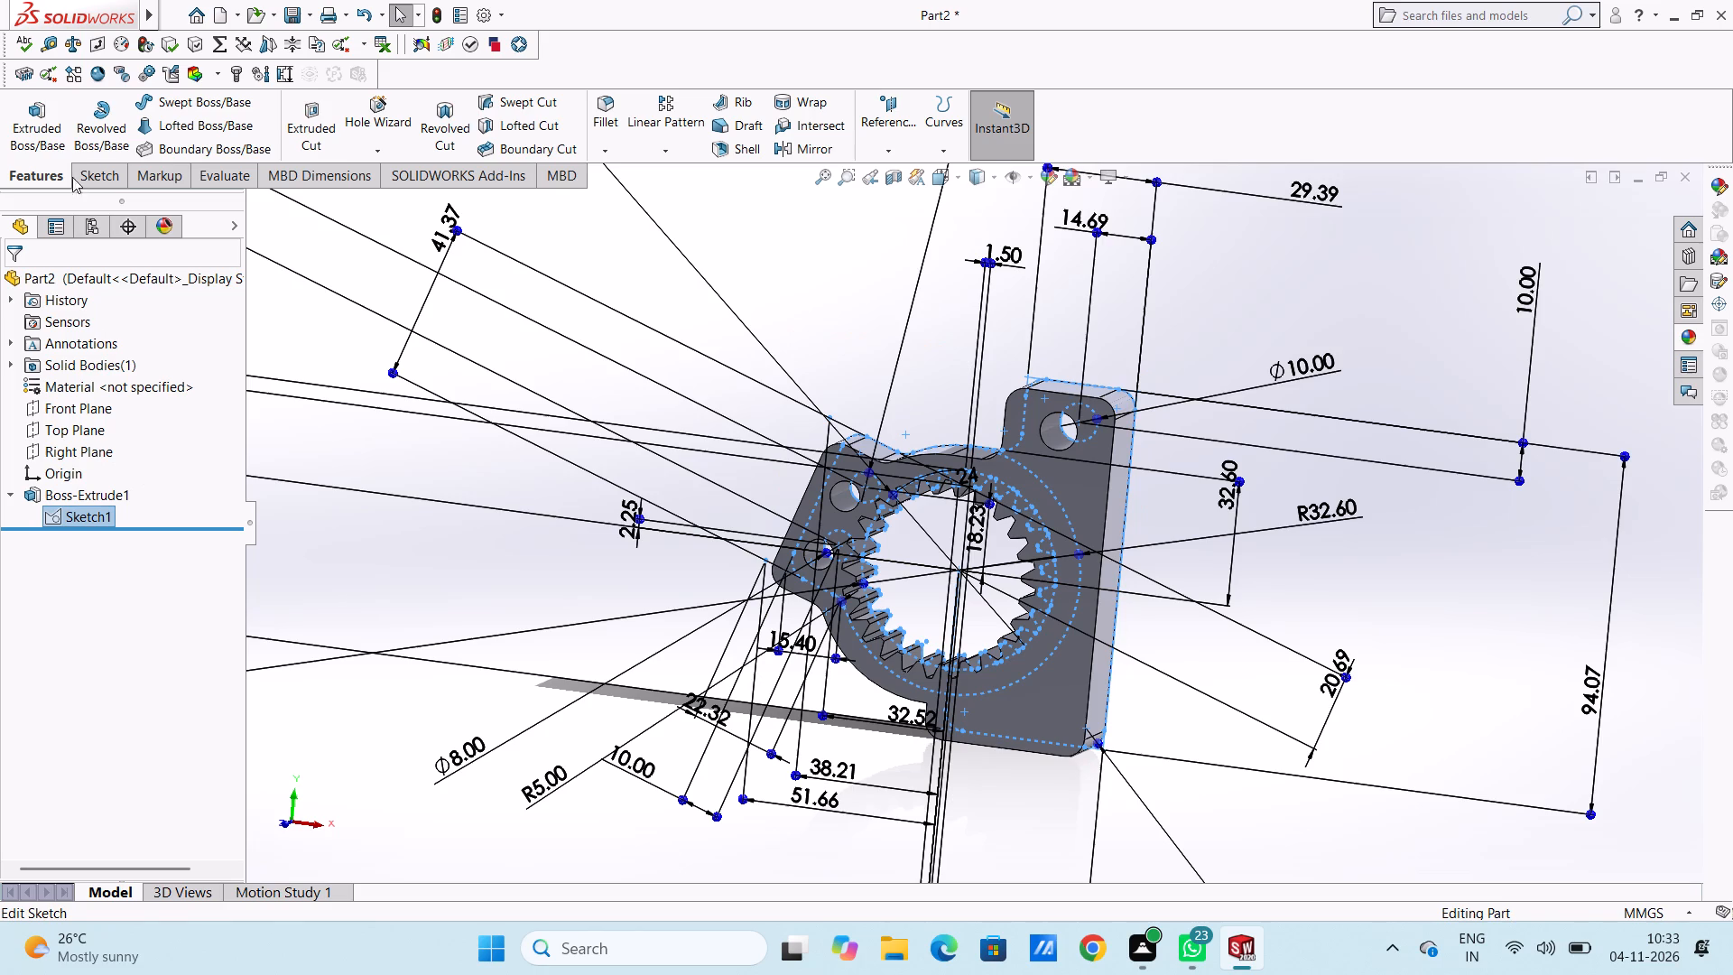
click(44, 114)
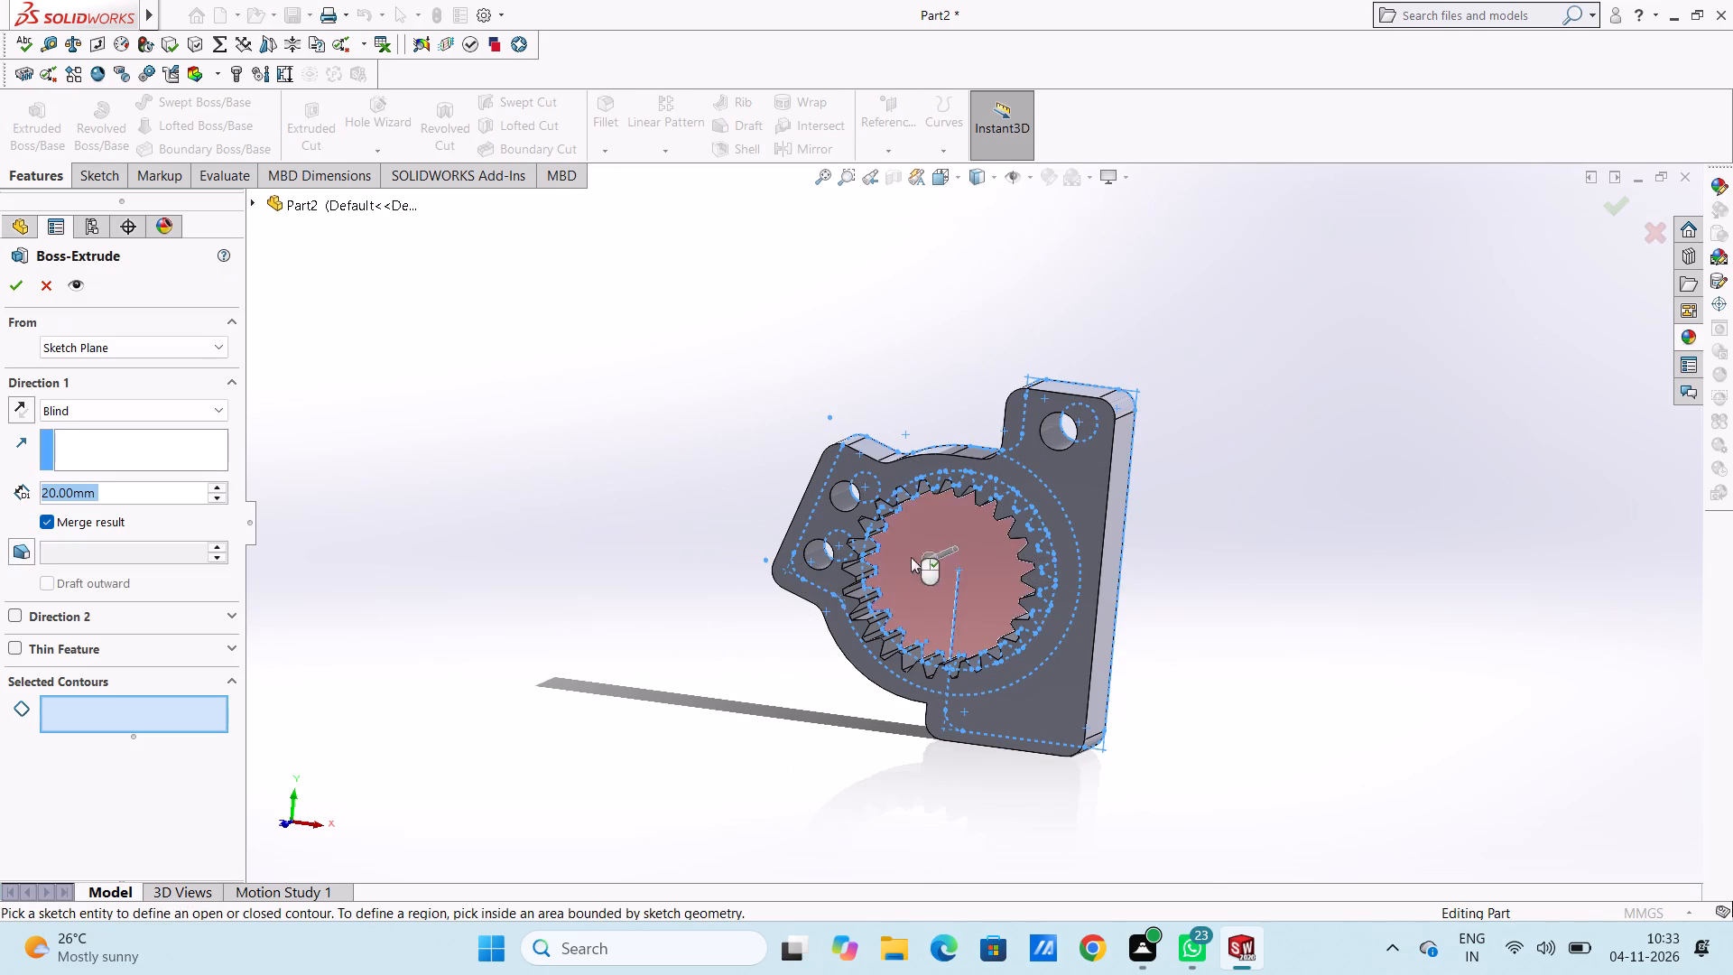
scroll(1061, 530, down, 4)
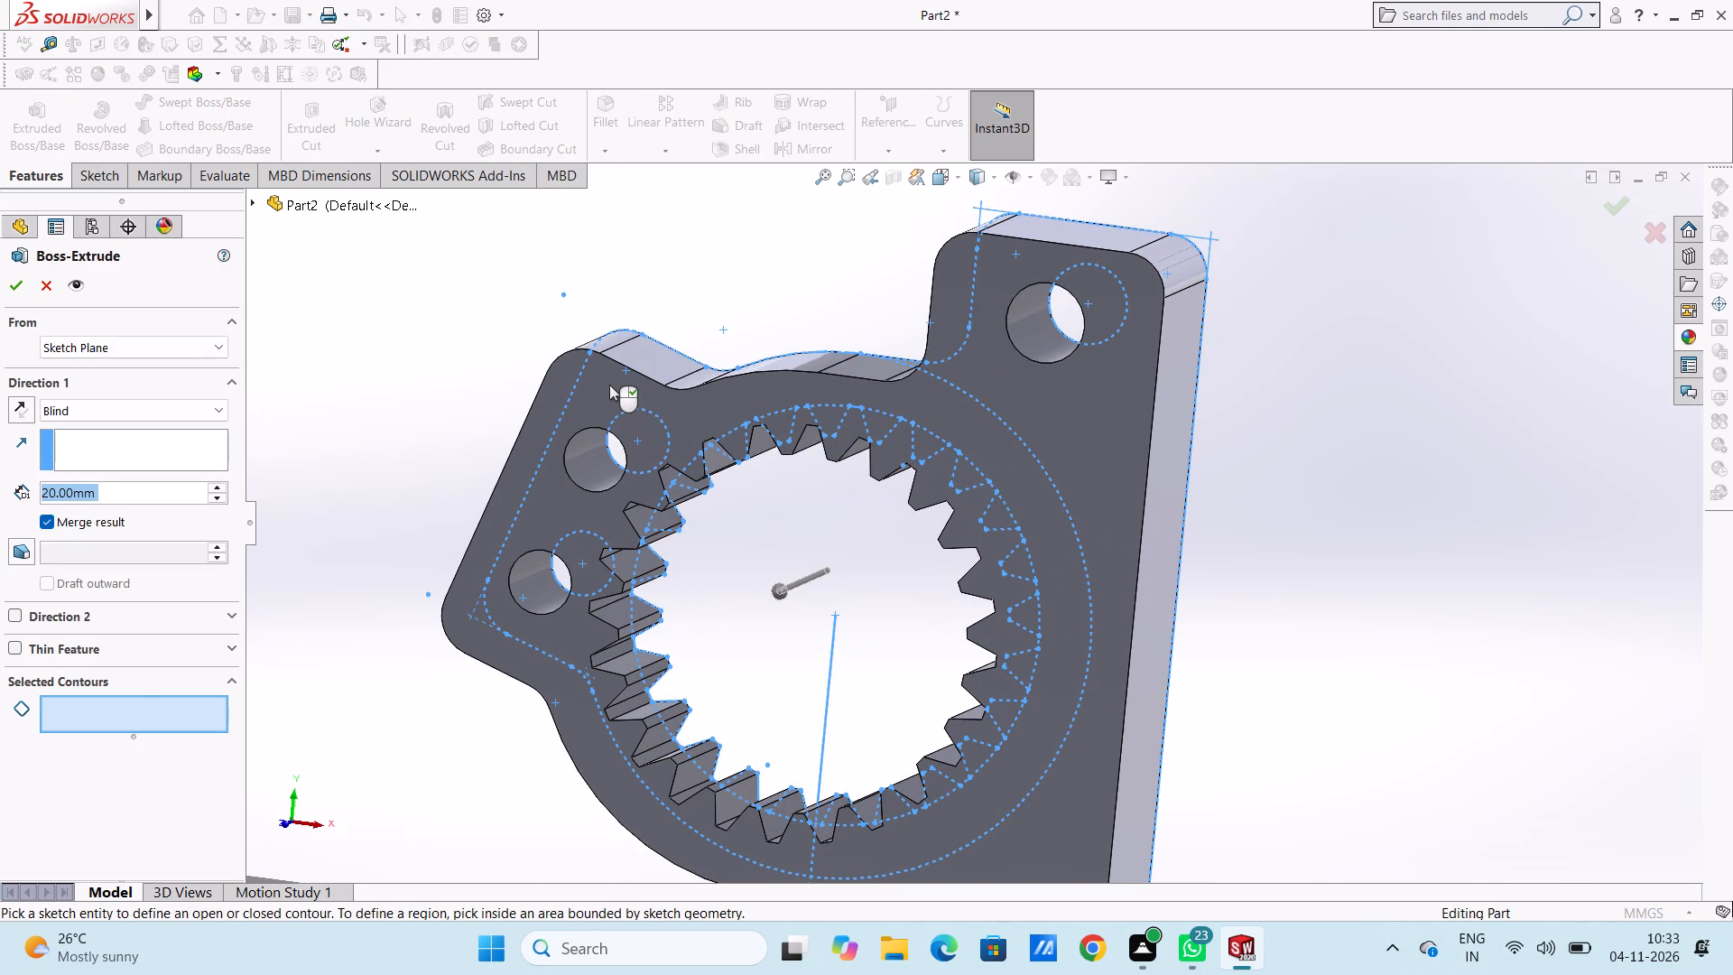
click(608, 383)
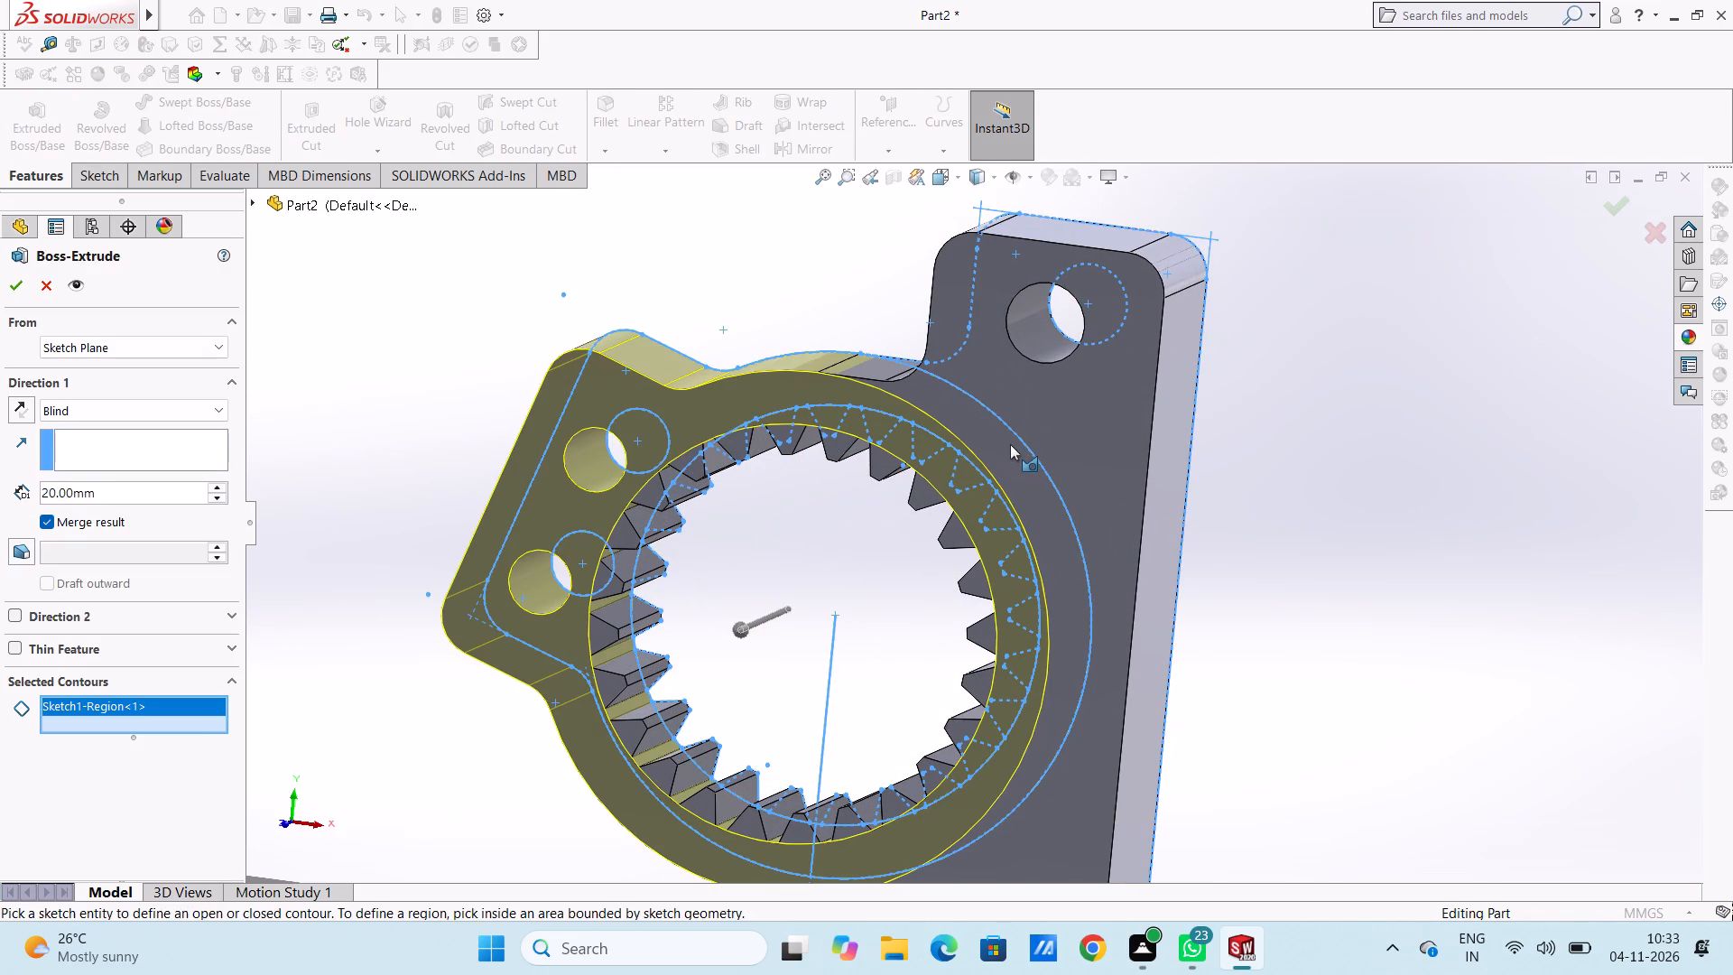
Add the seven tooth regions along the ring's upper arc, starting beside the upper 8 mm hole, to the new extrusion's contours.
middle_drag(941, 630, 956, 598)
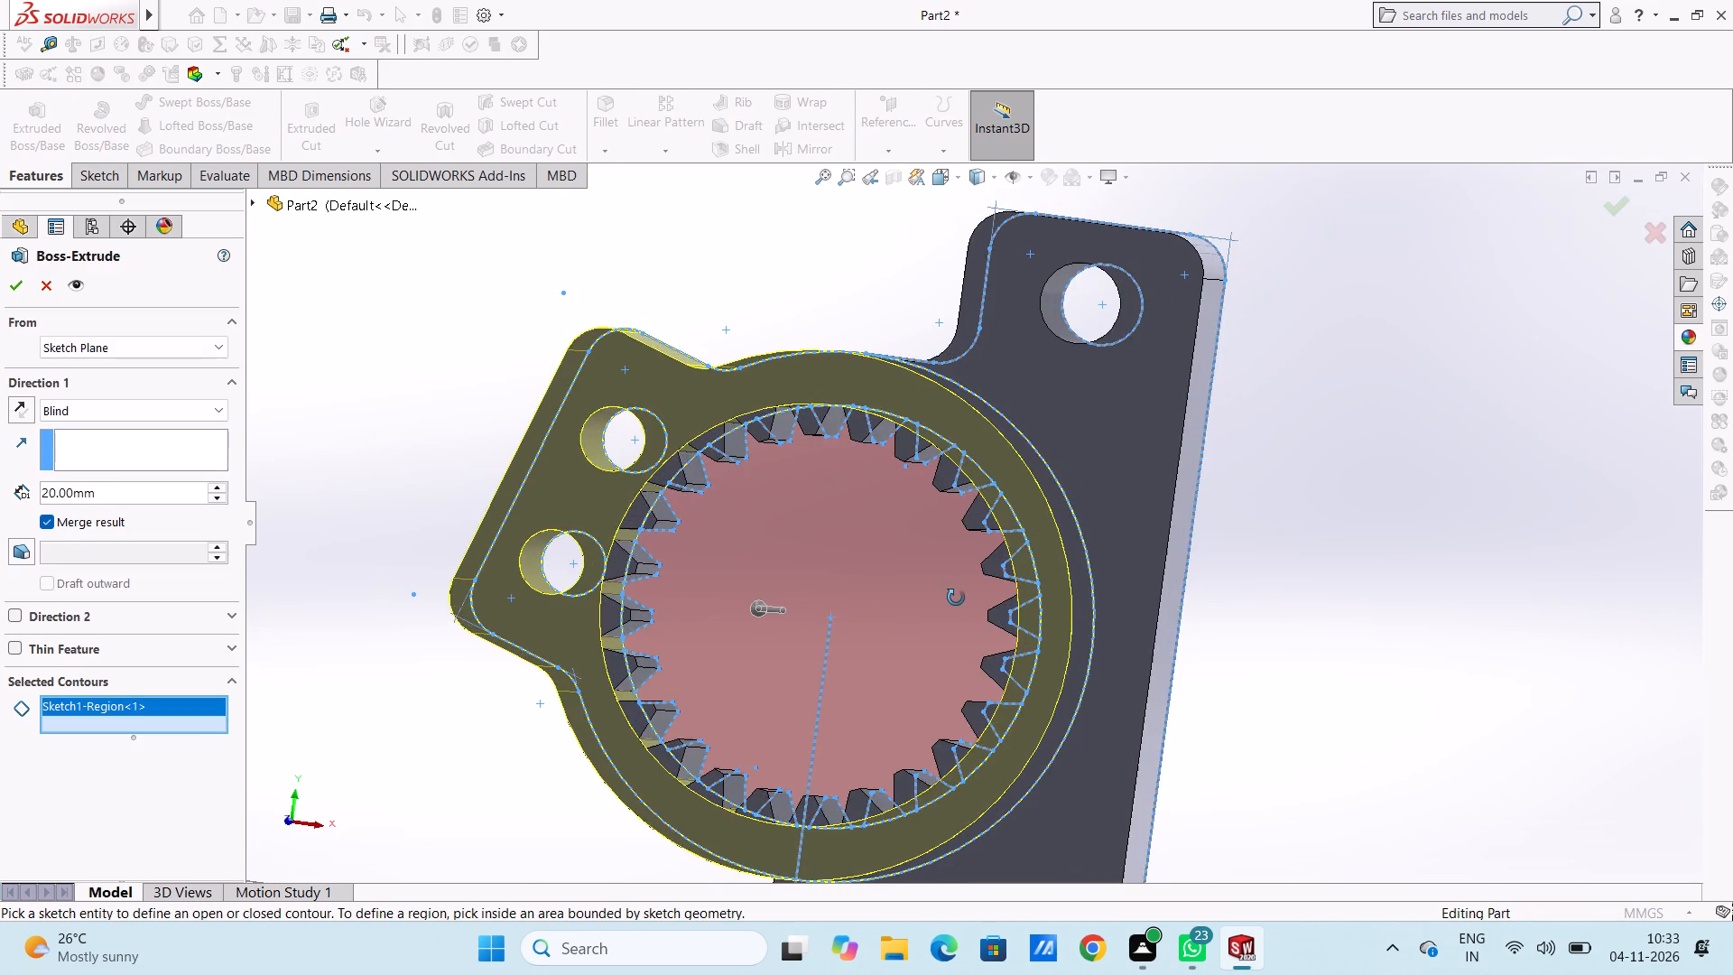
middle_drag(956, 598, 971, 603)
scroll(906, 558, down, 2)
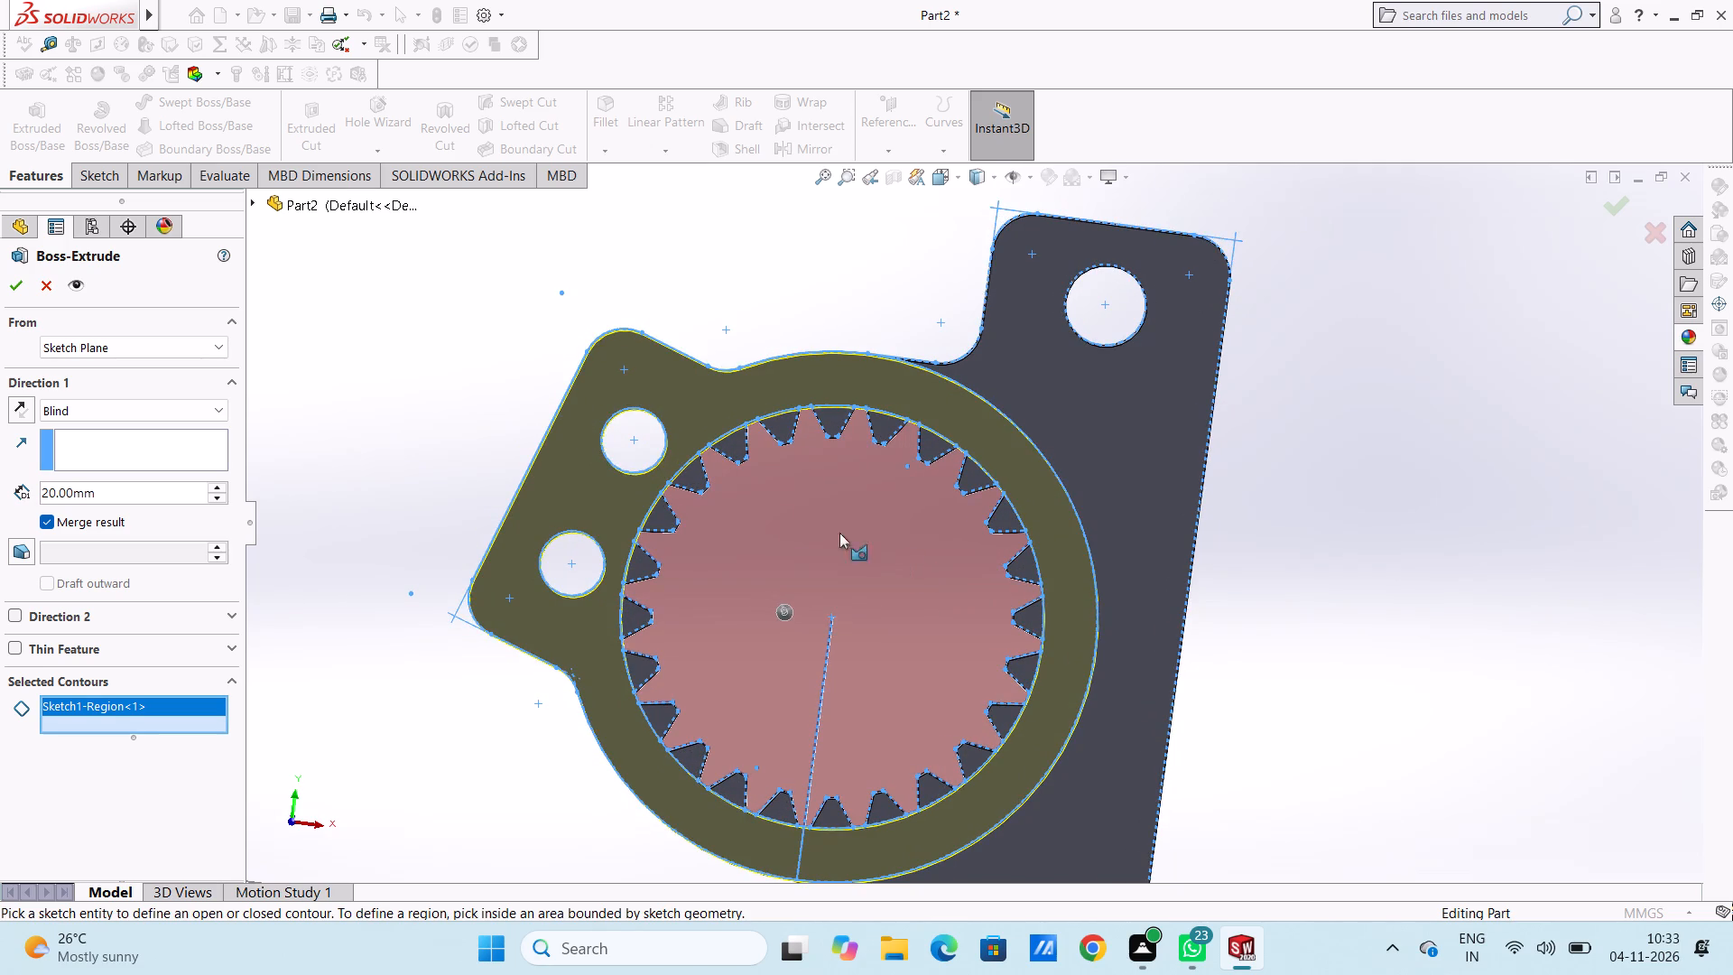
scroll(839, 533, down, 1)
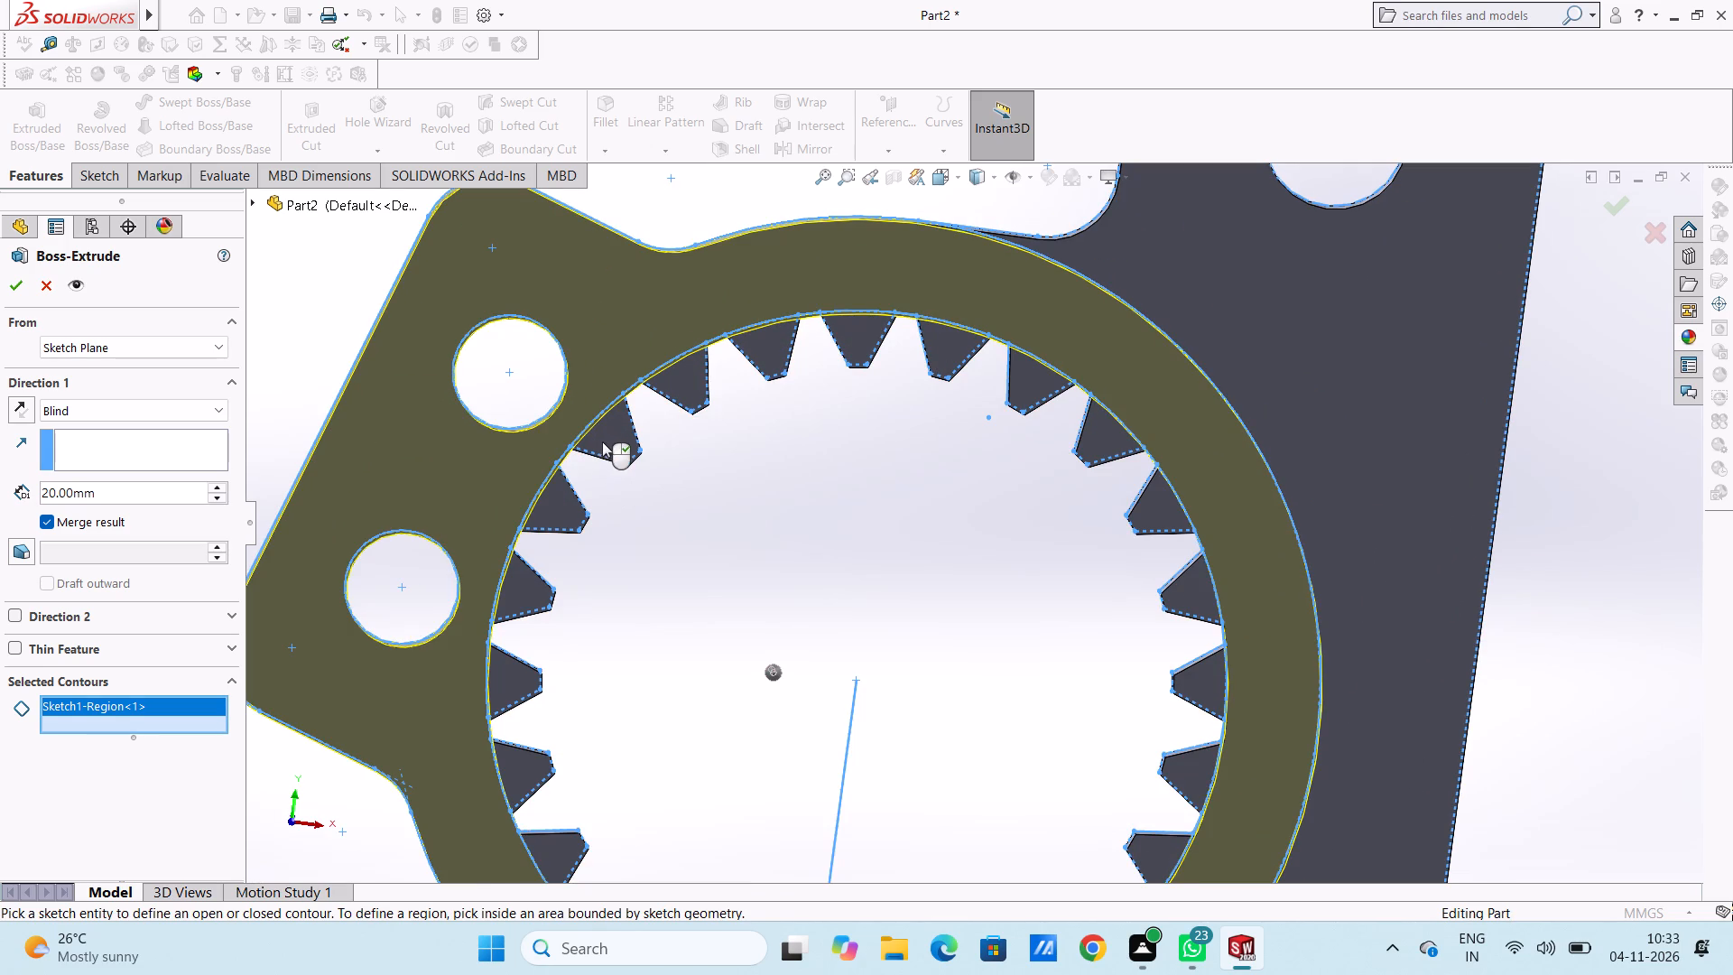
click(602, 441)
click(681, 376)
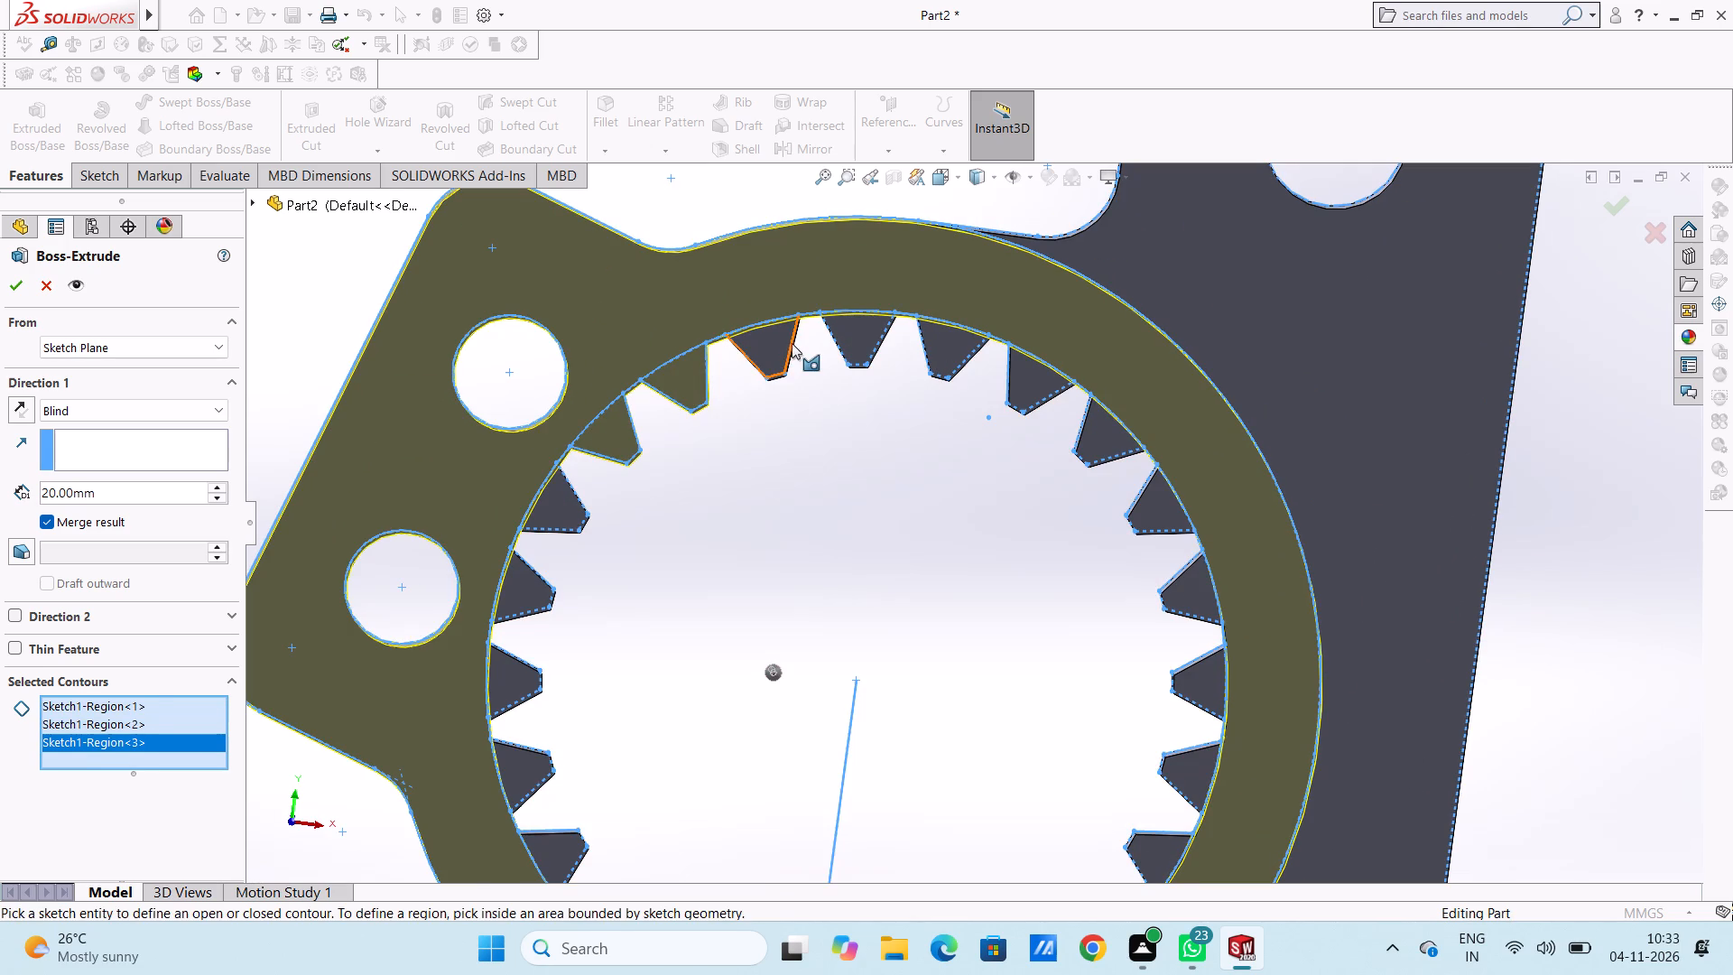
click(780, 334)
click(857, 336)
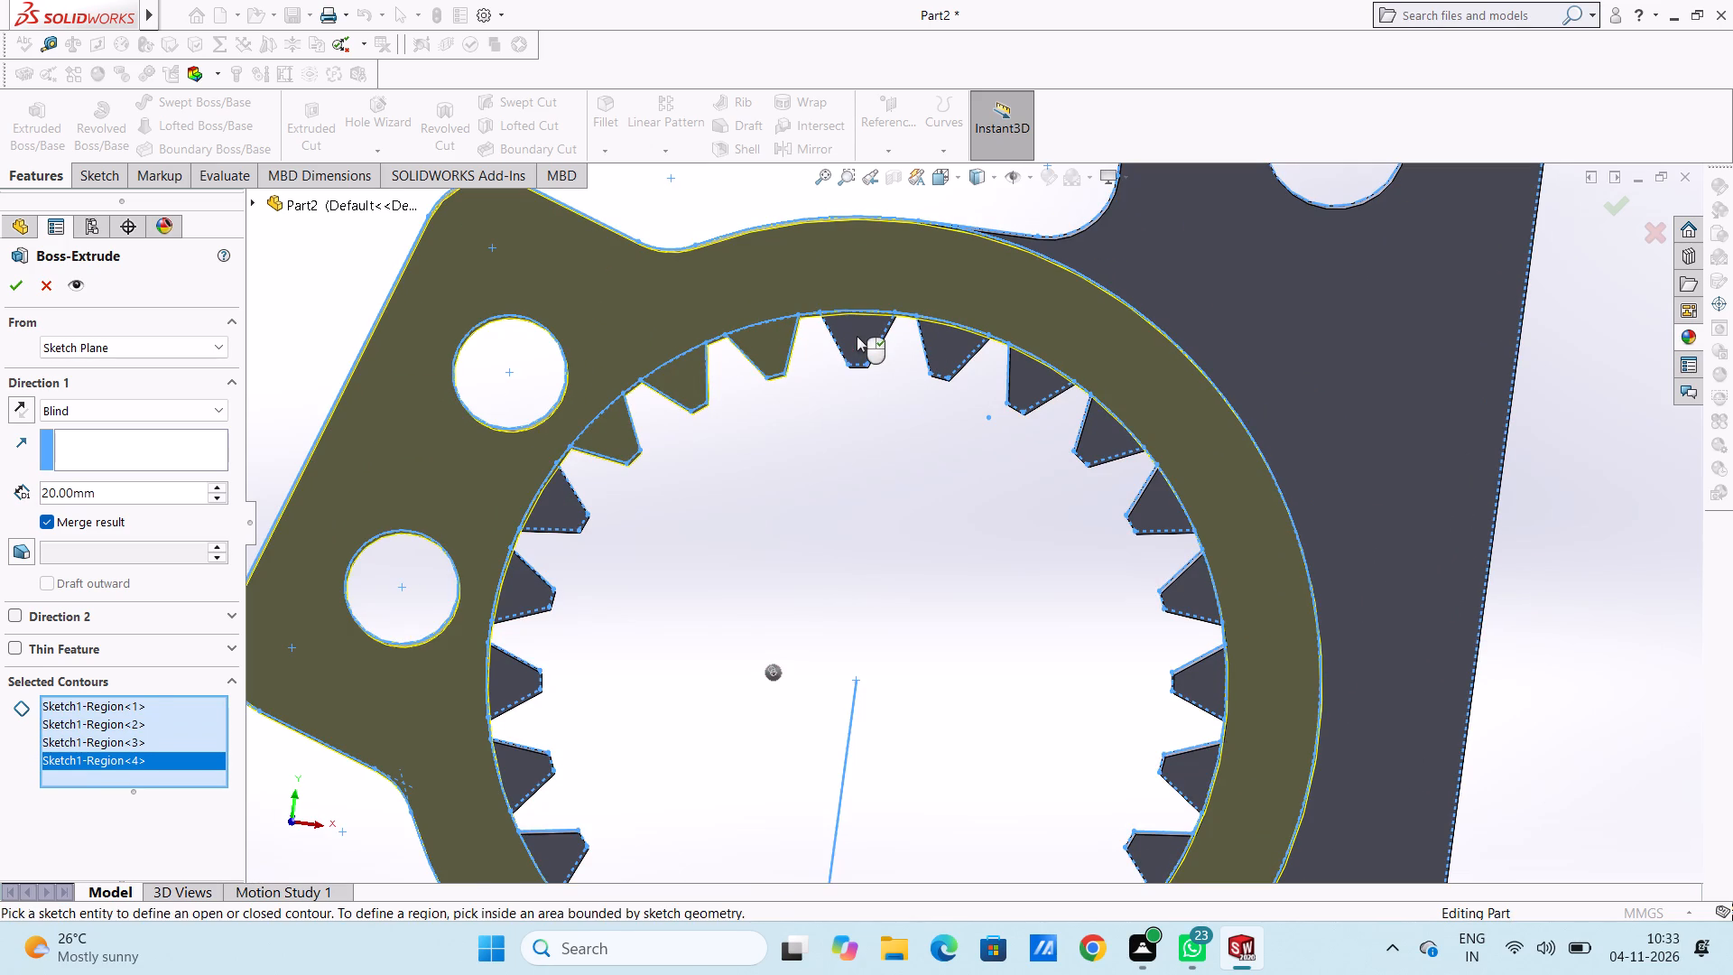
click(939, 351)
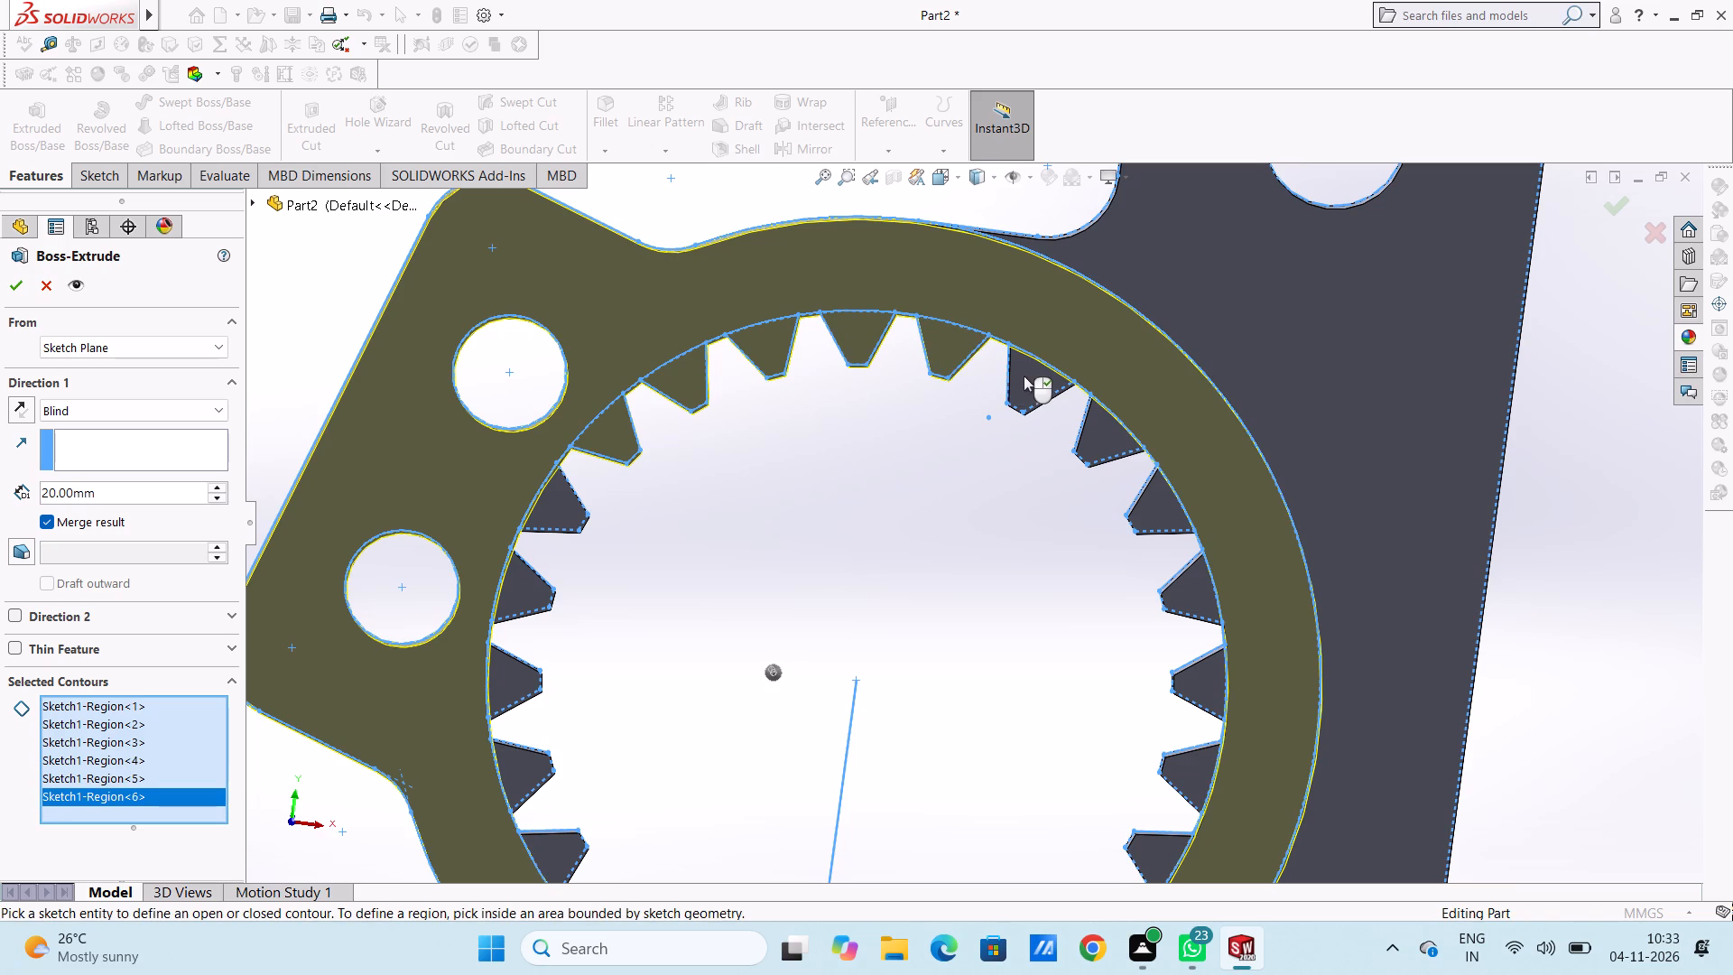
click(1024, 376)
click(1114, 438)
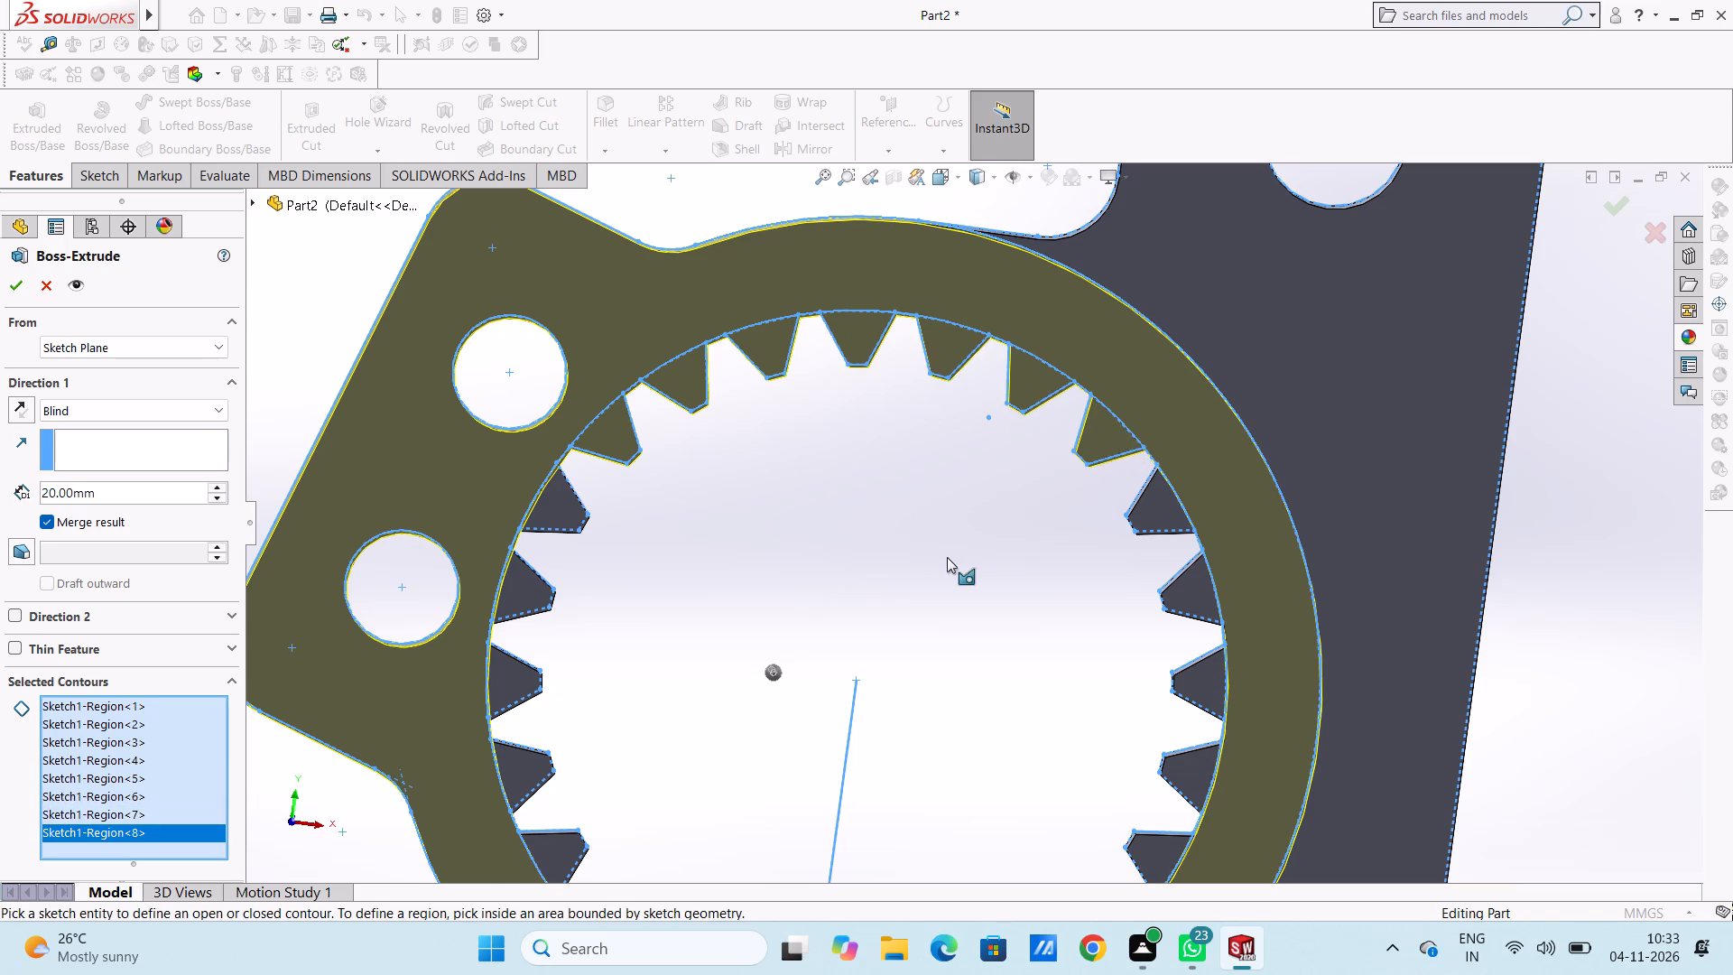
Add nine more tooth regions to the extrusion's contours, from beside the lower 8 mm hole down to the ring's lowest tooth.
scroll(947, 557, up, 3)
scroll(850, 698, down, 3)
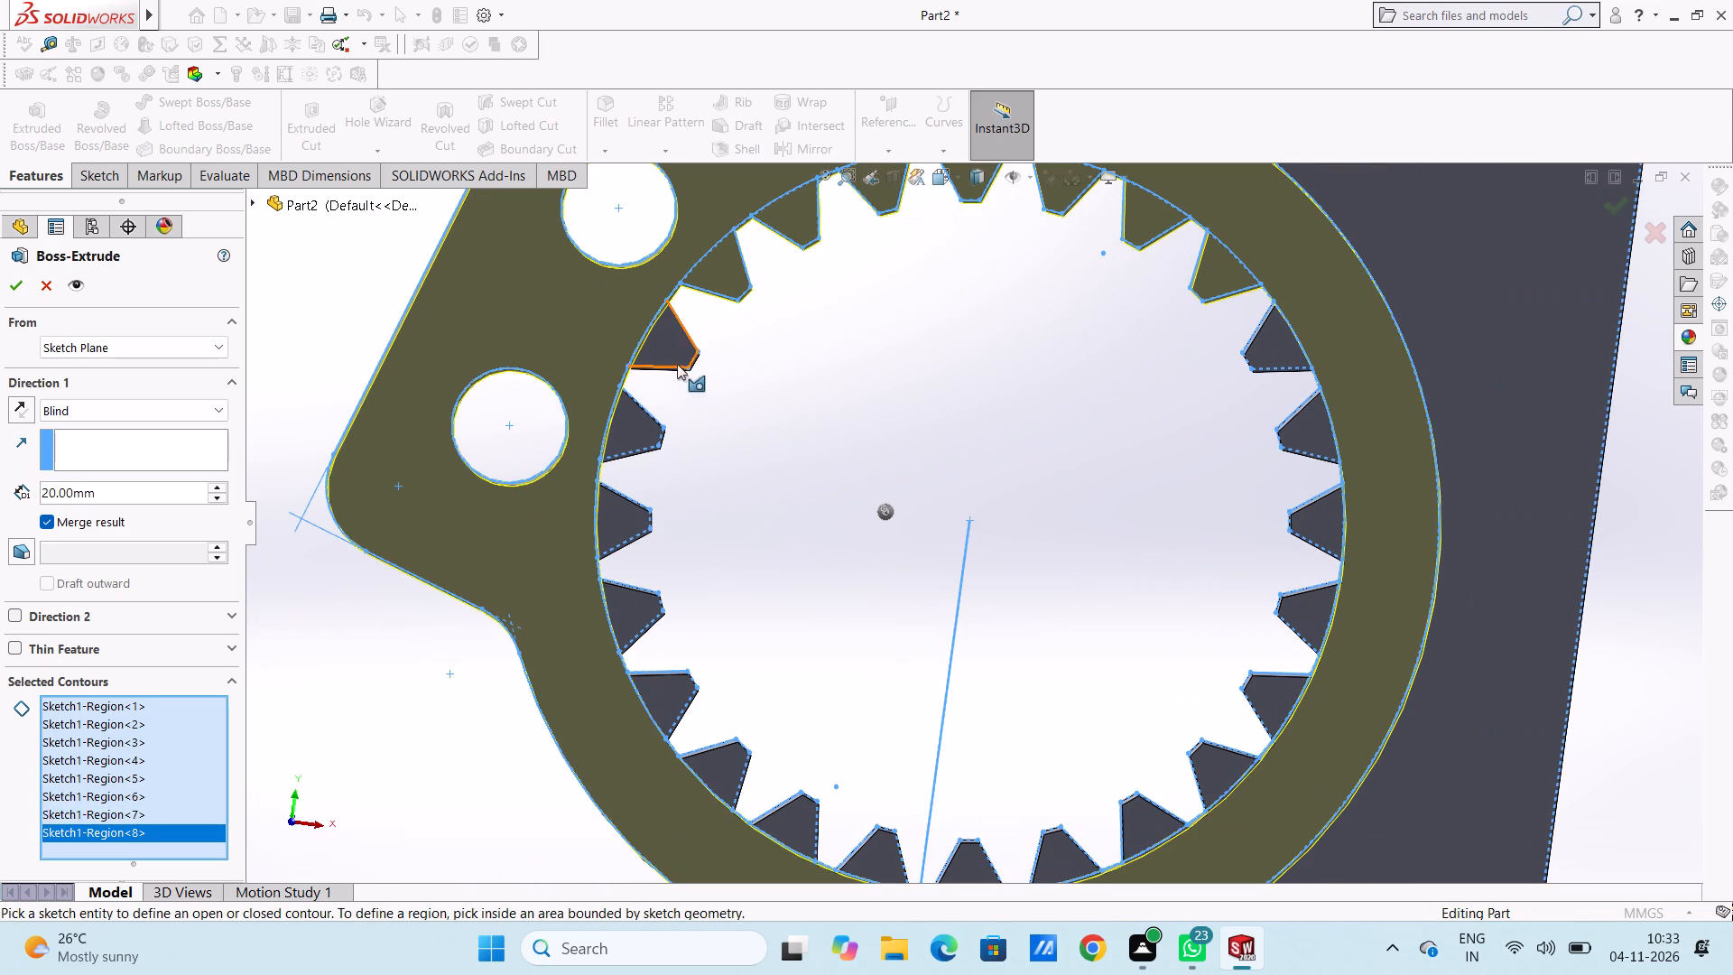
click(670, 346)
click(643, 423)
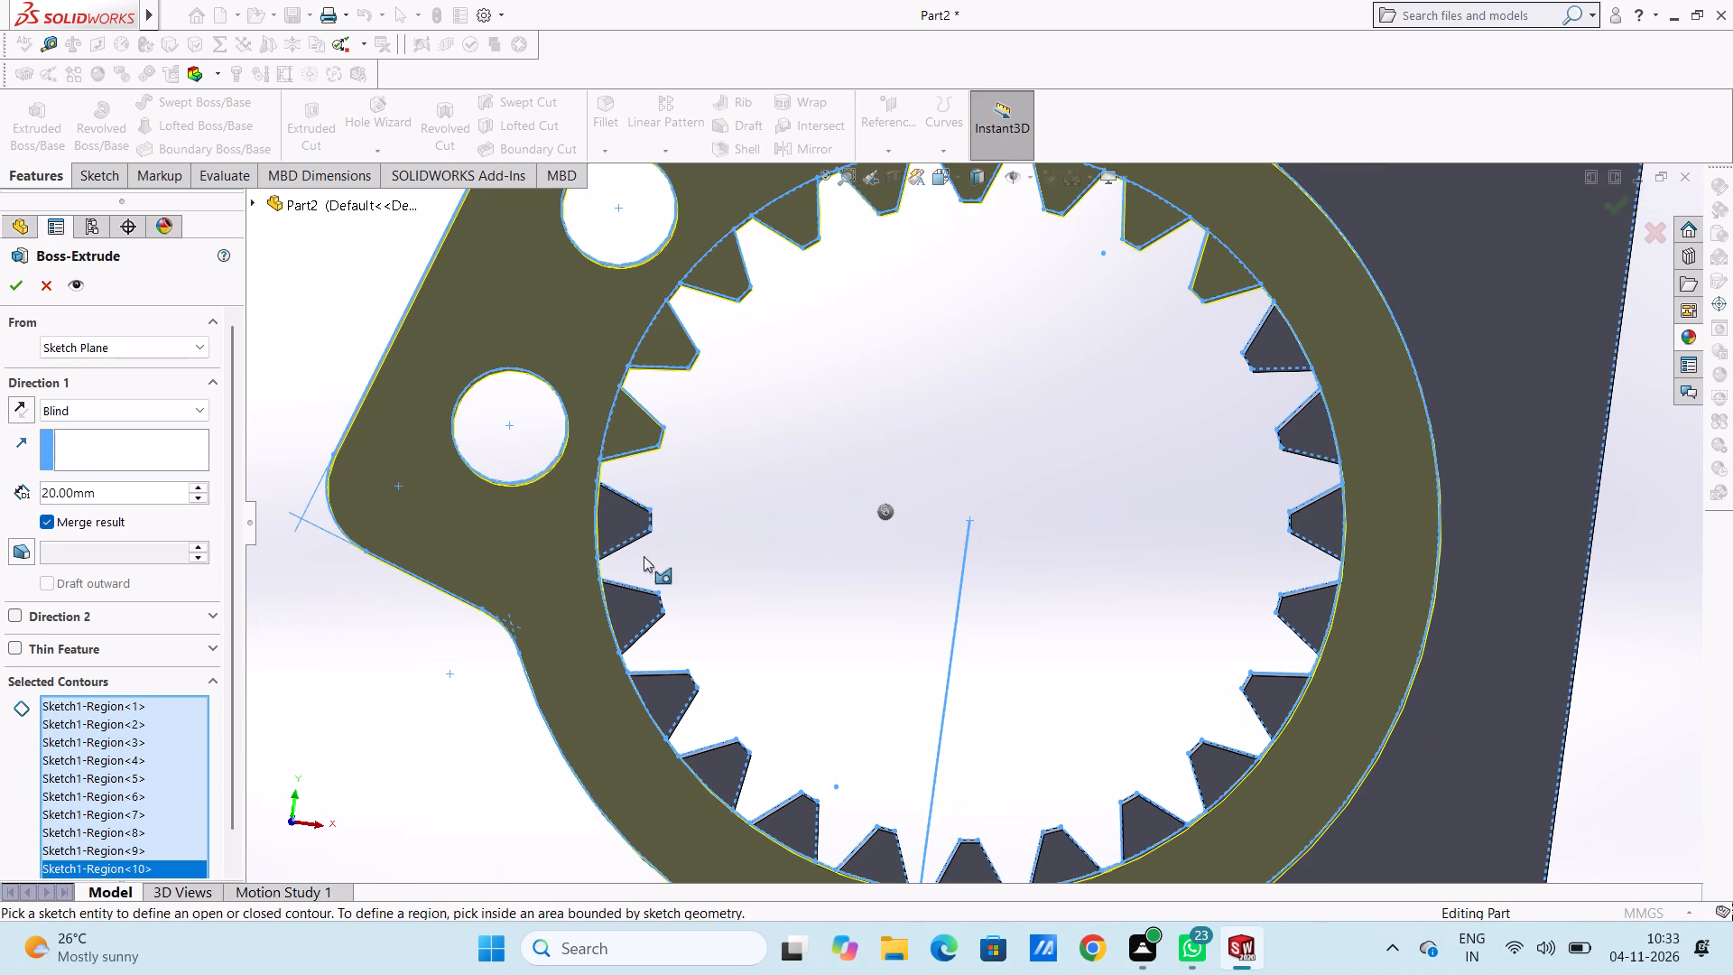
click(619, 520)
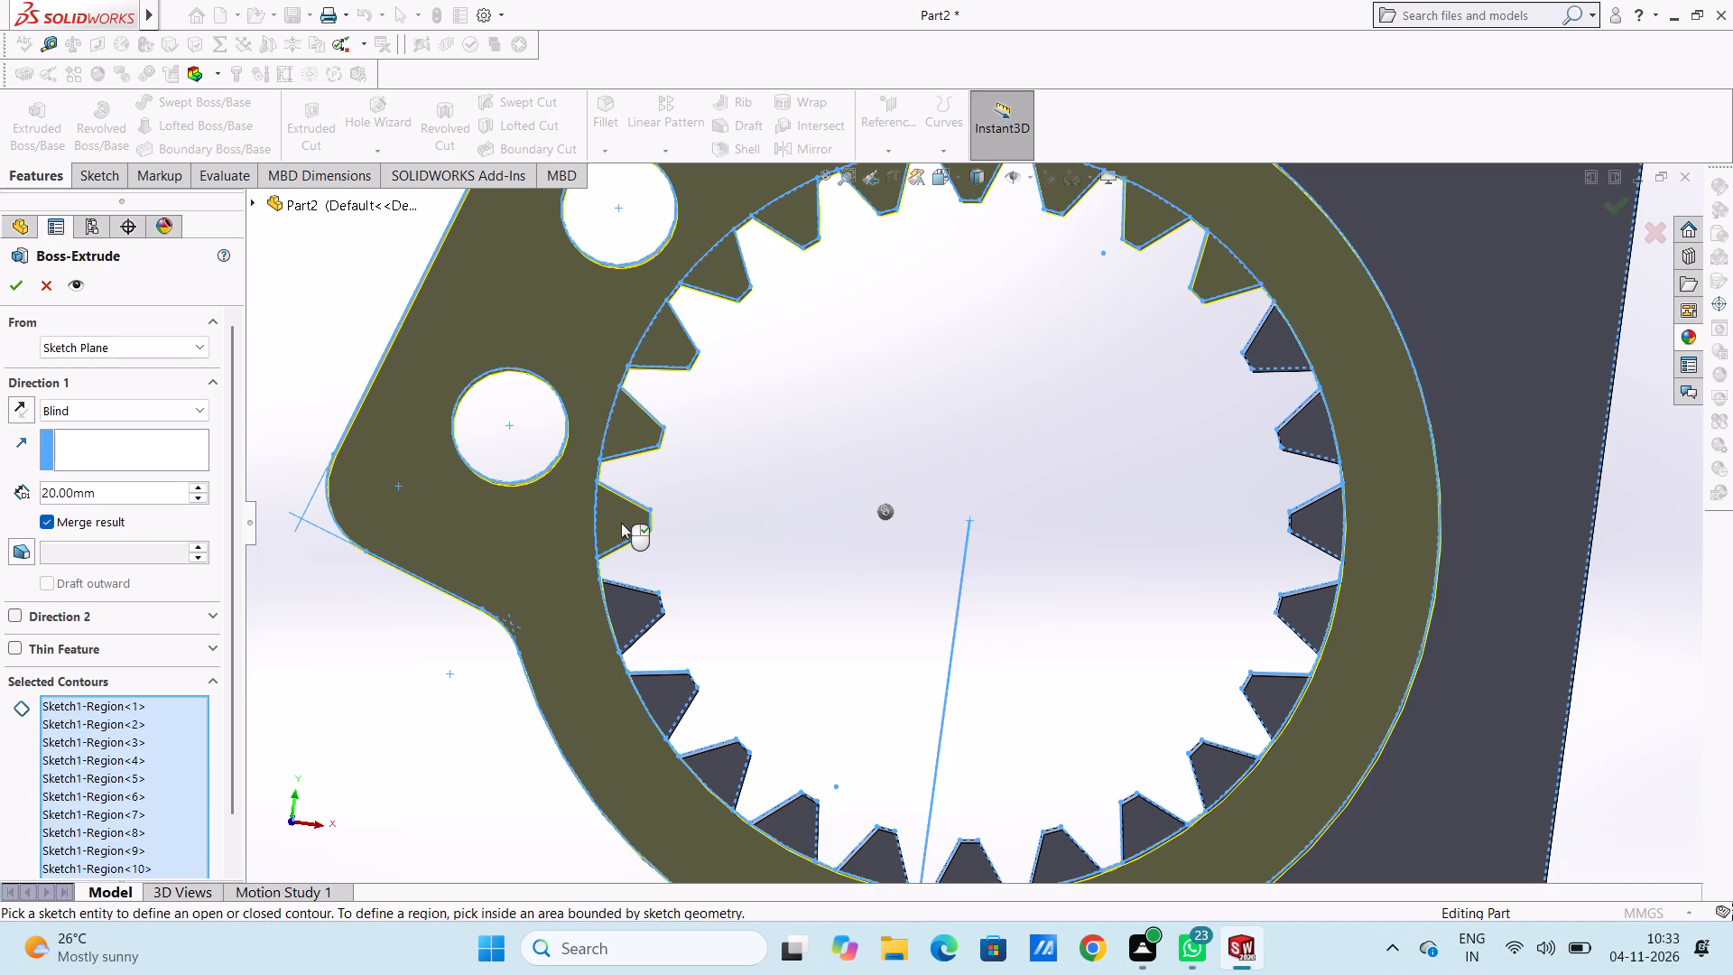
click(635, 600)
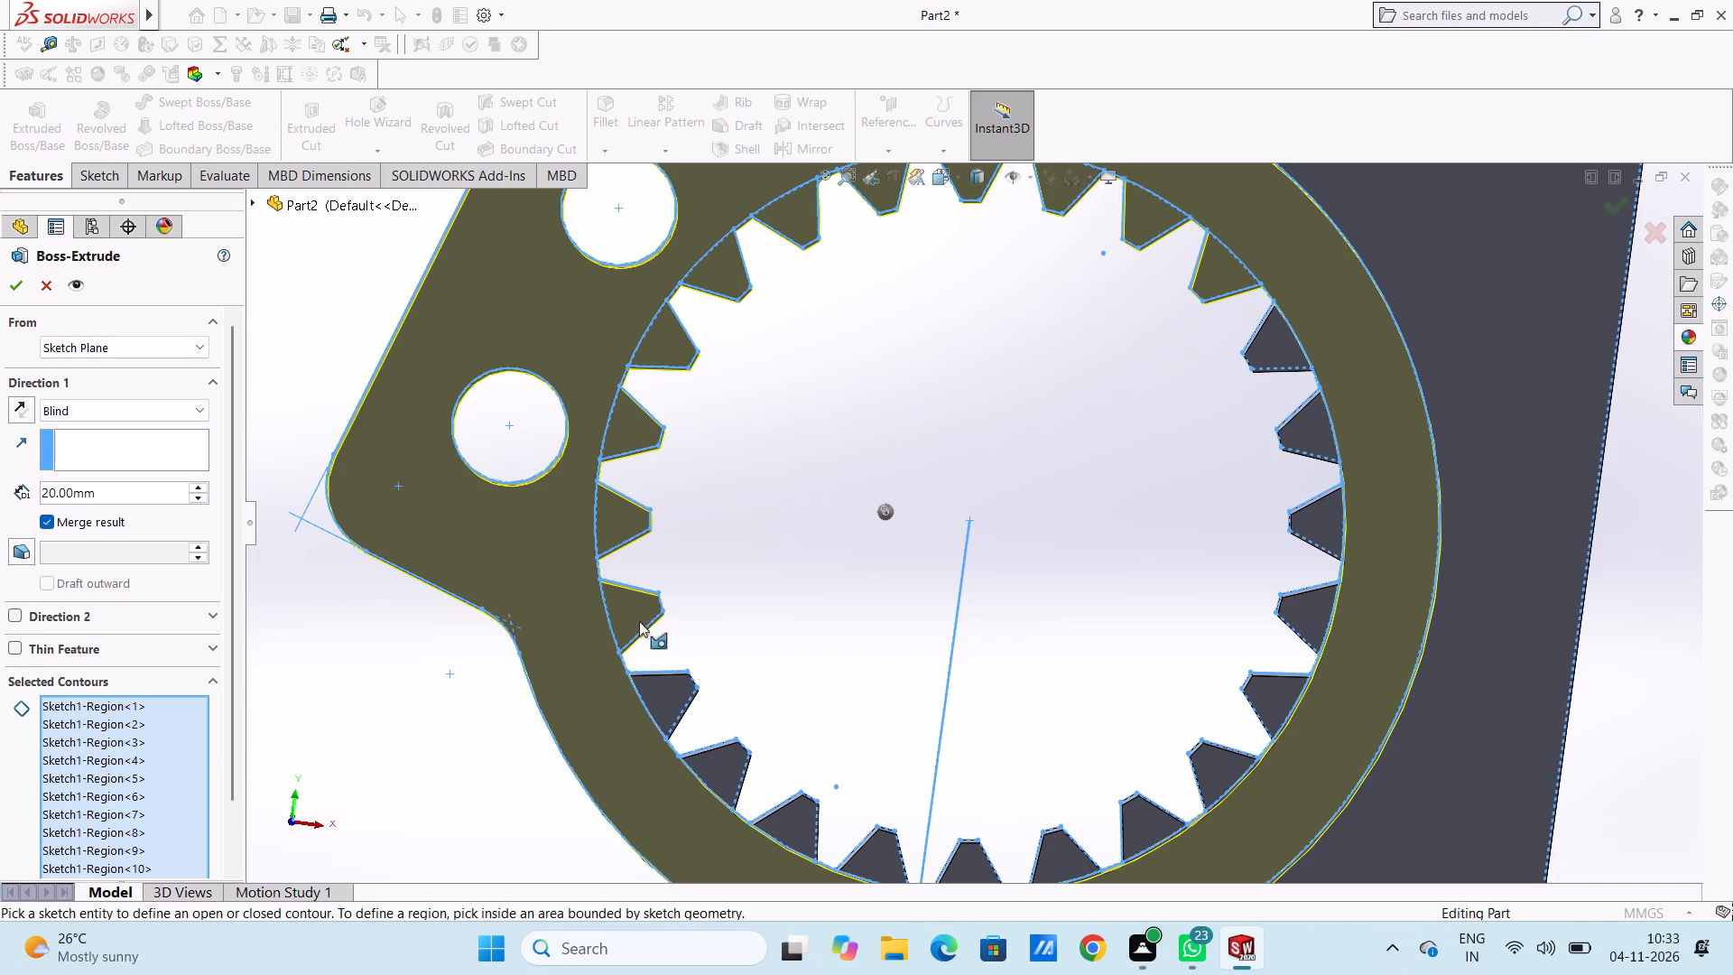
click(659, 689)
click(727, 768)
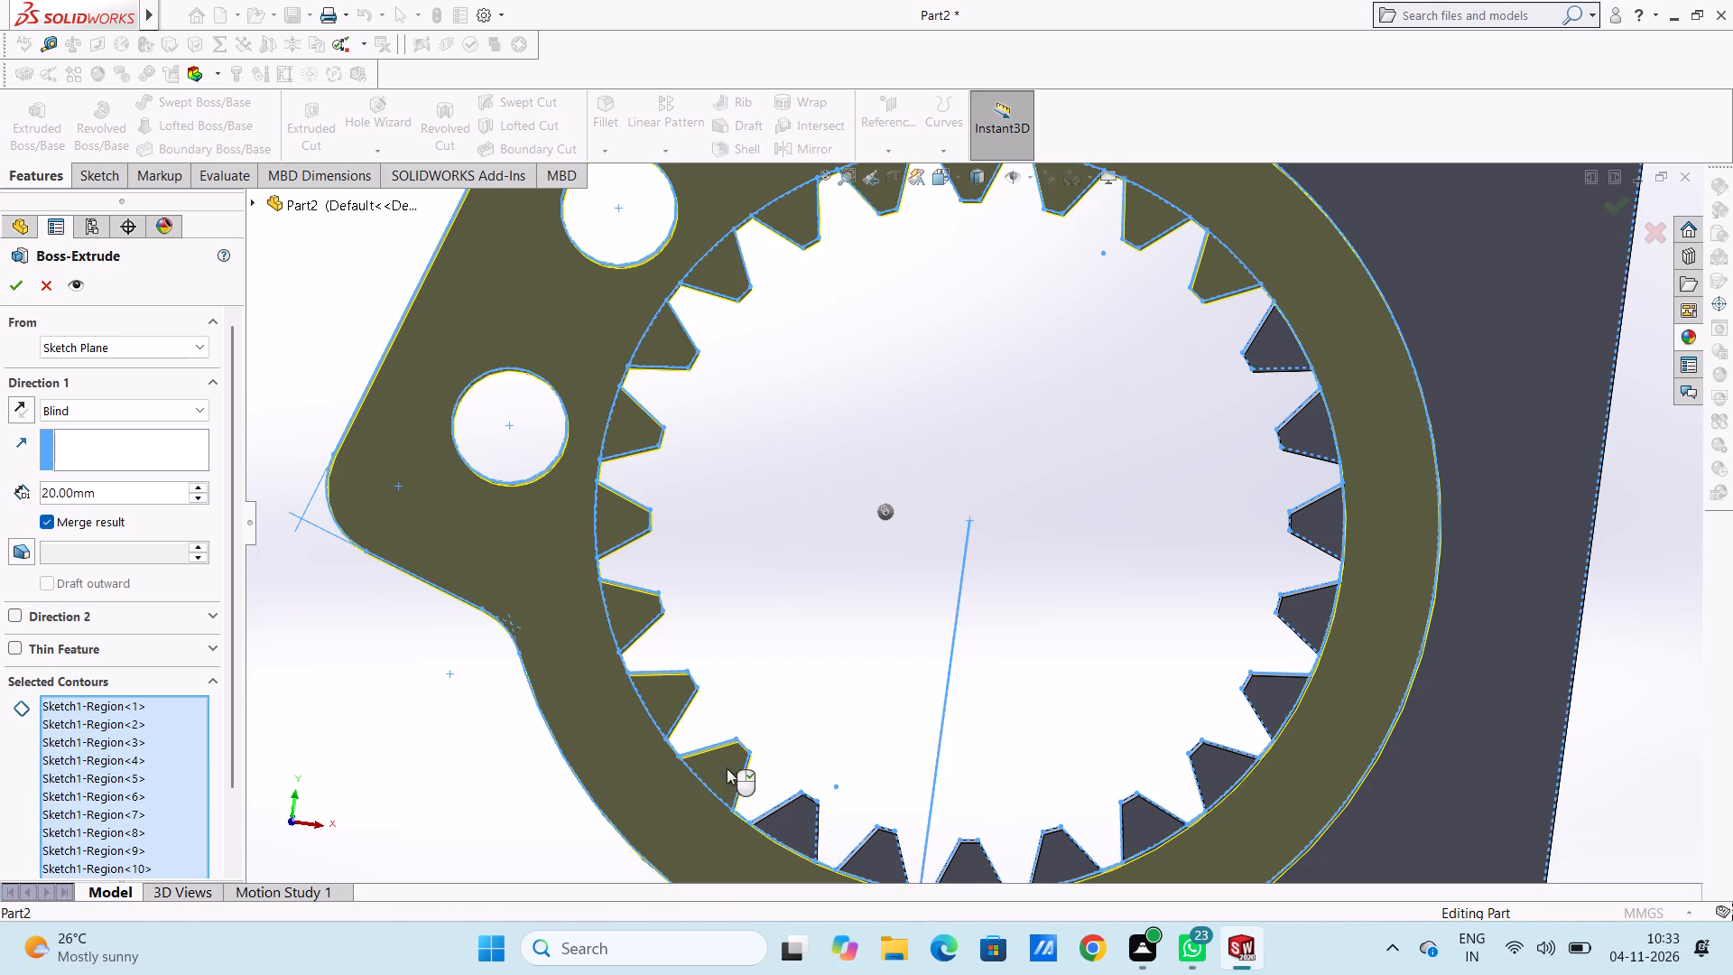
click(801, 813)
click(890, 857)
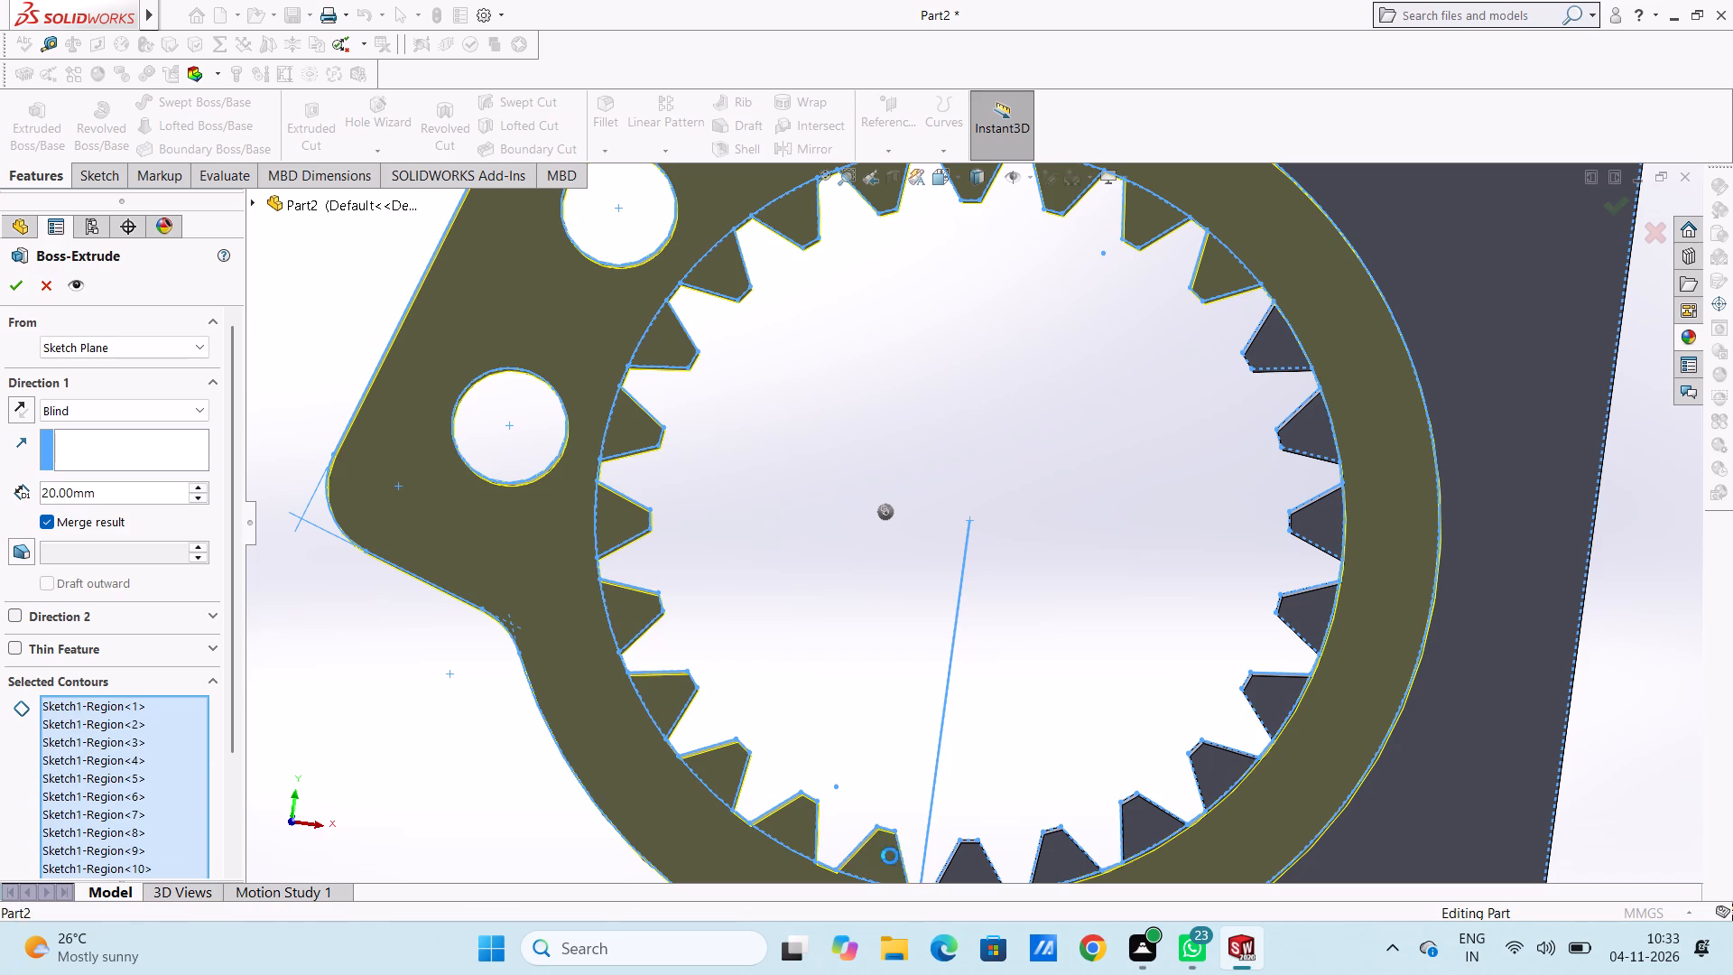
click(968, 859)
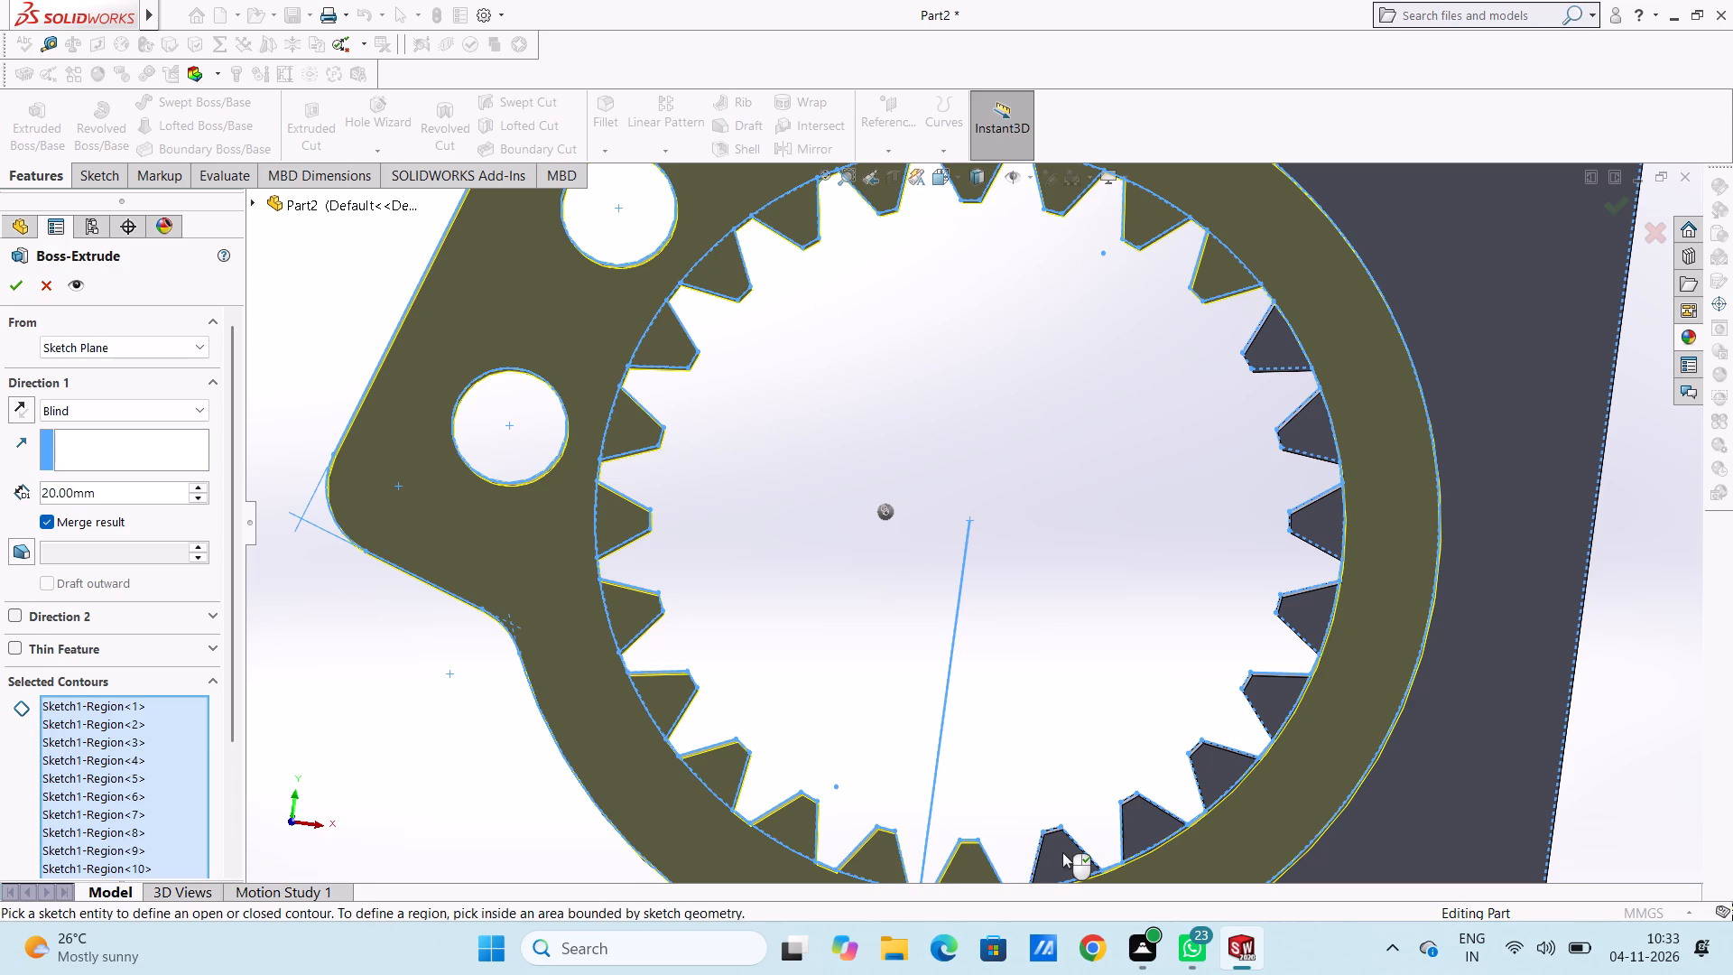
Add the remaining eight tooth regions on the plate side of the ring, from the bottom upward, to the extrusion's contours.
click(1062, 852)
click(1145, 821)
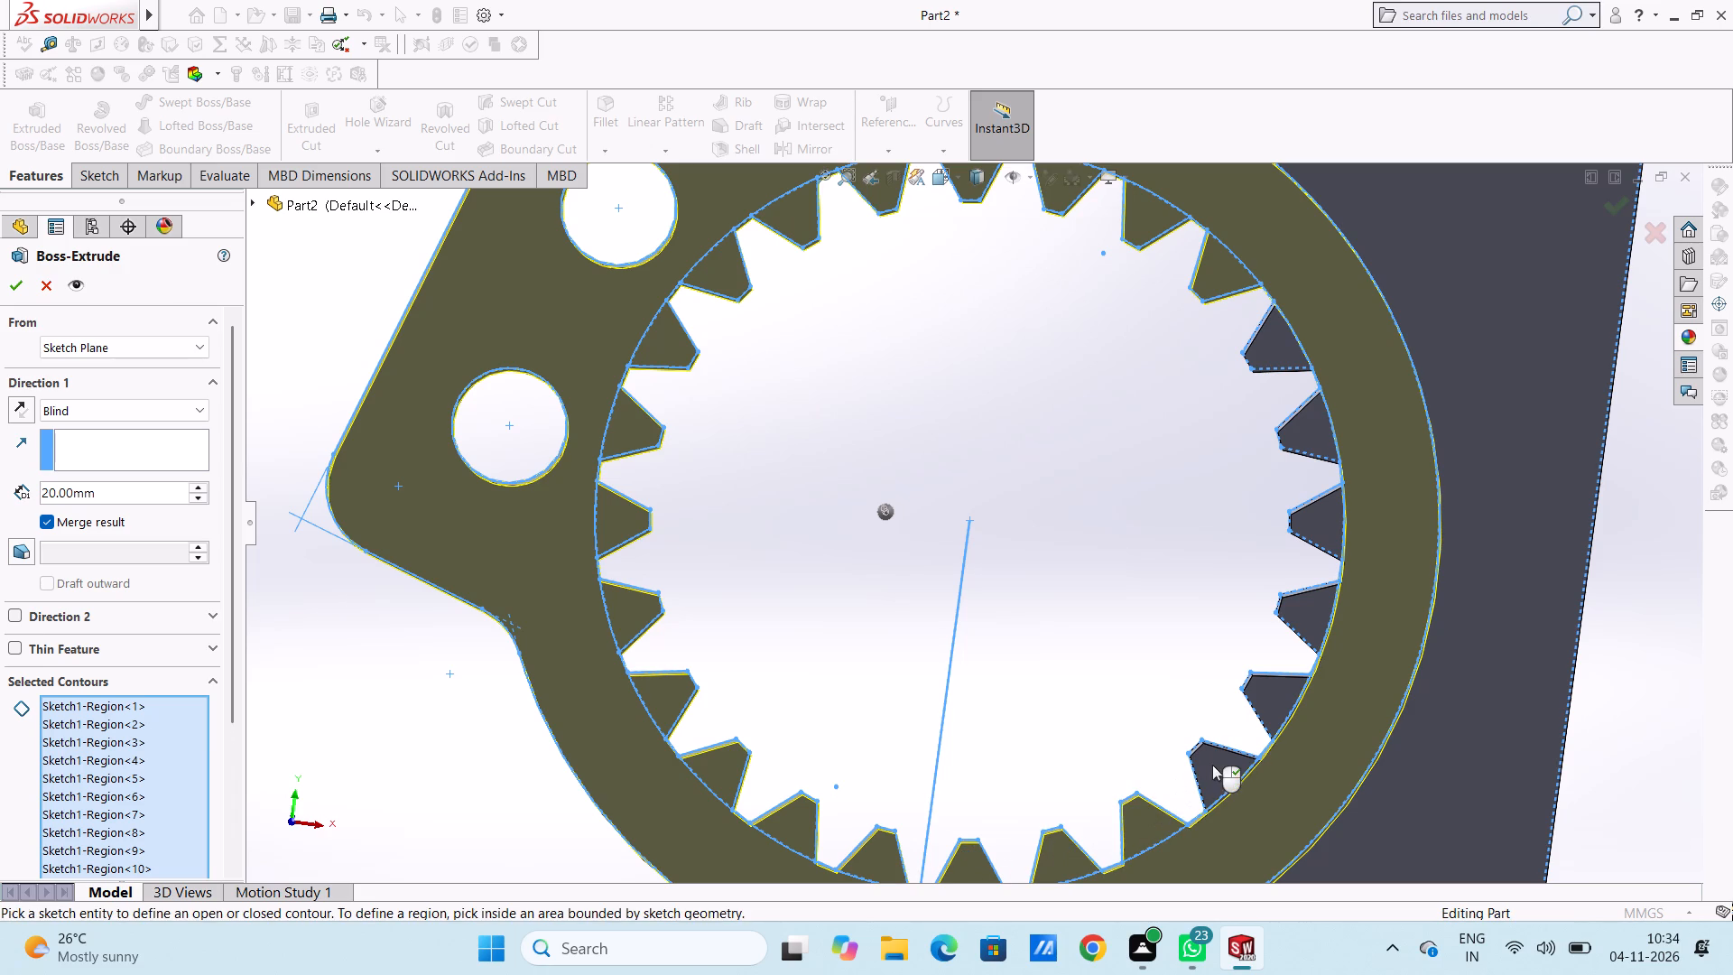
click(1212, 765)
click(1274, 700)
click(1311, 612)
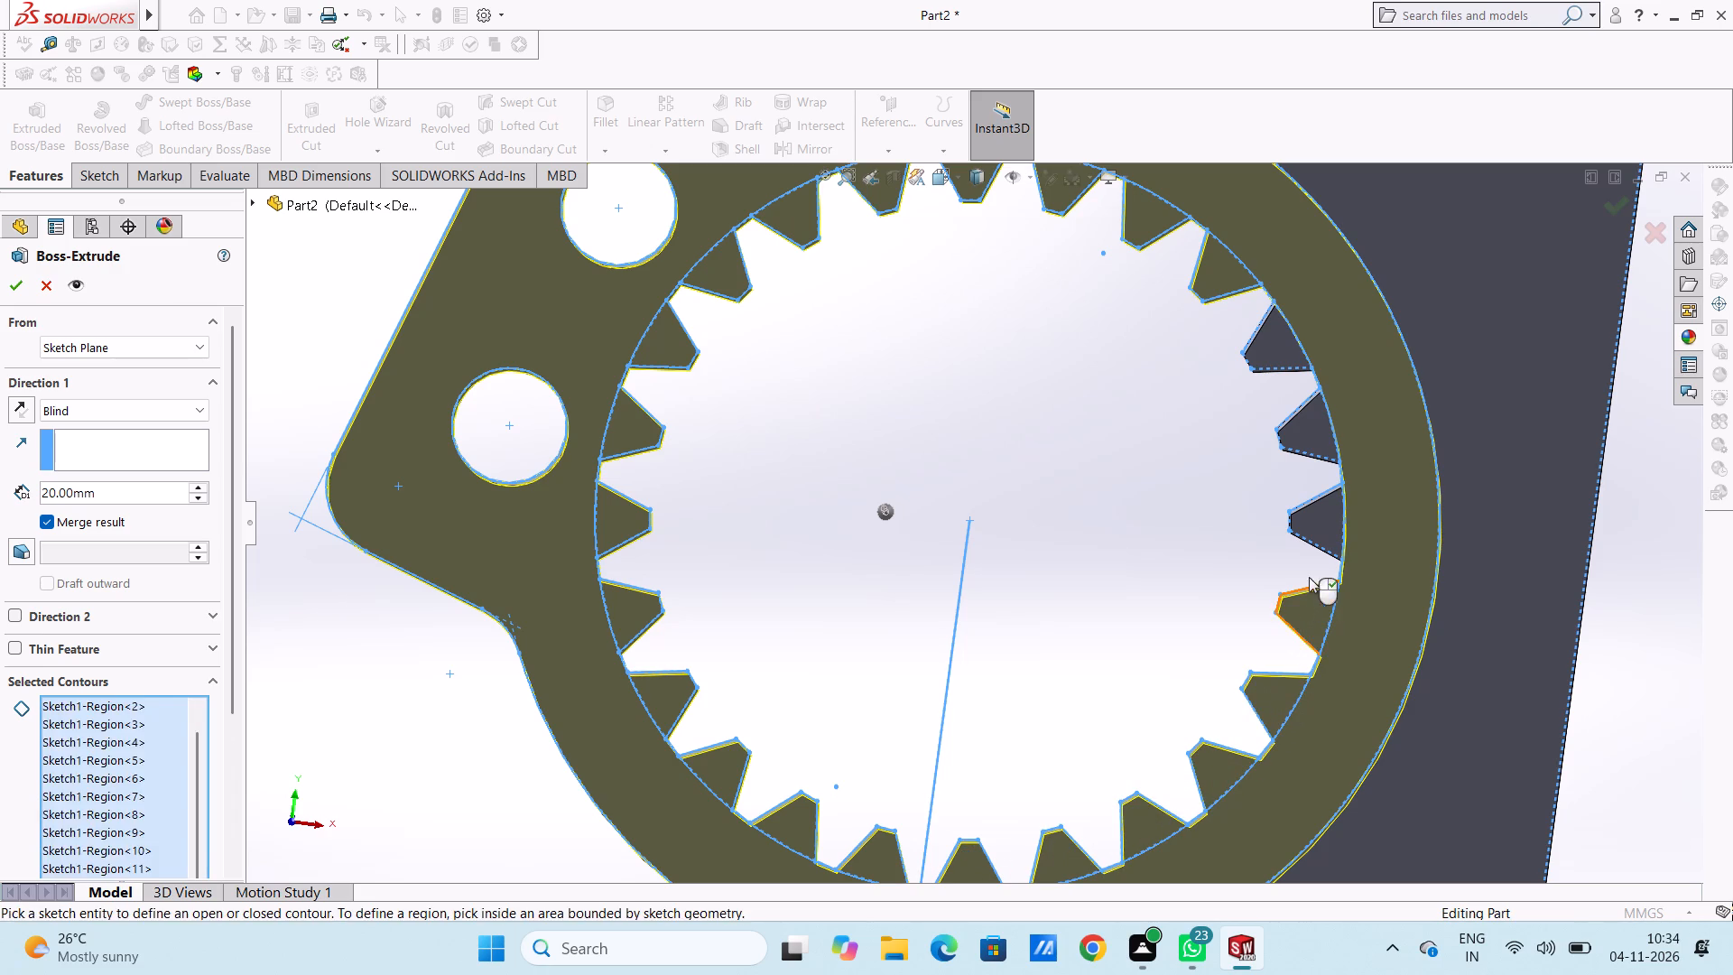
click(1317, 533)
click(1311, 441)
click(1265, 348)
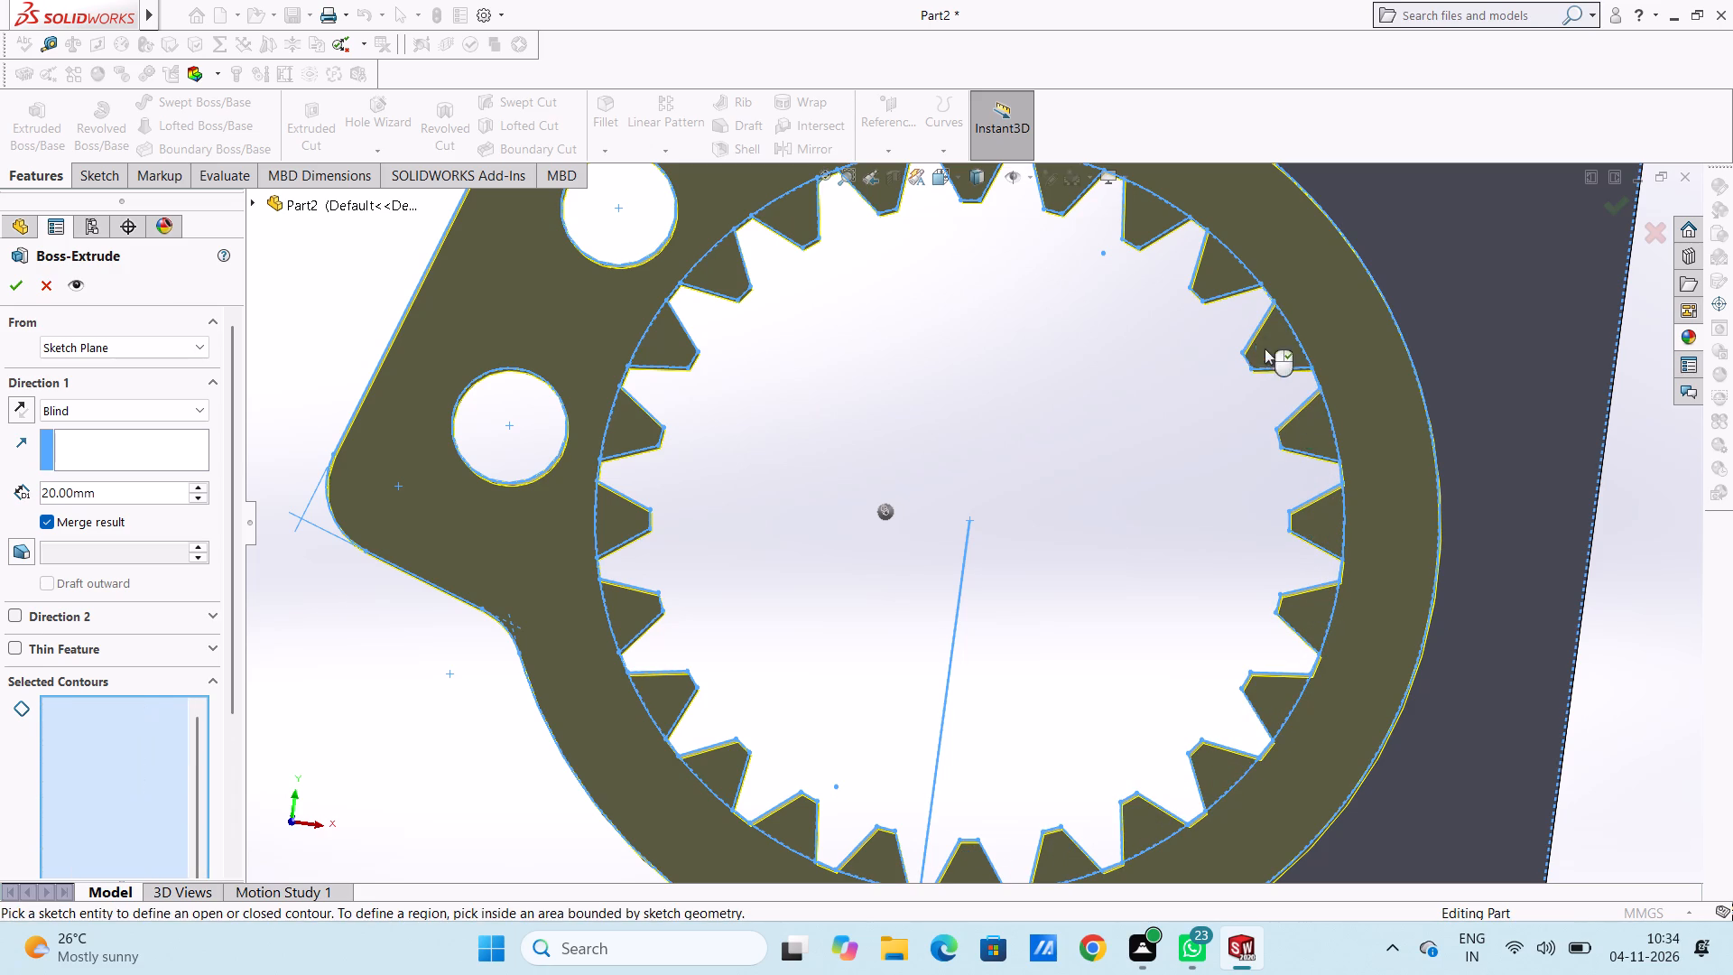
Start the extrusion from the body's flat front face instead of the sketch plane, set its depth to 4 mm and complete it.
scroll(1041, 525, up, 3)
middle_drag(978, 437, 925, 508)
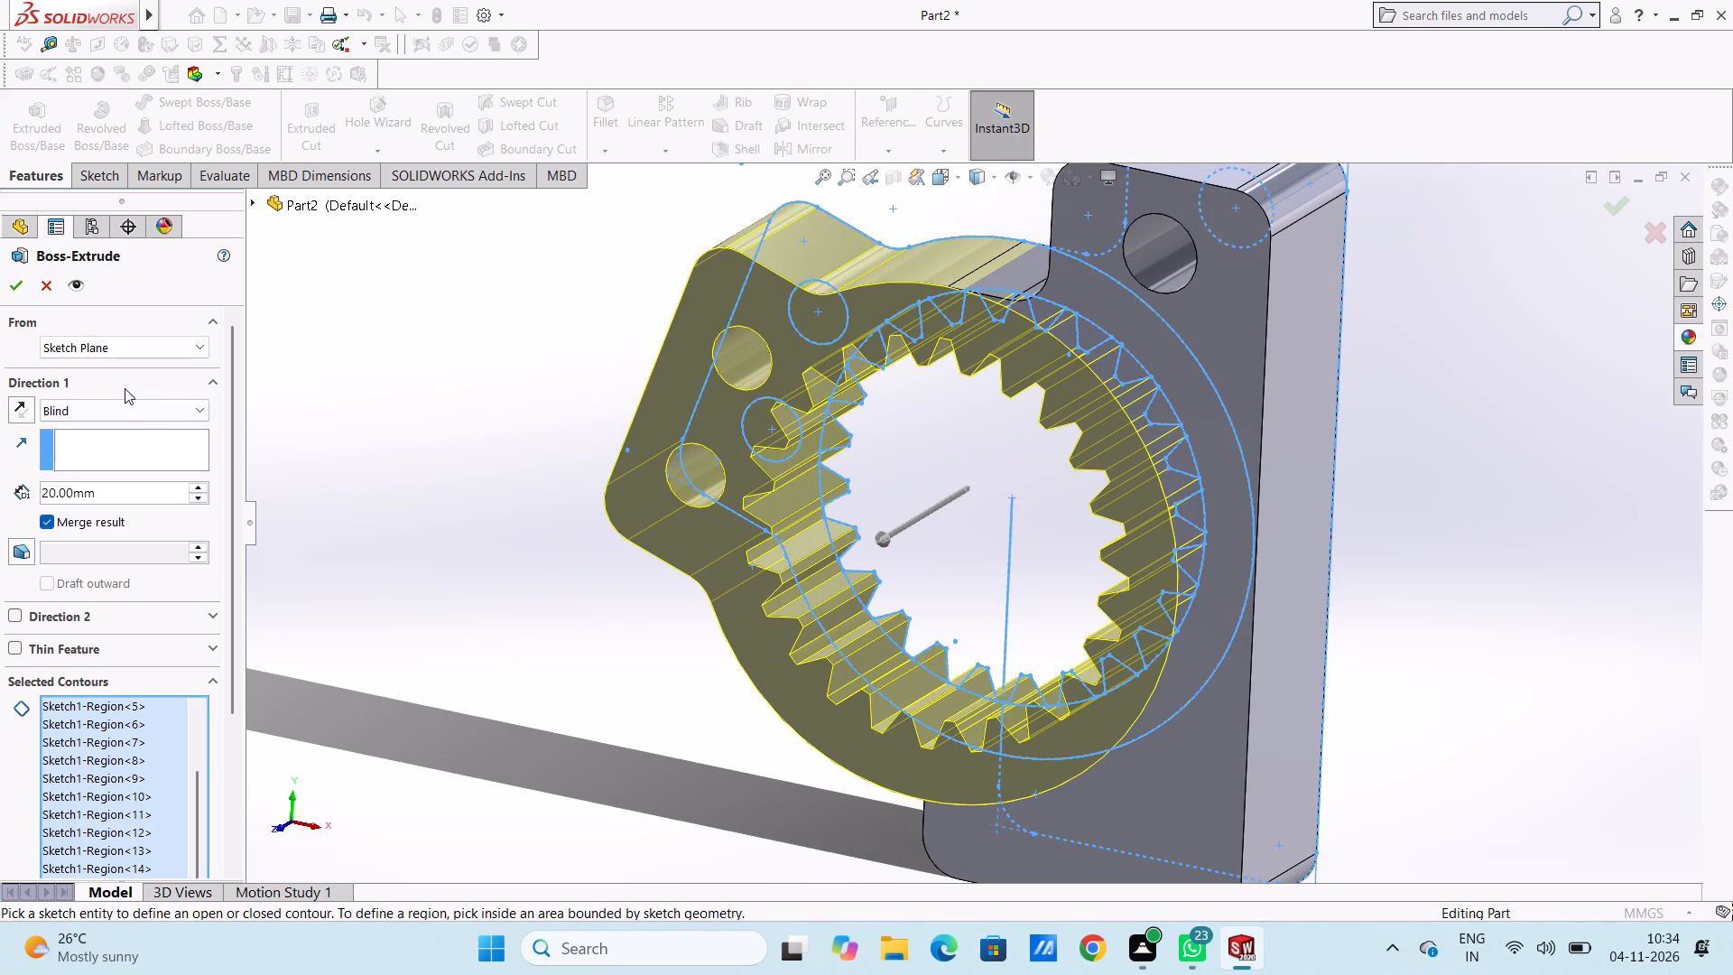
click(181, 346)
click(162, 385)
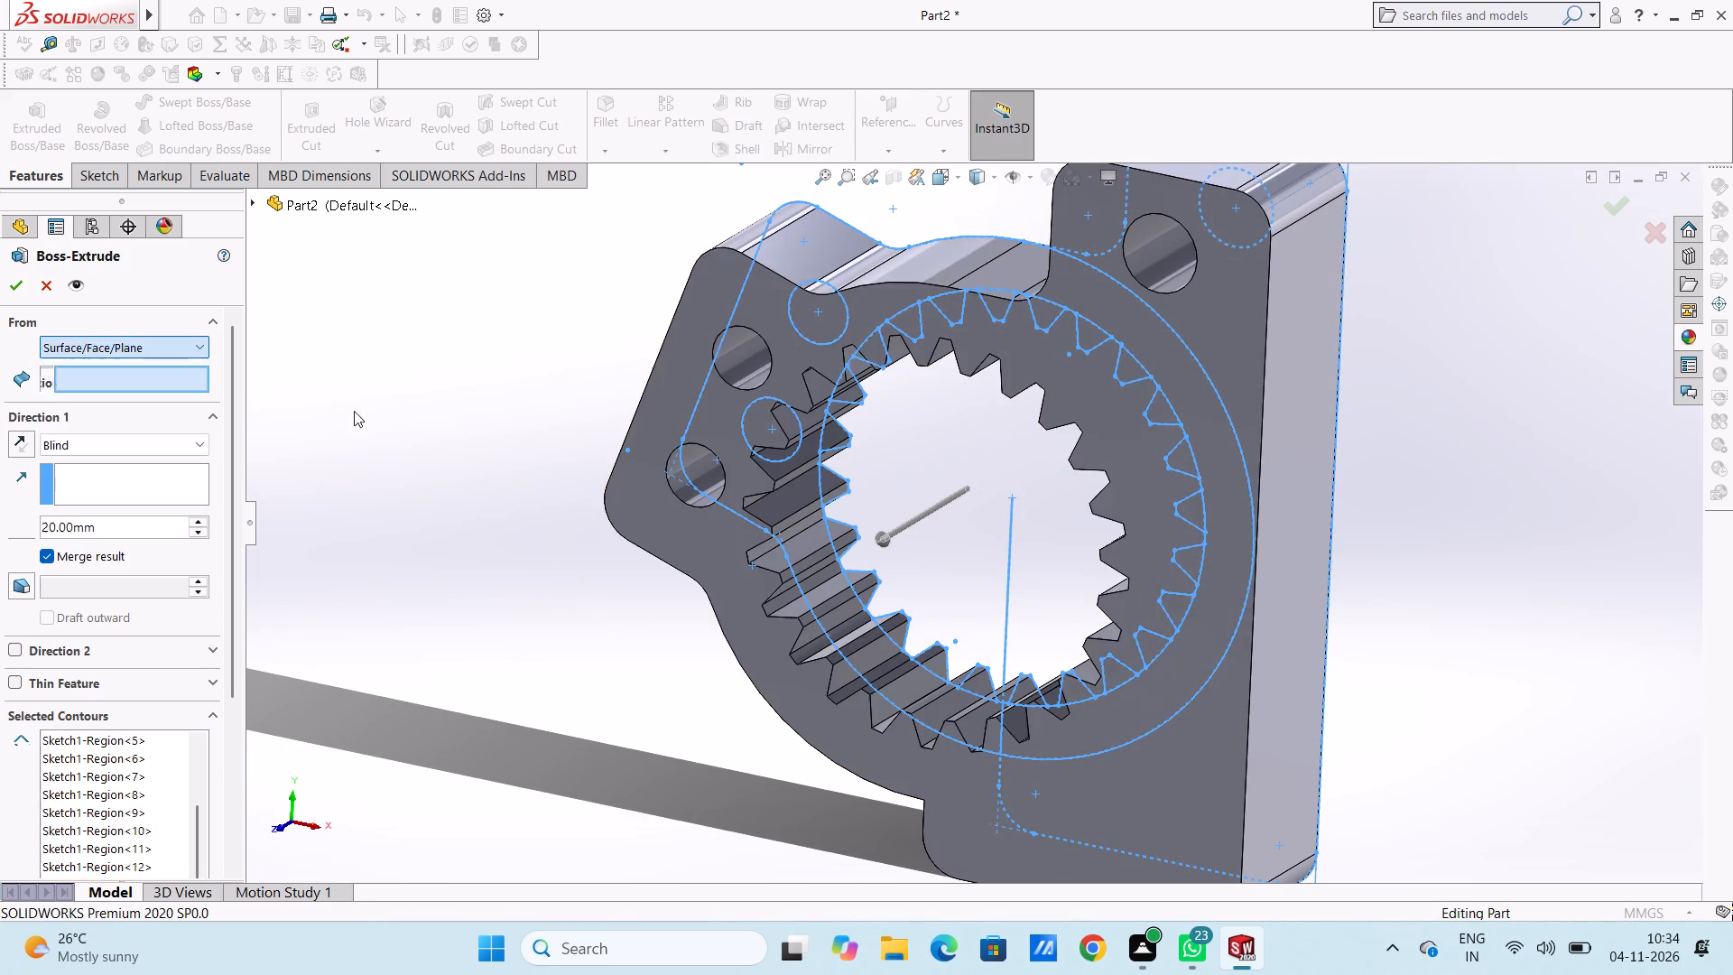
click(706, 300)
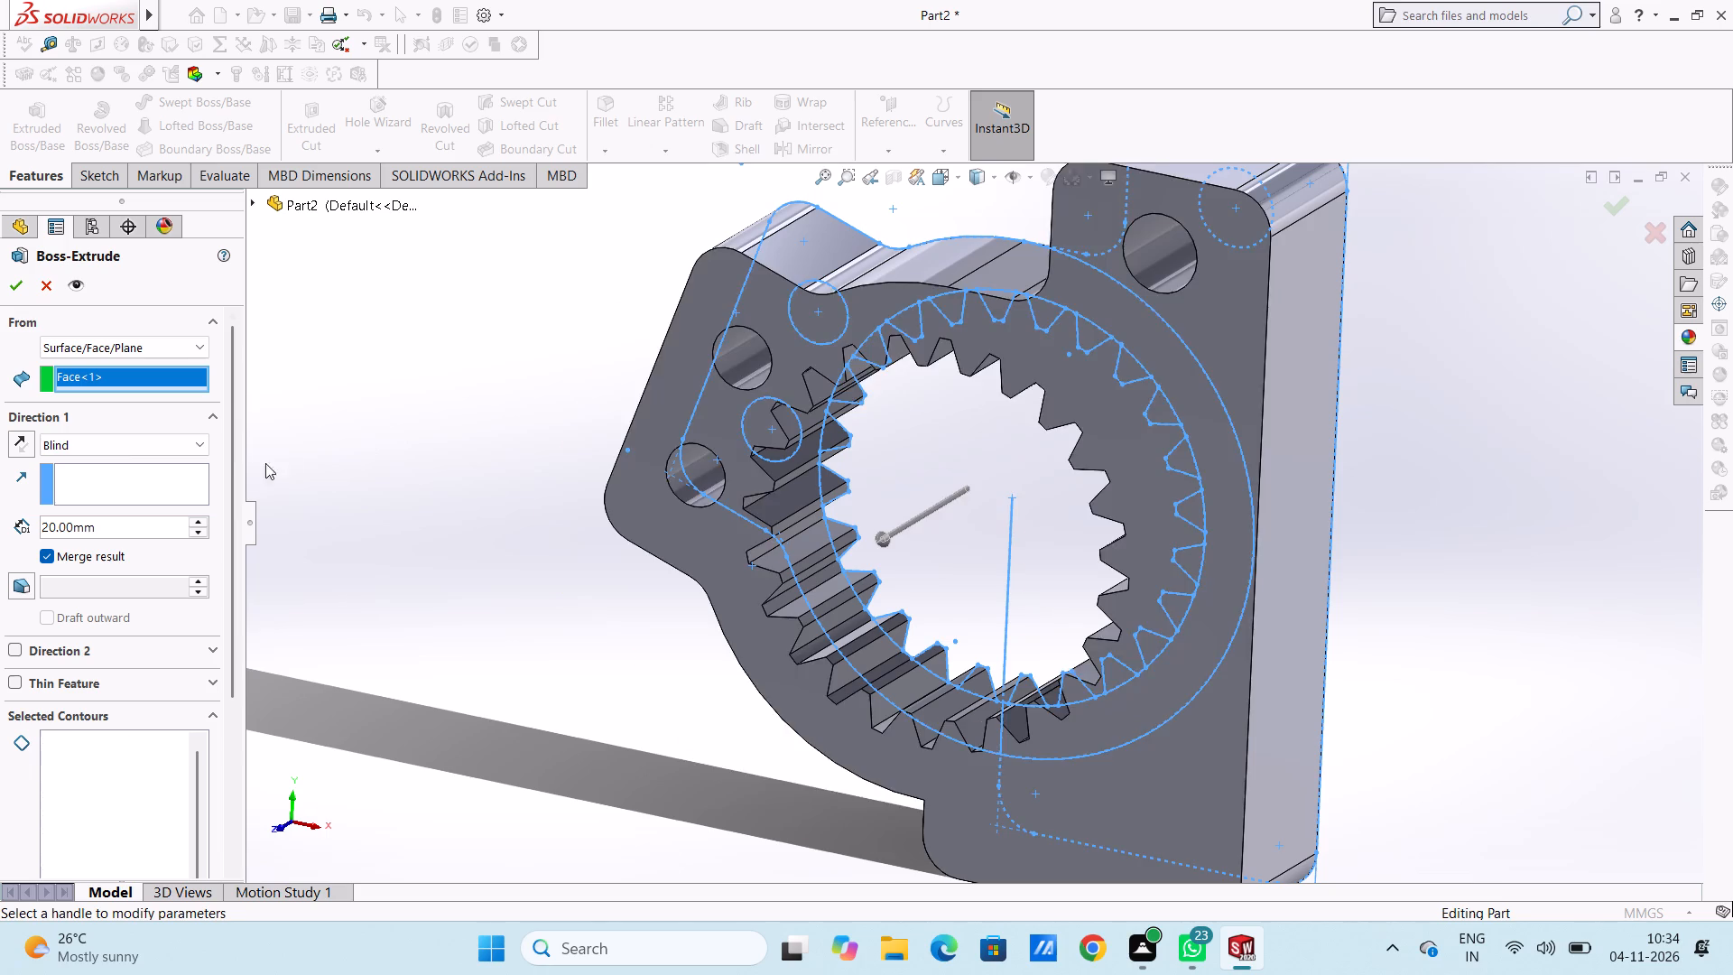
click(153, 527)
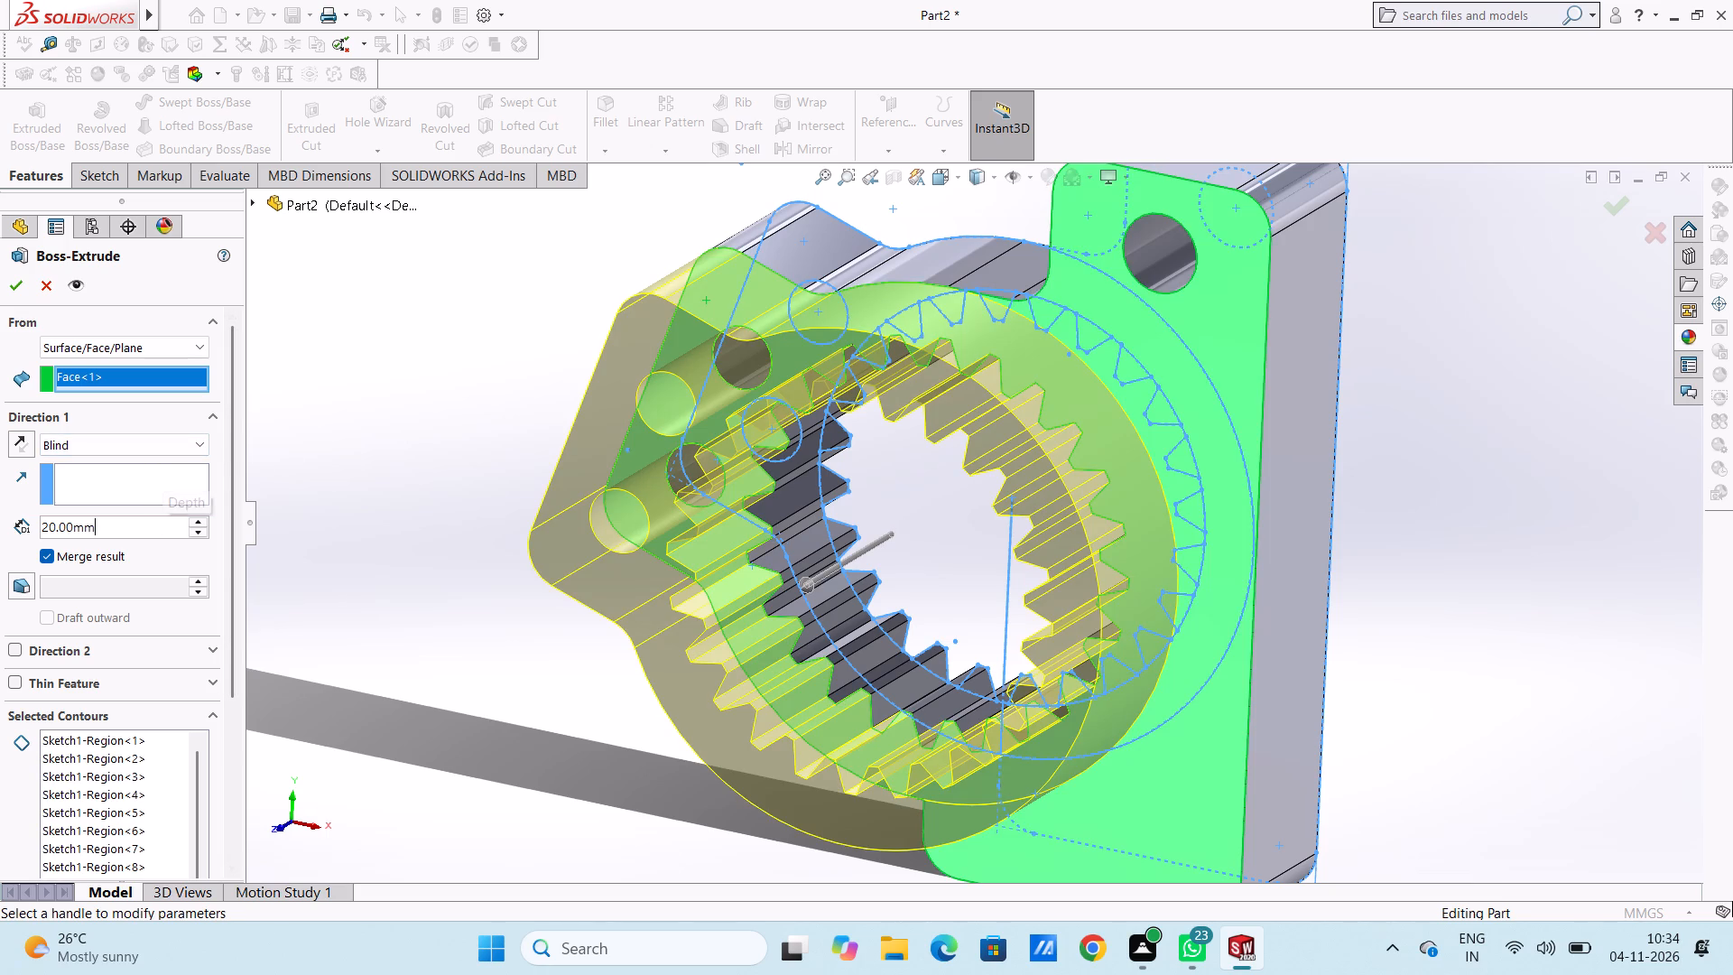
double_click(154, 527)
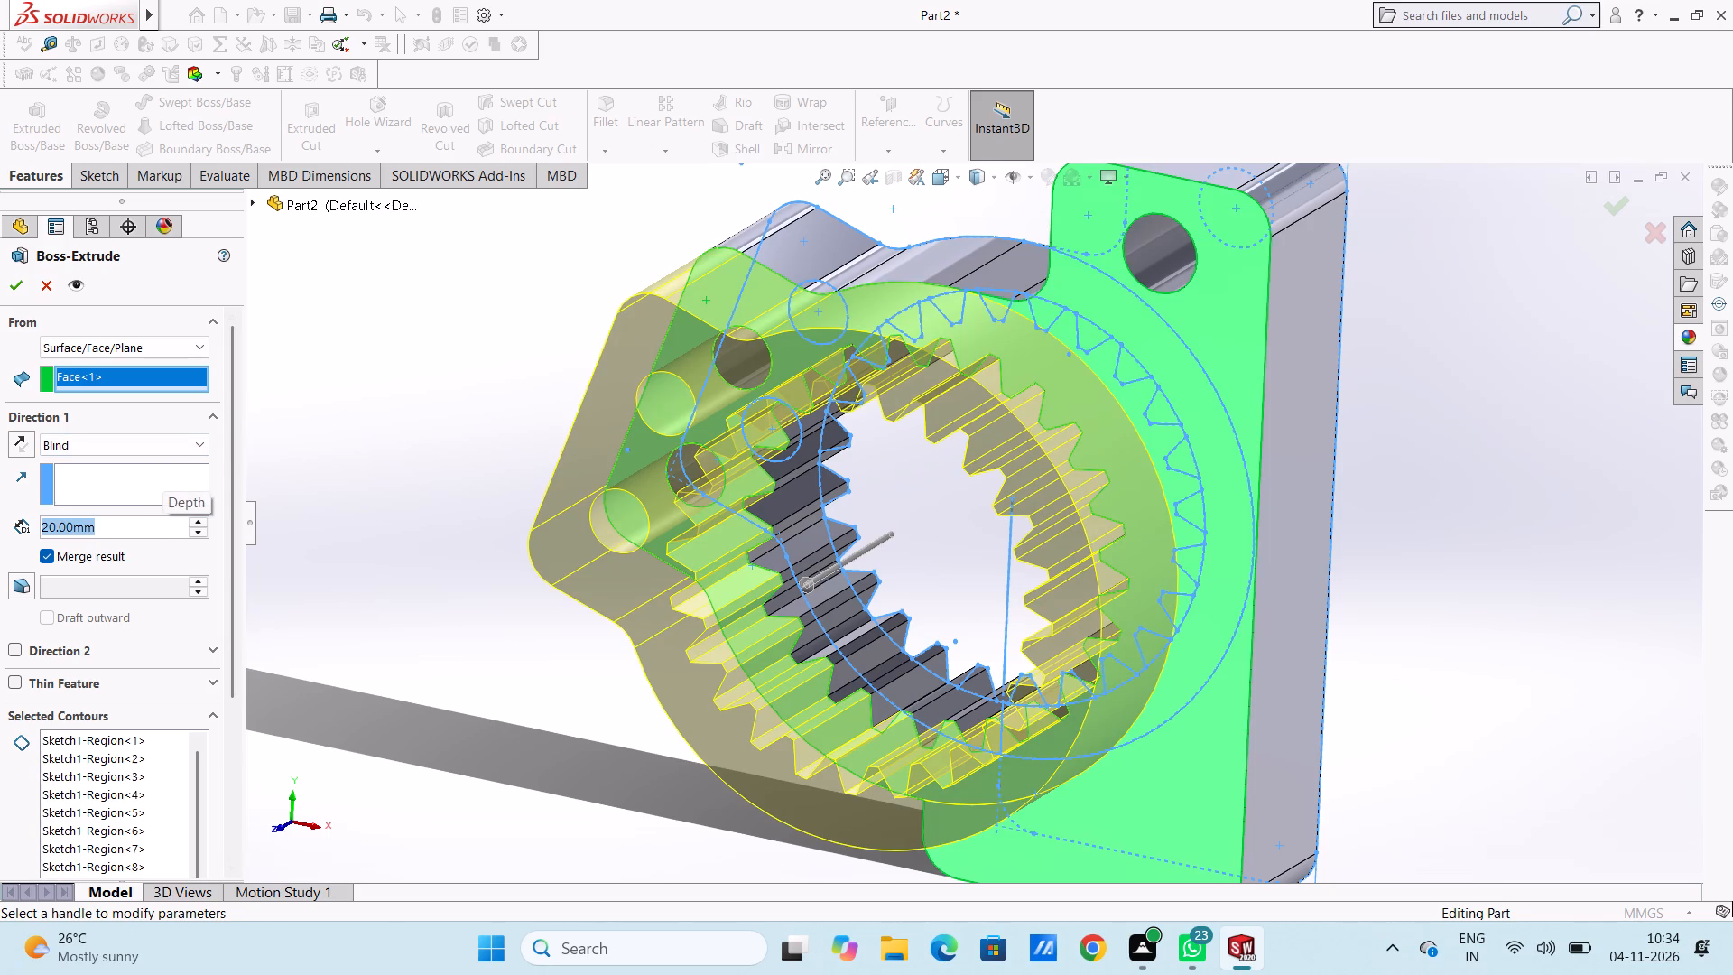
key(4)
key(Return)
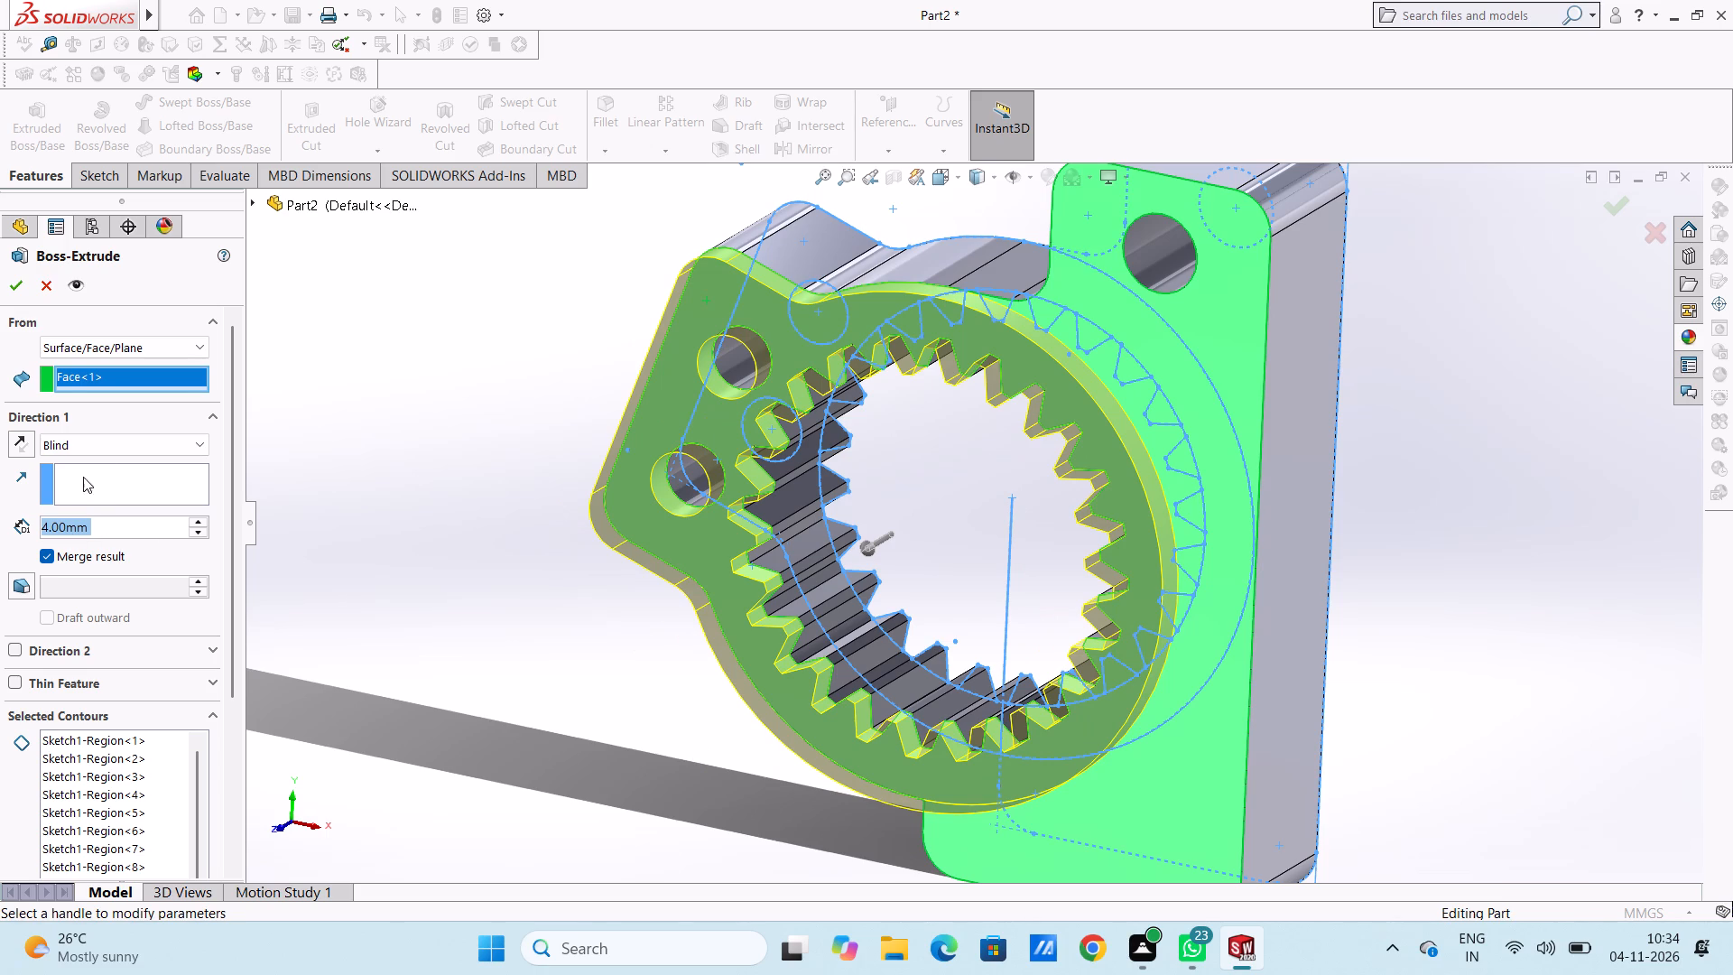
click(11, 289)
click(448, 528)
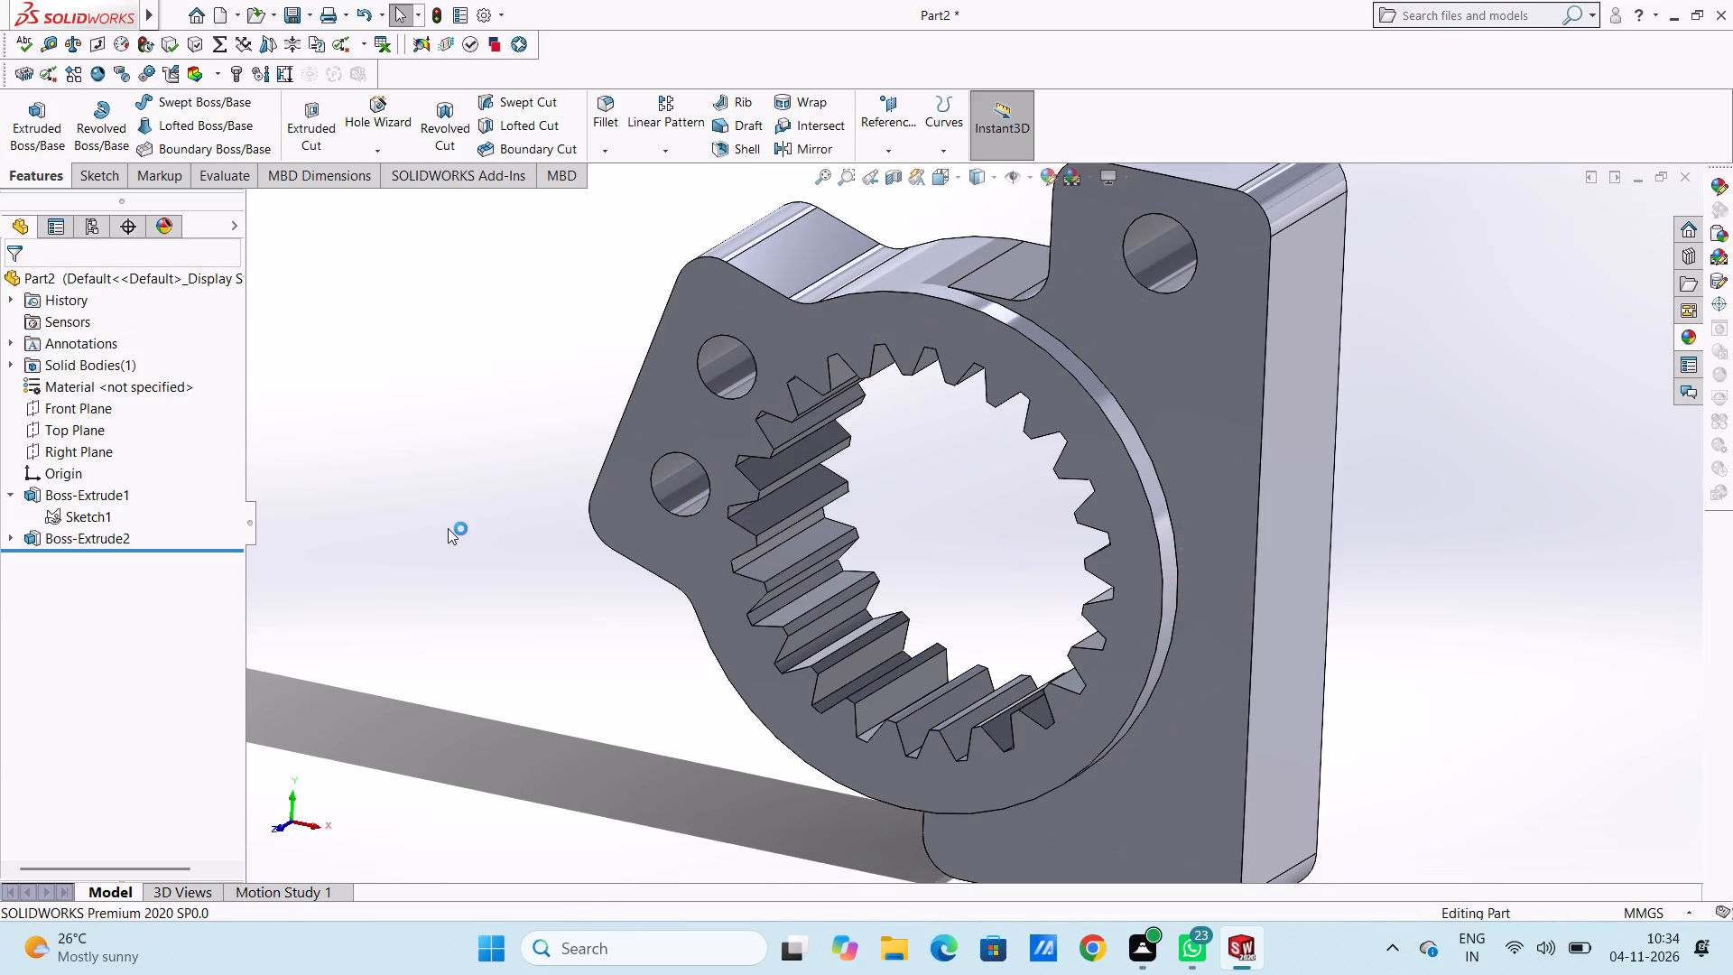
Inspect the body from several angles, examining the raised arm-and-ring layer, the internal teeth and the plate.
middle_drag(452, 528, 495, 527)
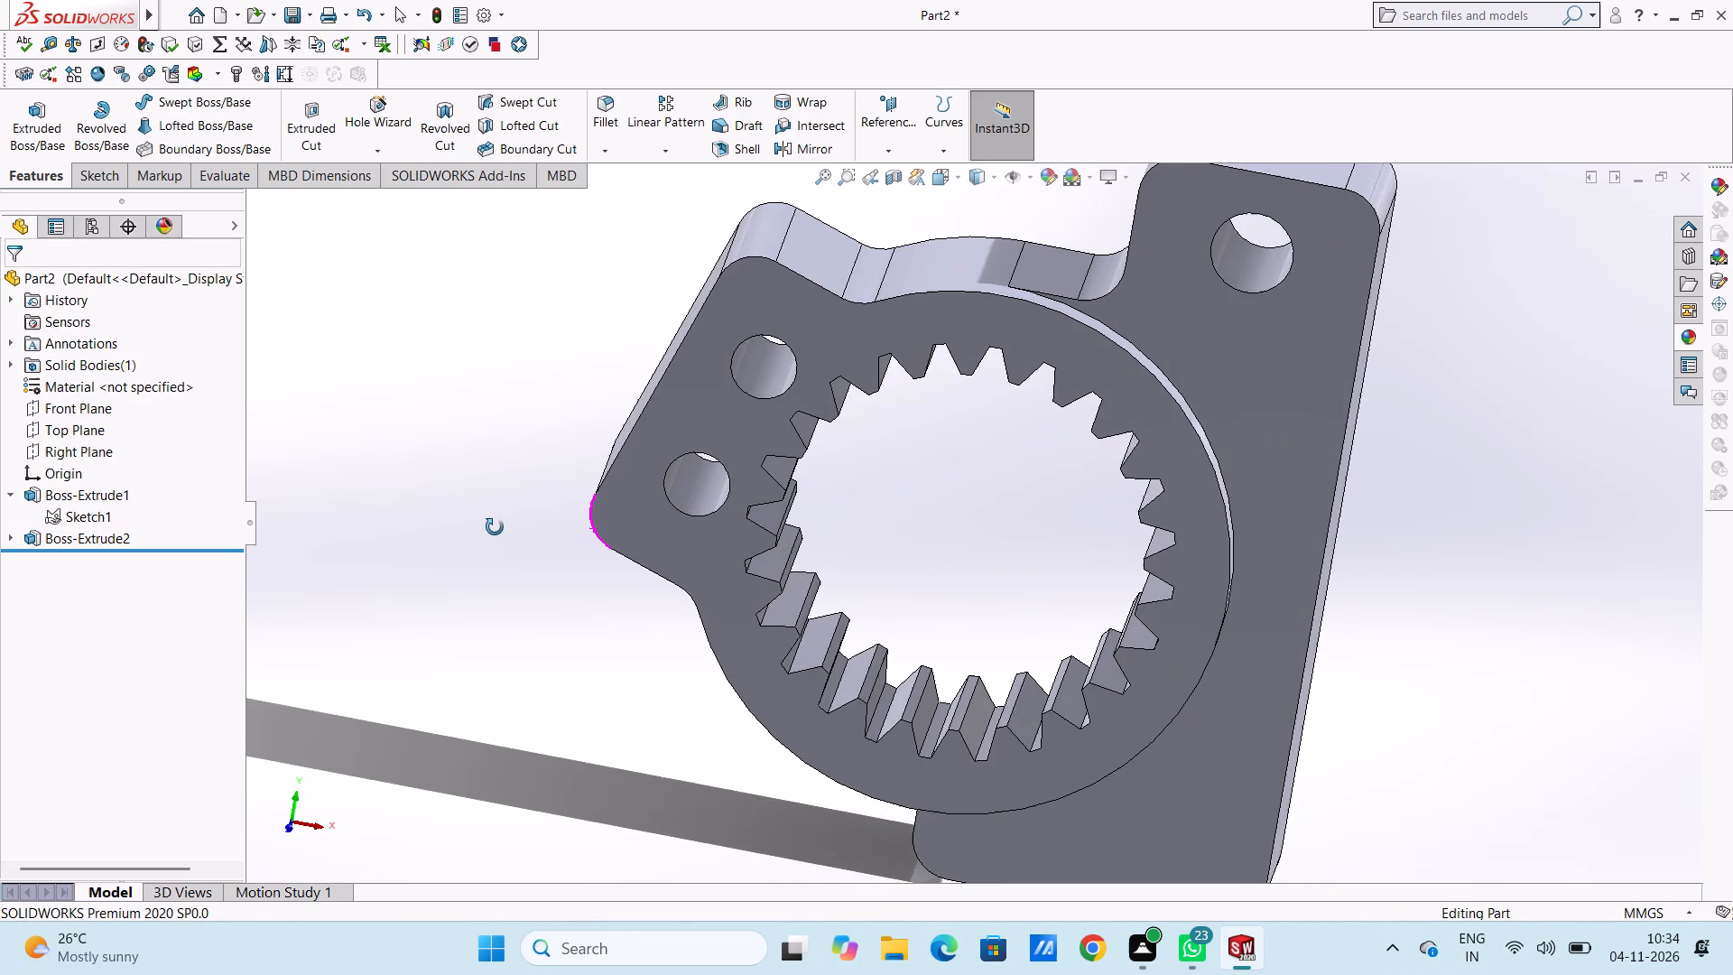
middle_drag(495, 527, 467, 529)
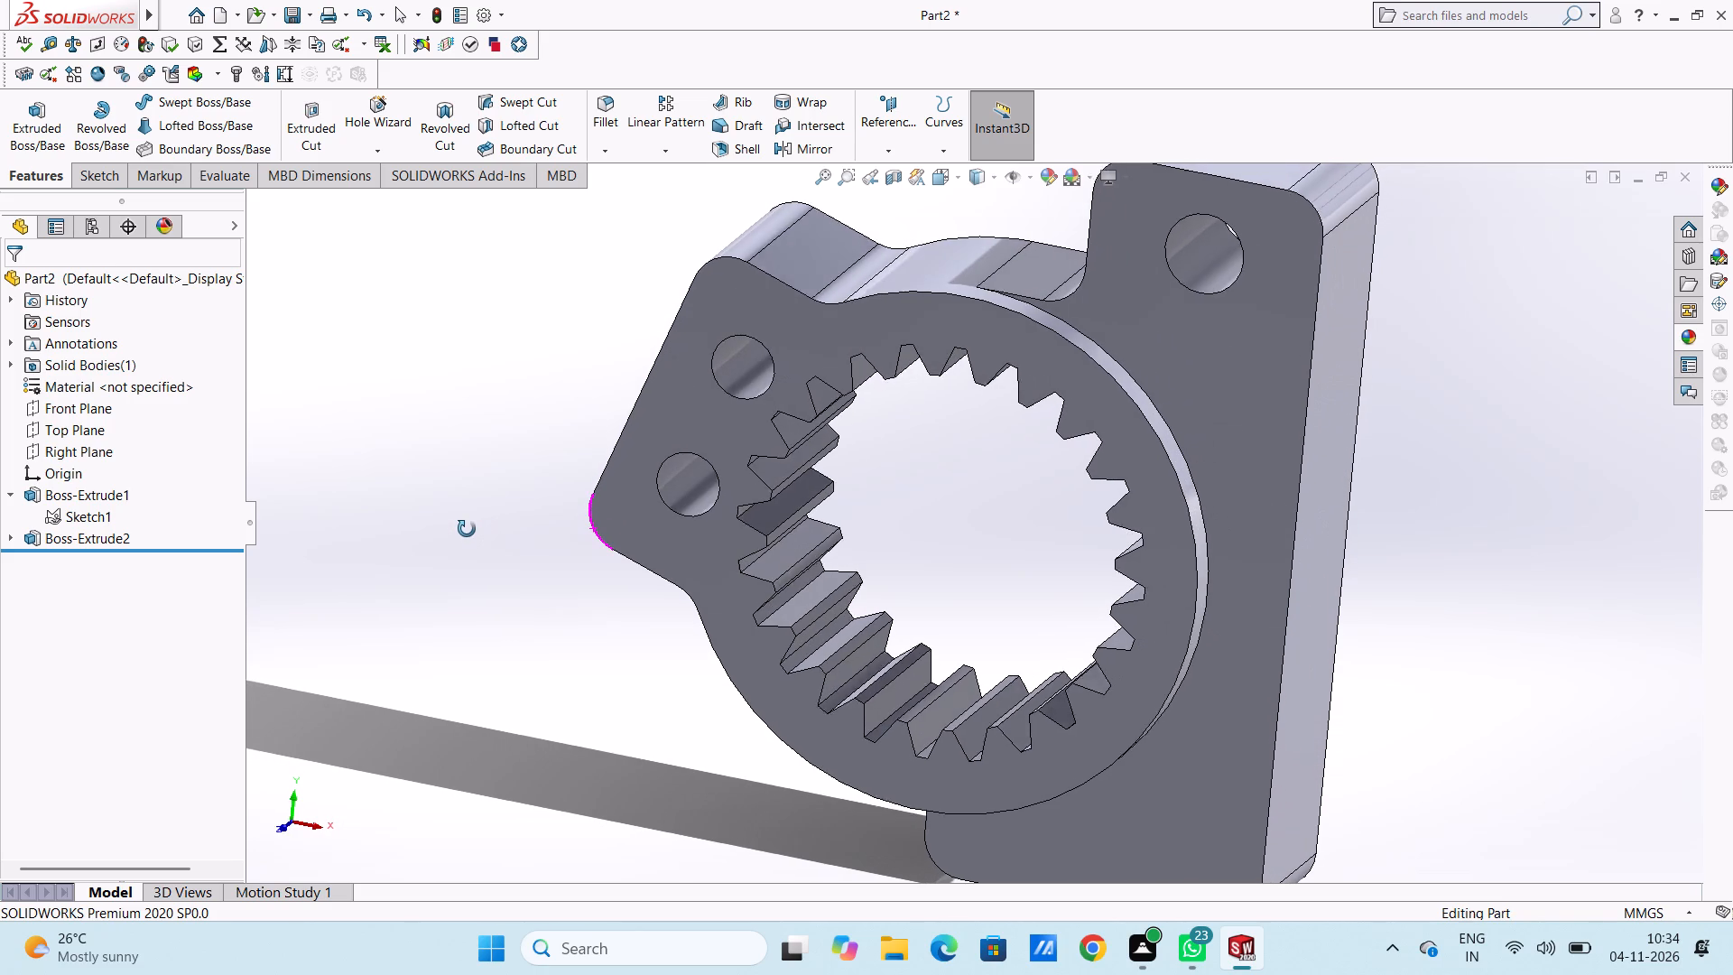
middle_drag(467, 529, 527, 547)
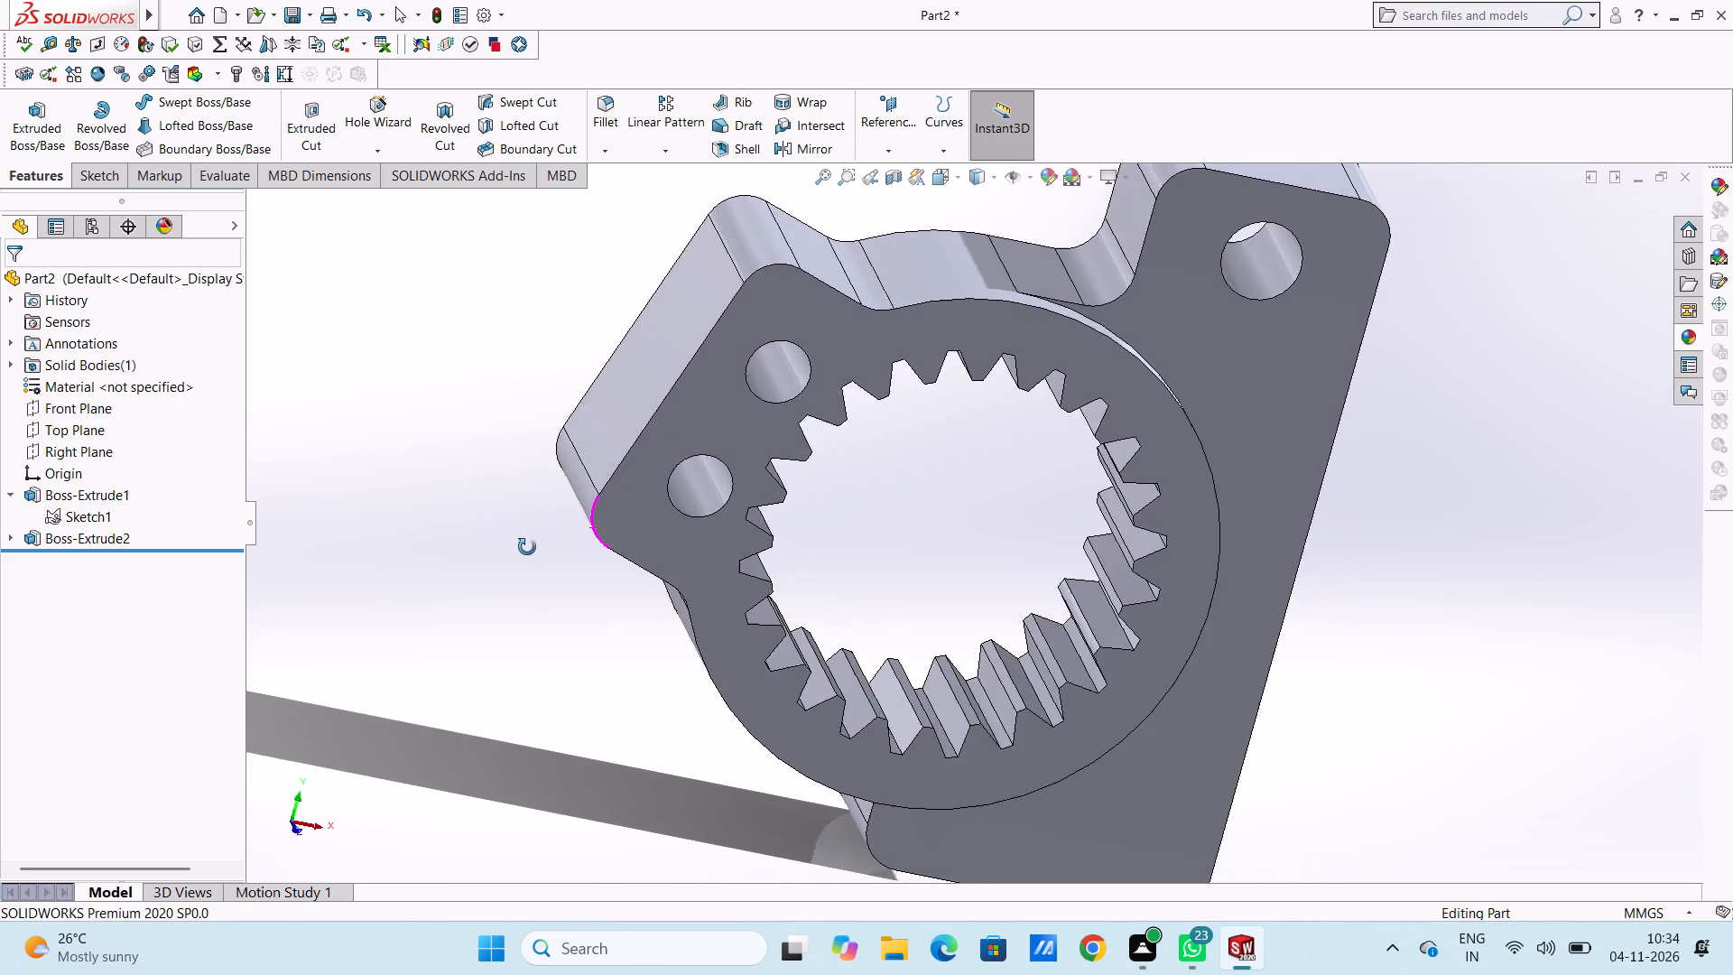
middle_drag(527, 547, 460, 515)
scroll(527, 604, up, 3)
middle_drag(554, 611, 550, 613)
scroll(554, 611, up, 1)
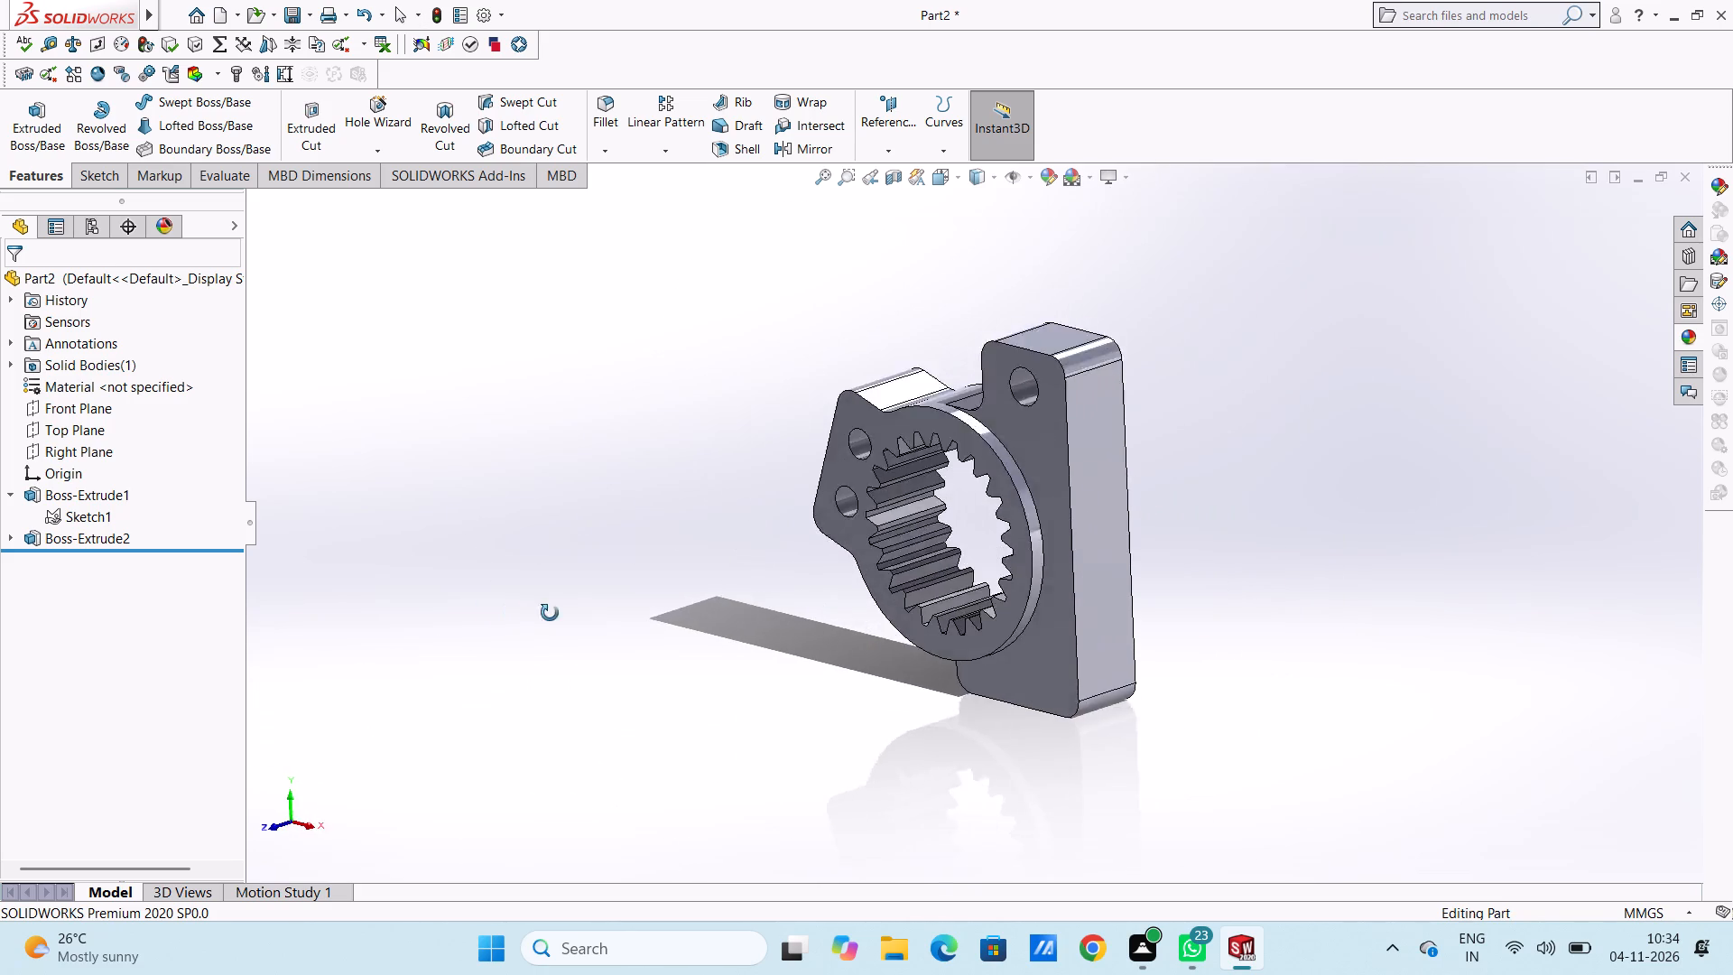
middle_drag(550, 613, 562, 592)
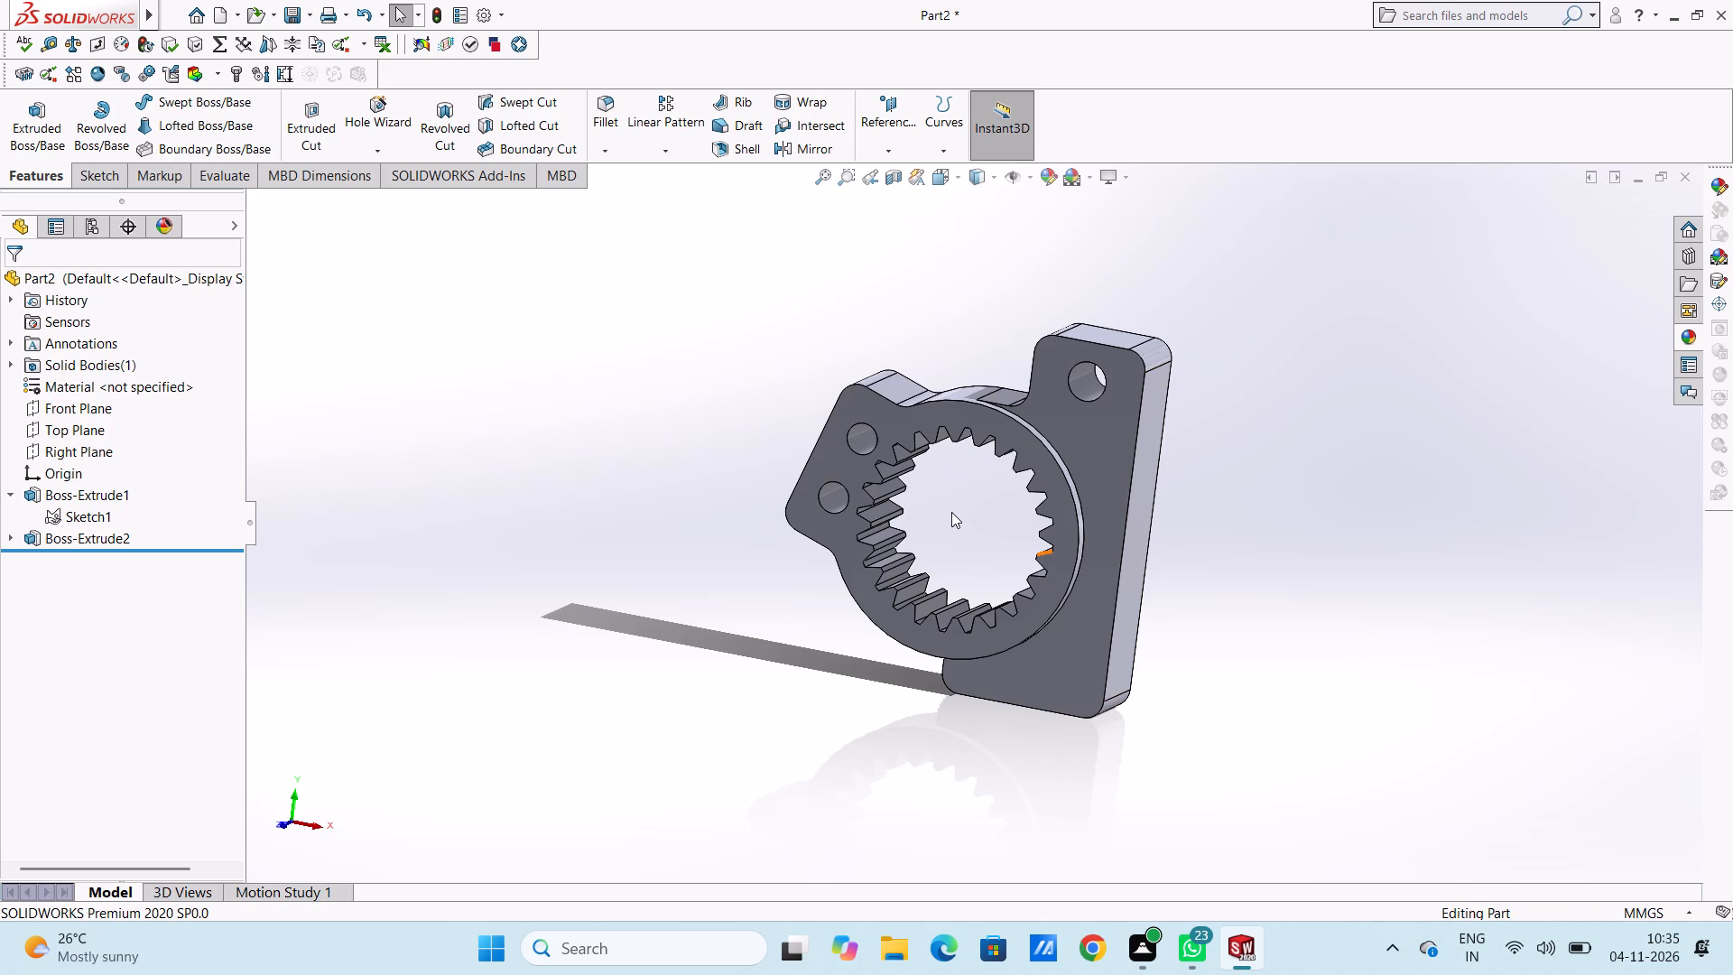
middle_drag(964, 514, 922, 527)
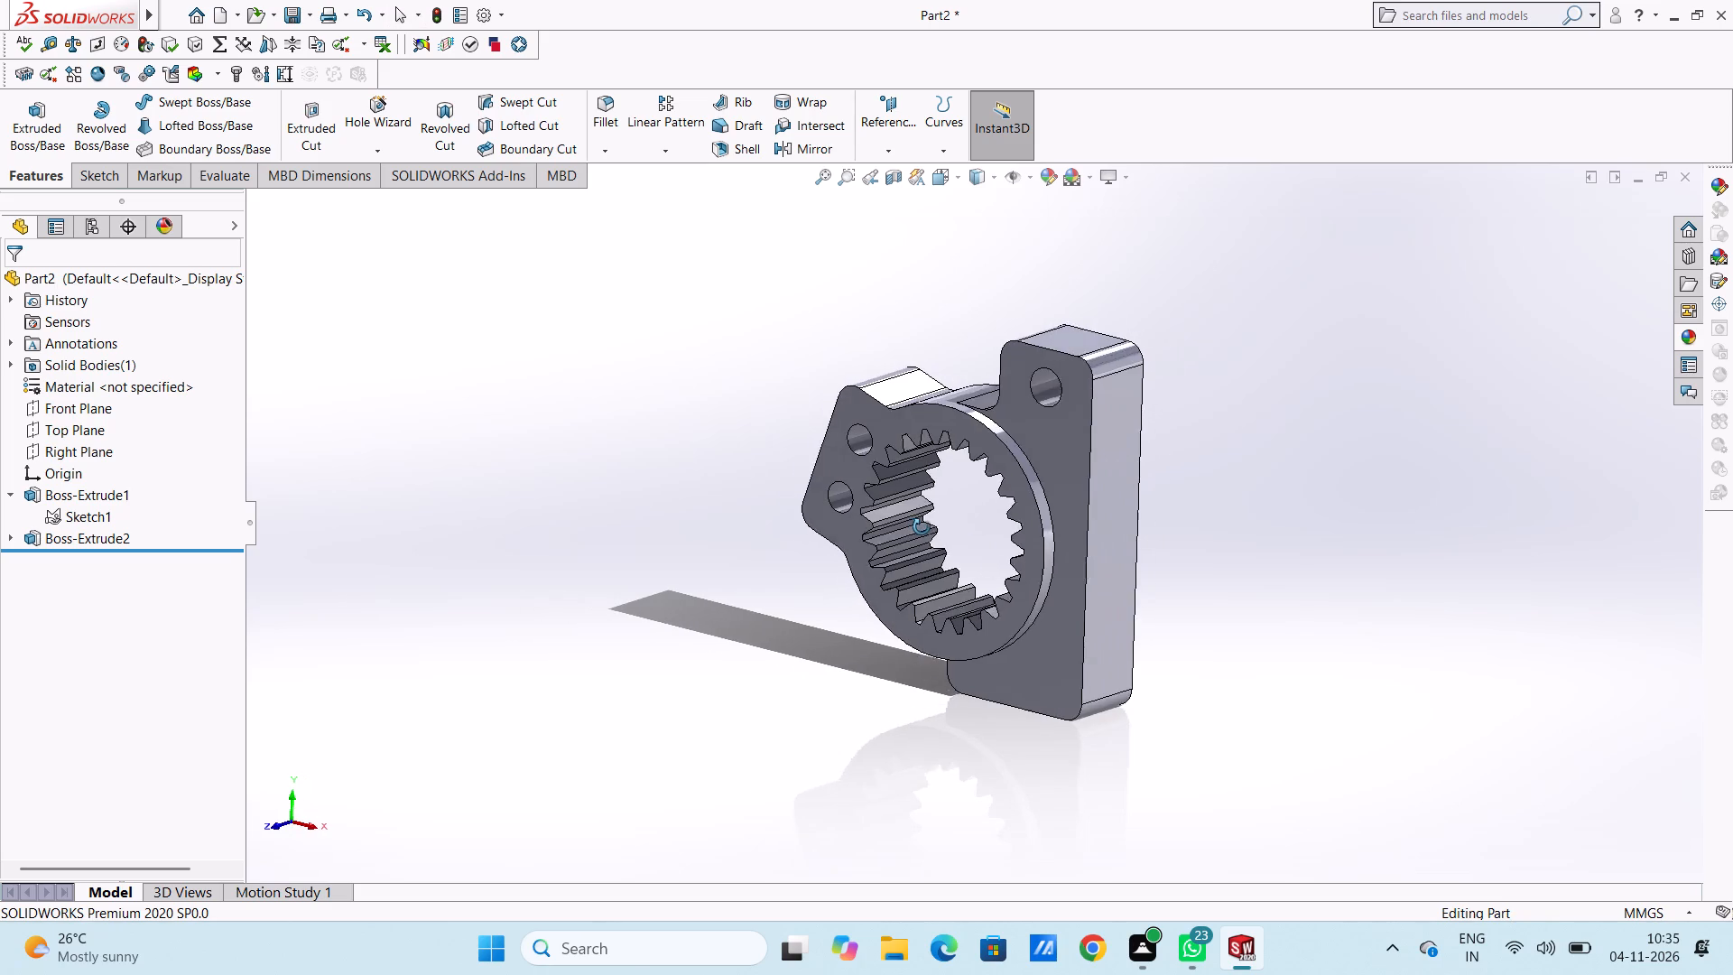
middle_drag(922, 527, 937, 527)
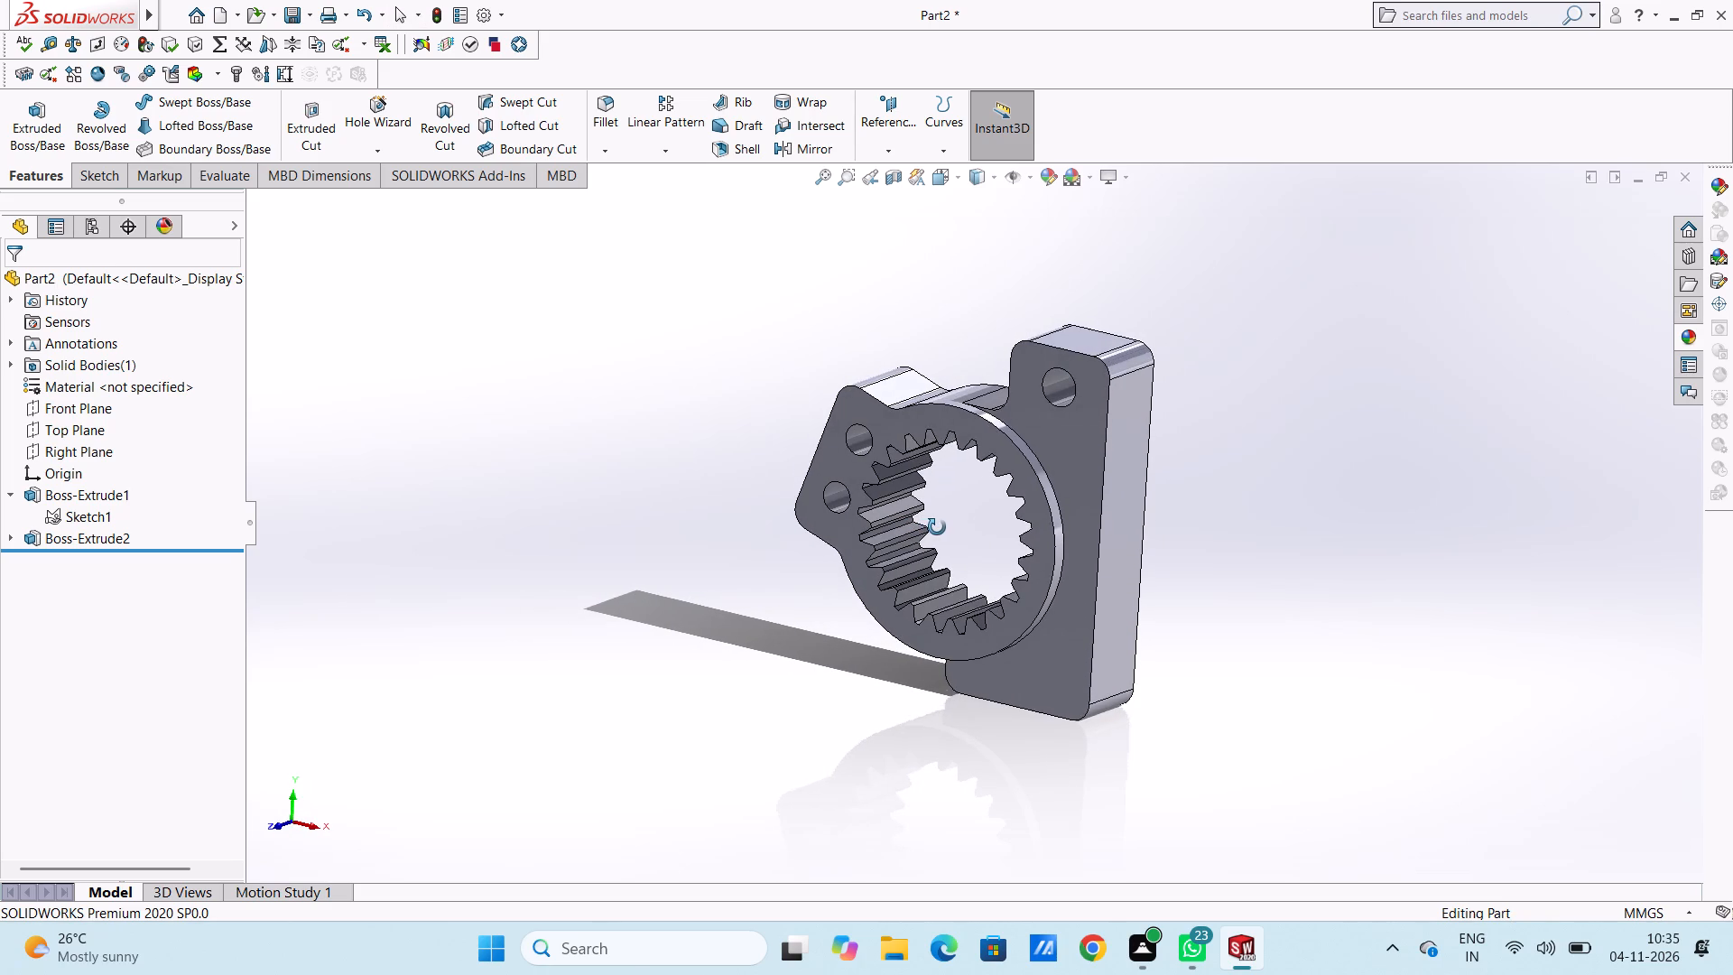
middle_drag(937, 527, 929, 541)
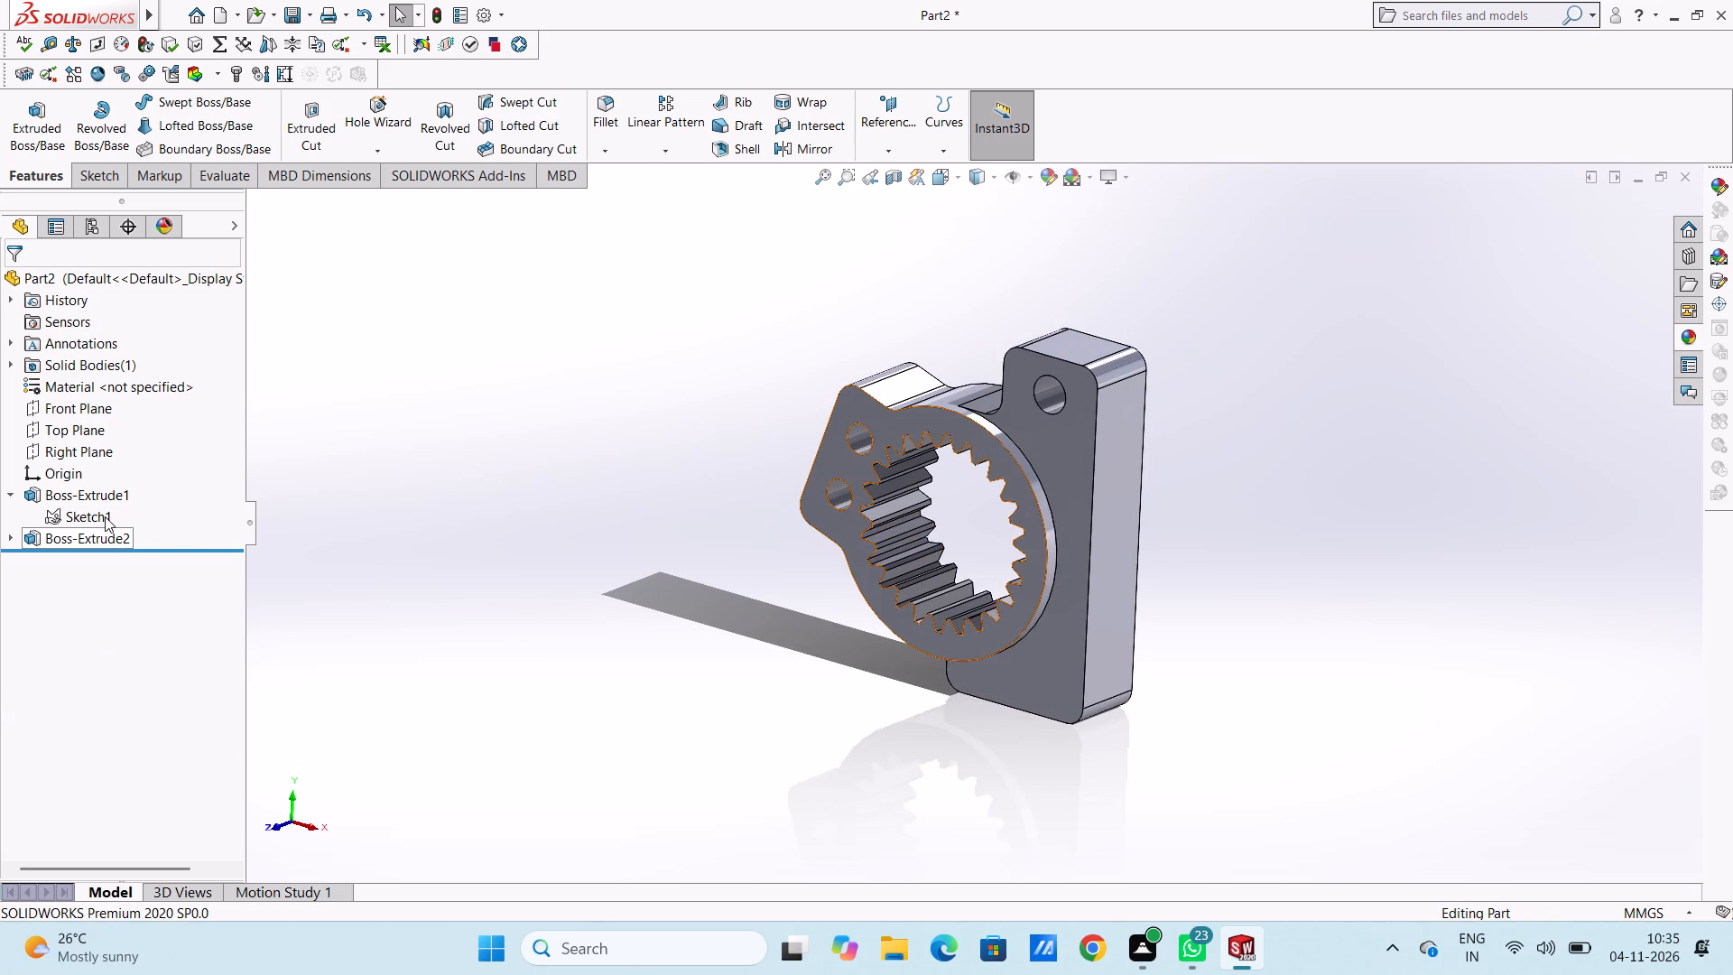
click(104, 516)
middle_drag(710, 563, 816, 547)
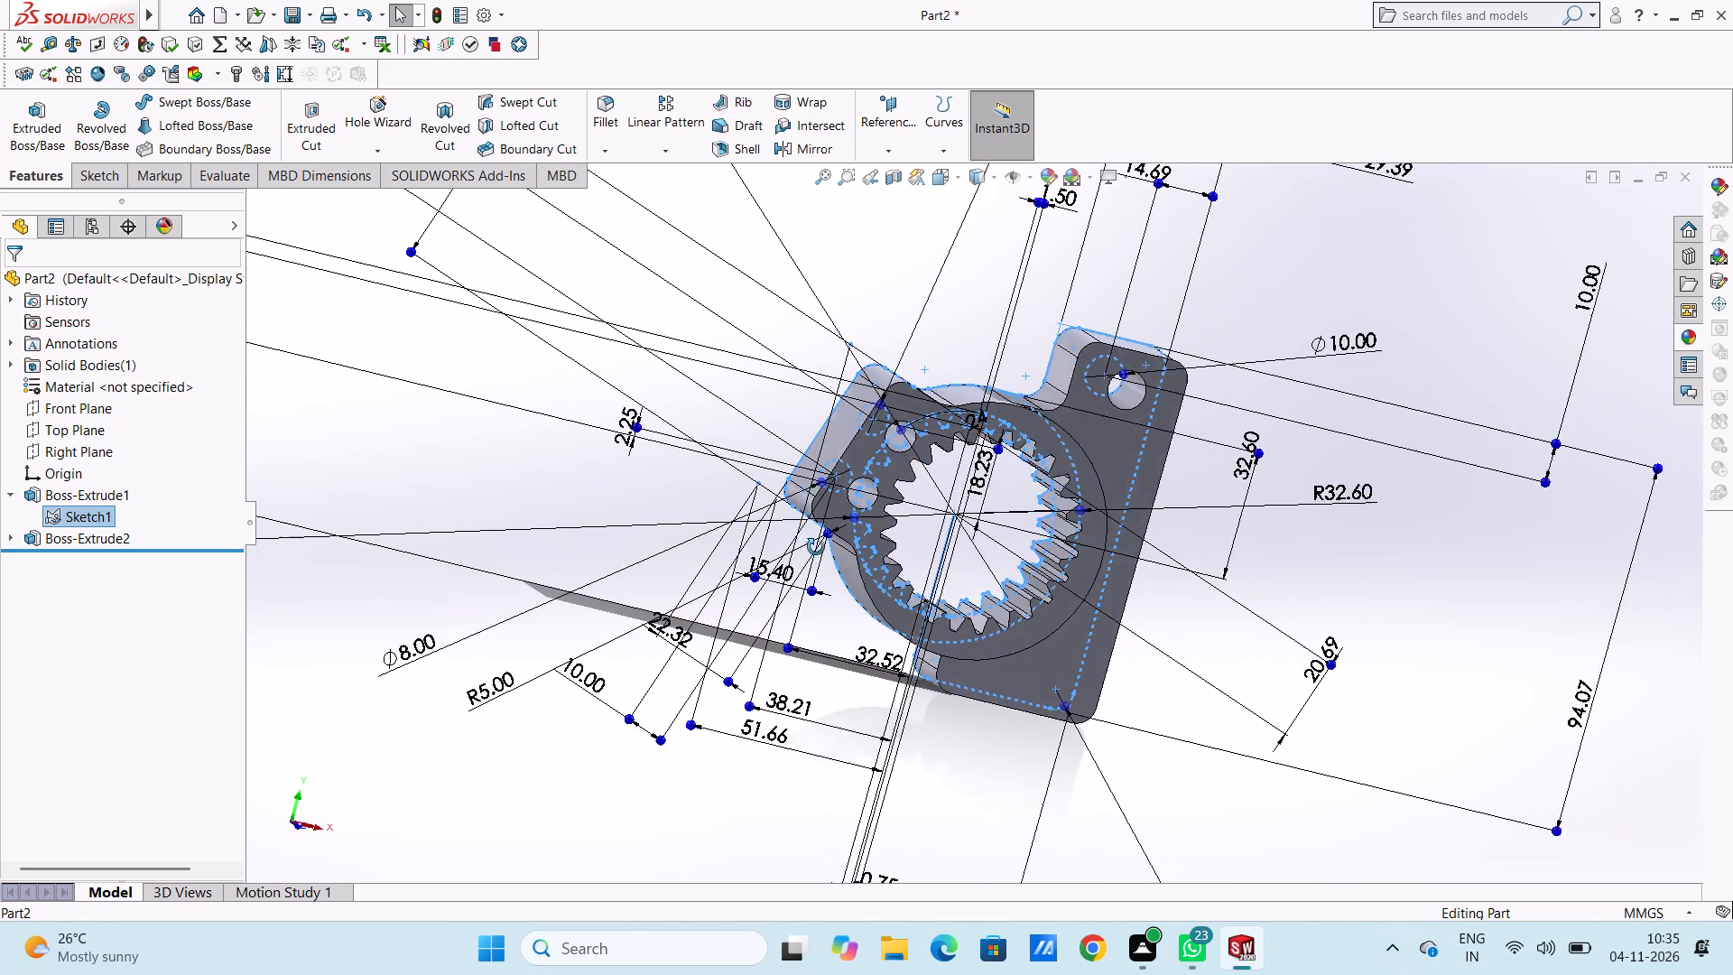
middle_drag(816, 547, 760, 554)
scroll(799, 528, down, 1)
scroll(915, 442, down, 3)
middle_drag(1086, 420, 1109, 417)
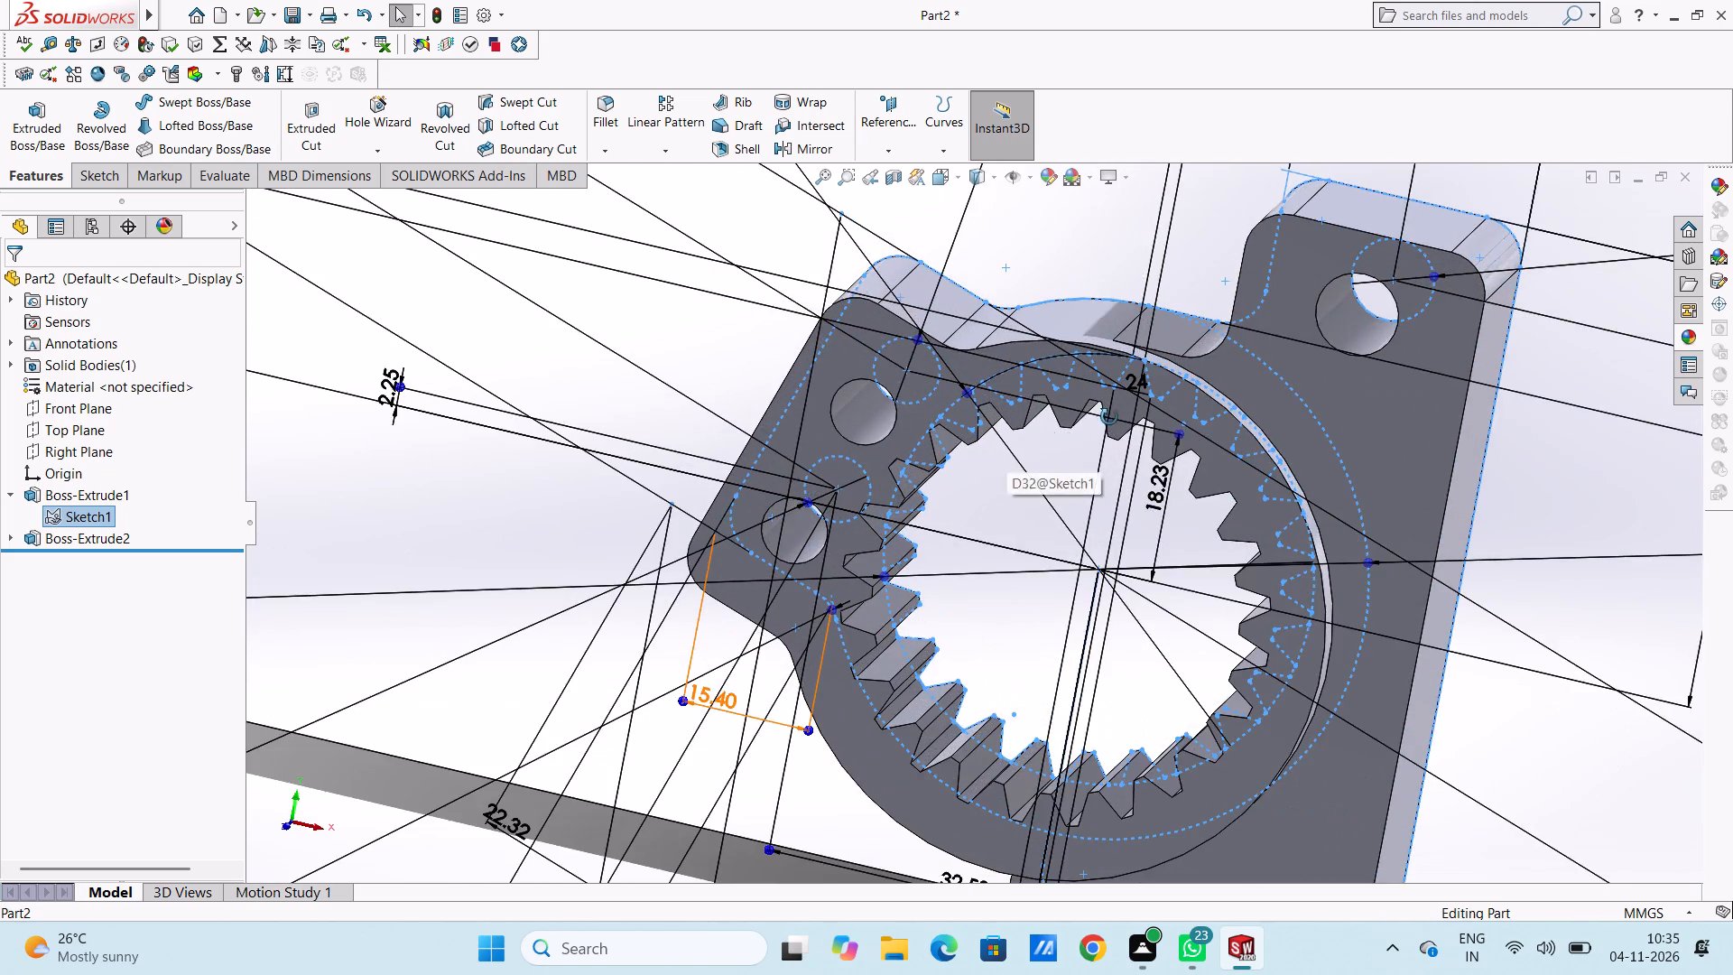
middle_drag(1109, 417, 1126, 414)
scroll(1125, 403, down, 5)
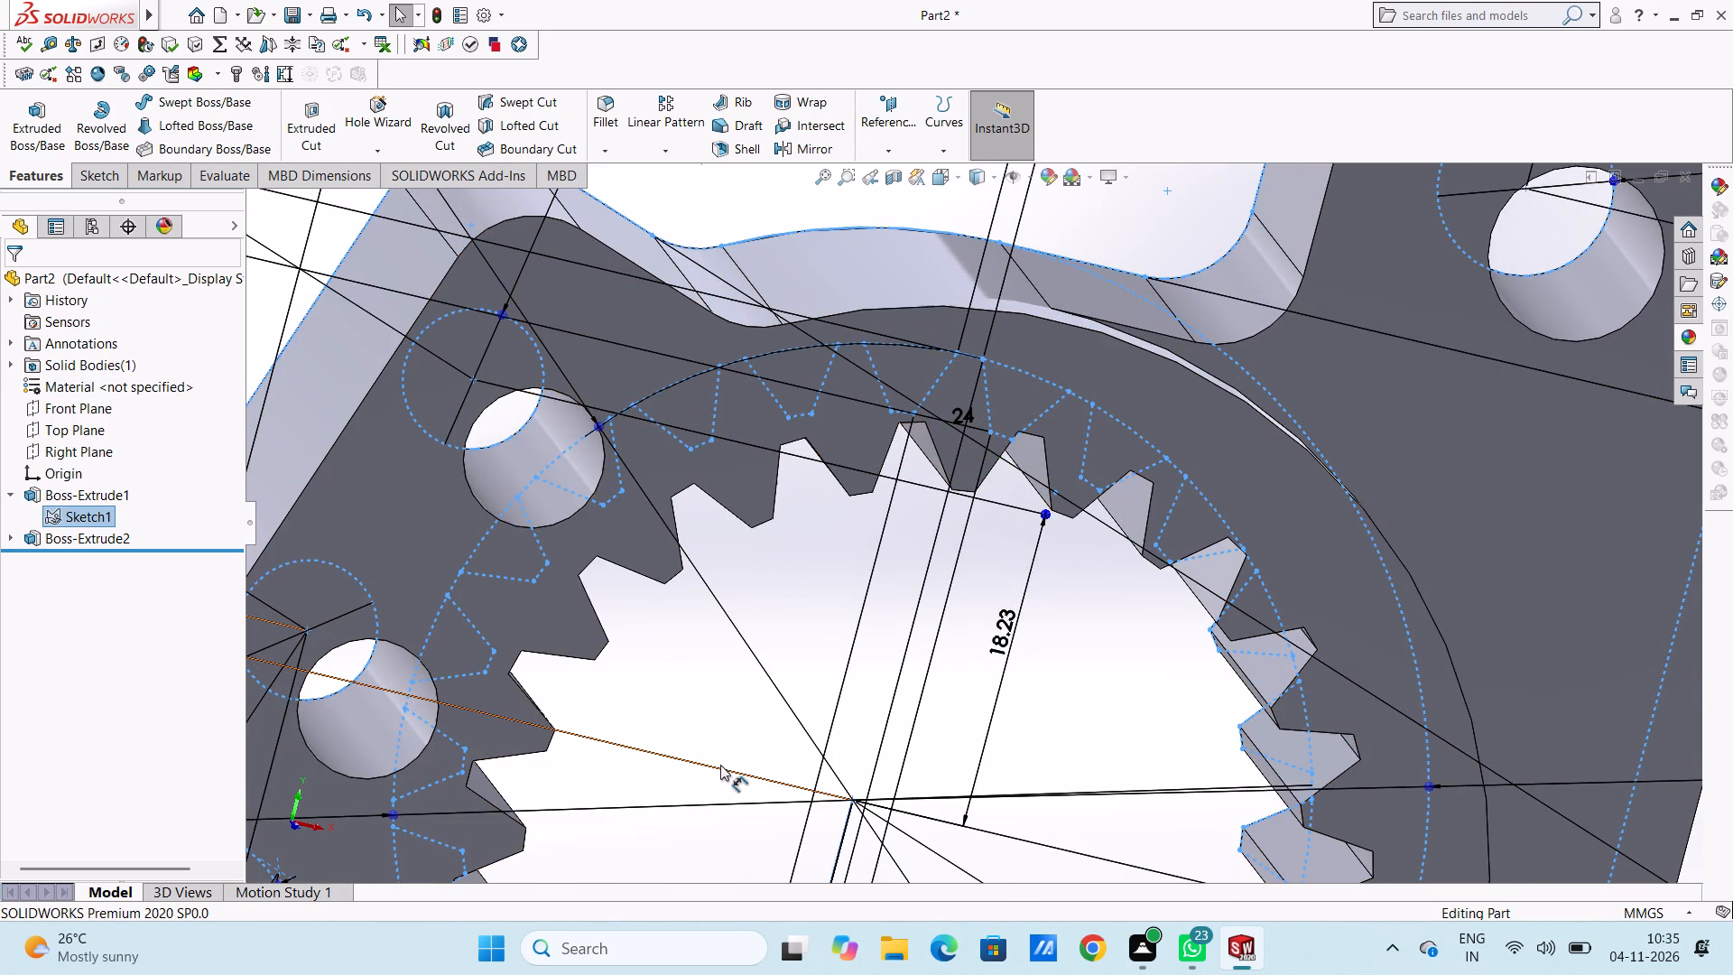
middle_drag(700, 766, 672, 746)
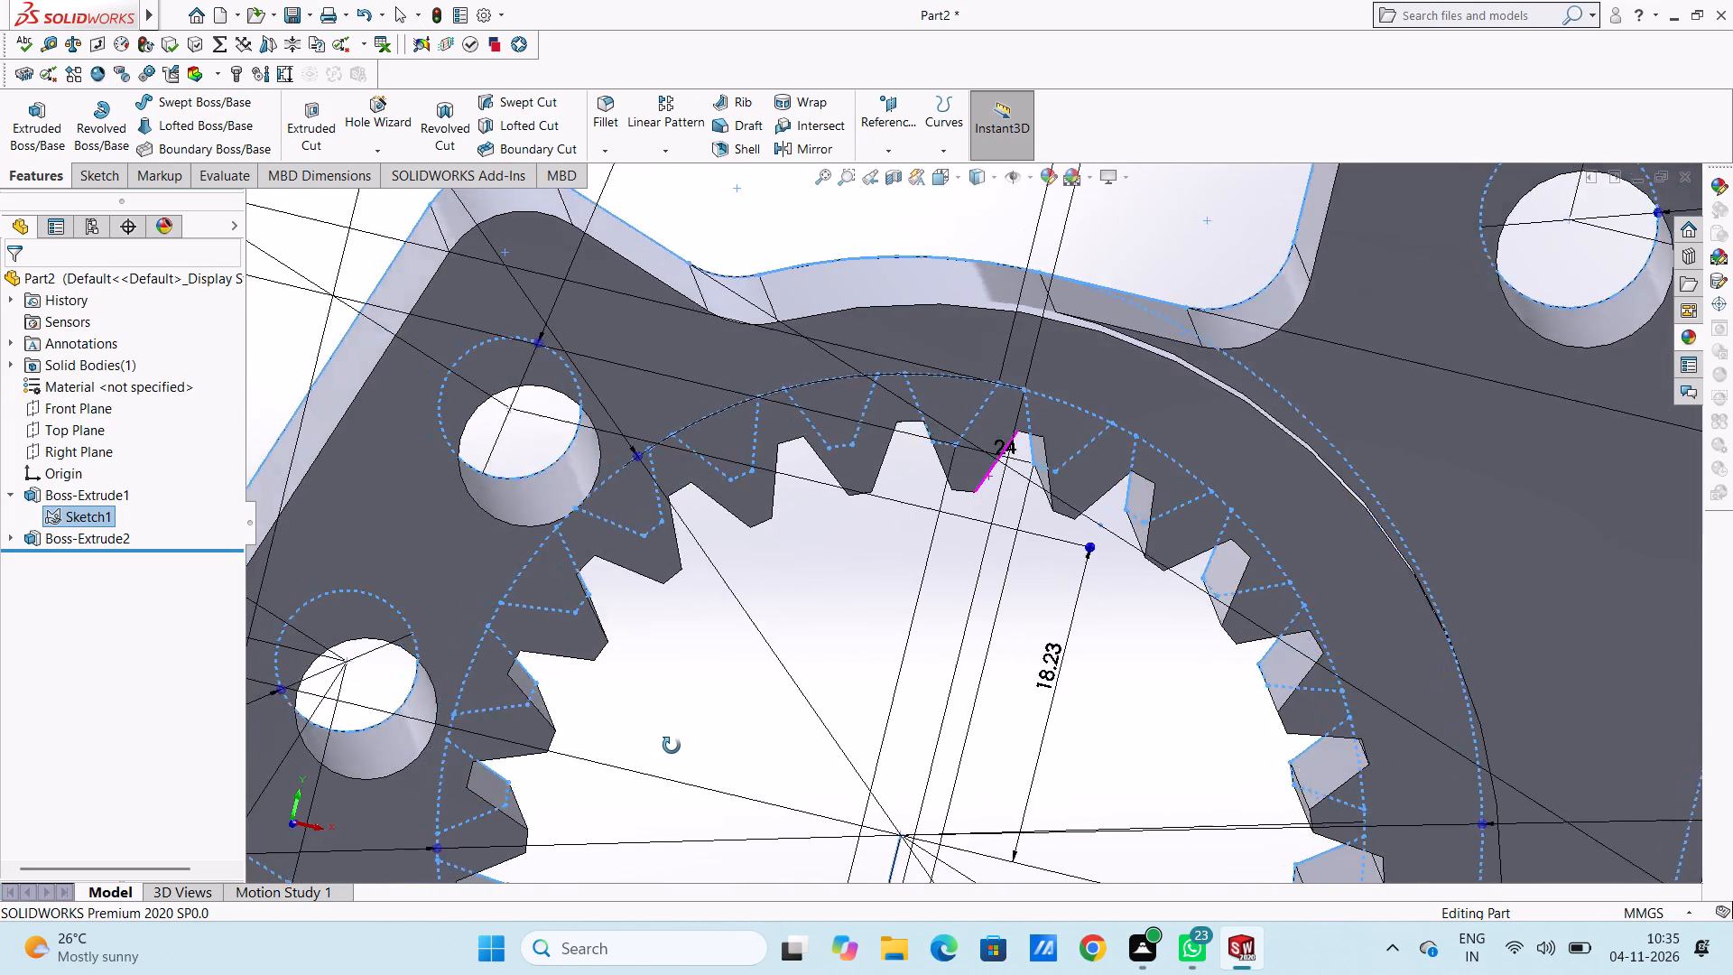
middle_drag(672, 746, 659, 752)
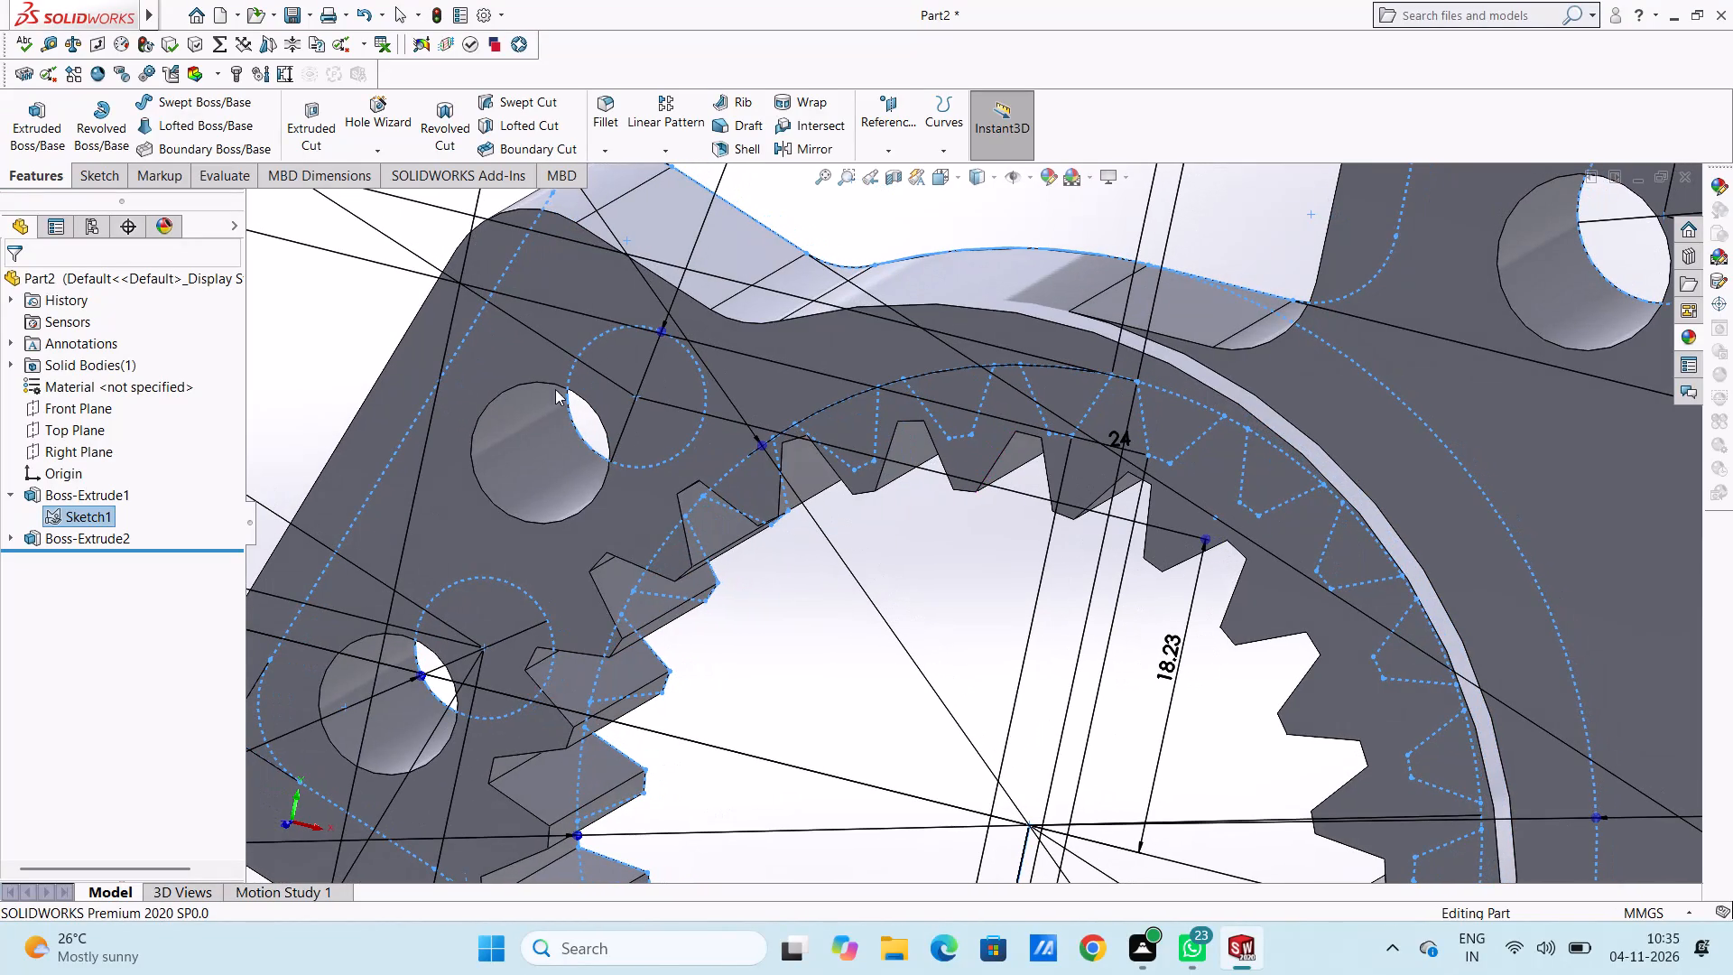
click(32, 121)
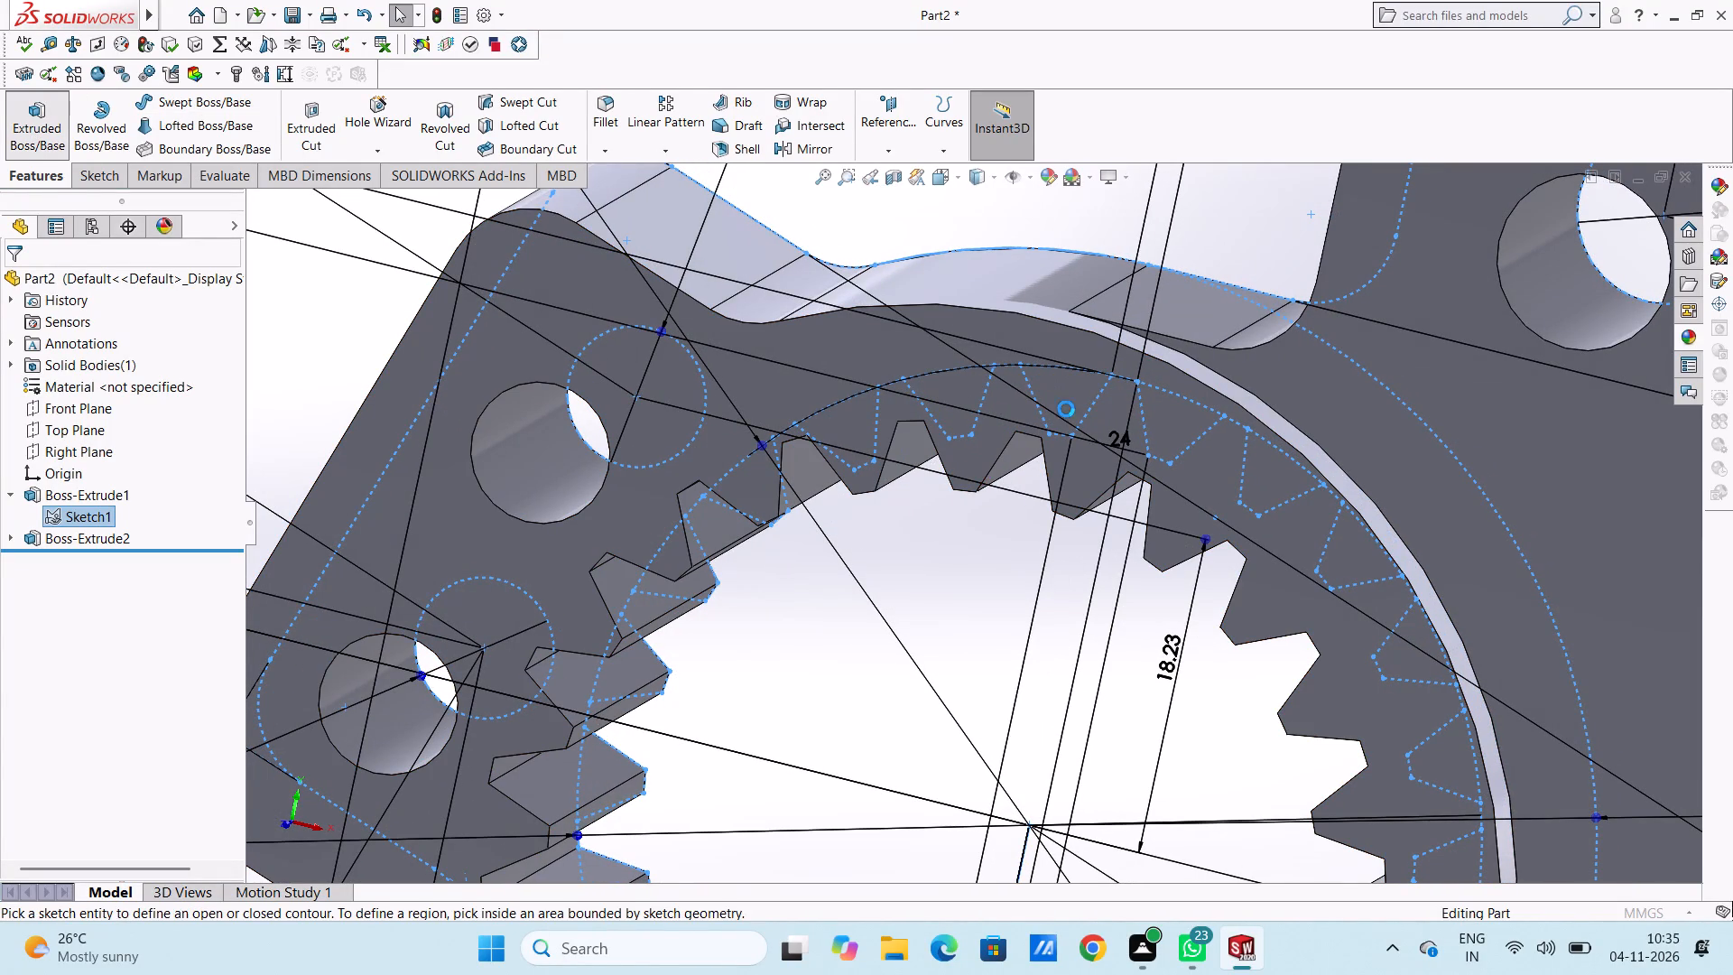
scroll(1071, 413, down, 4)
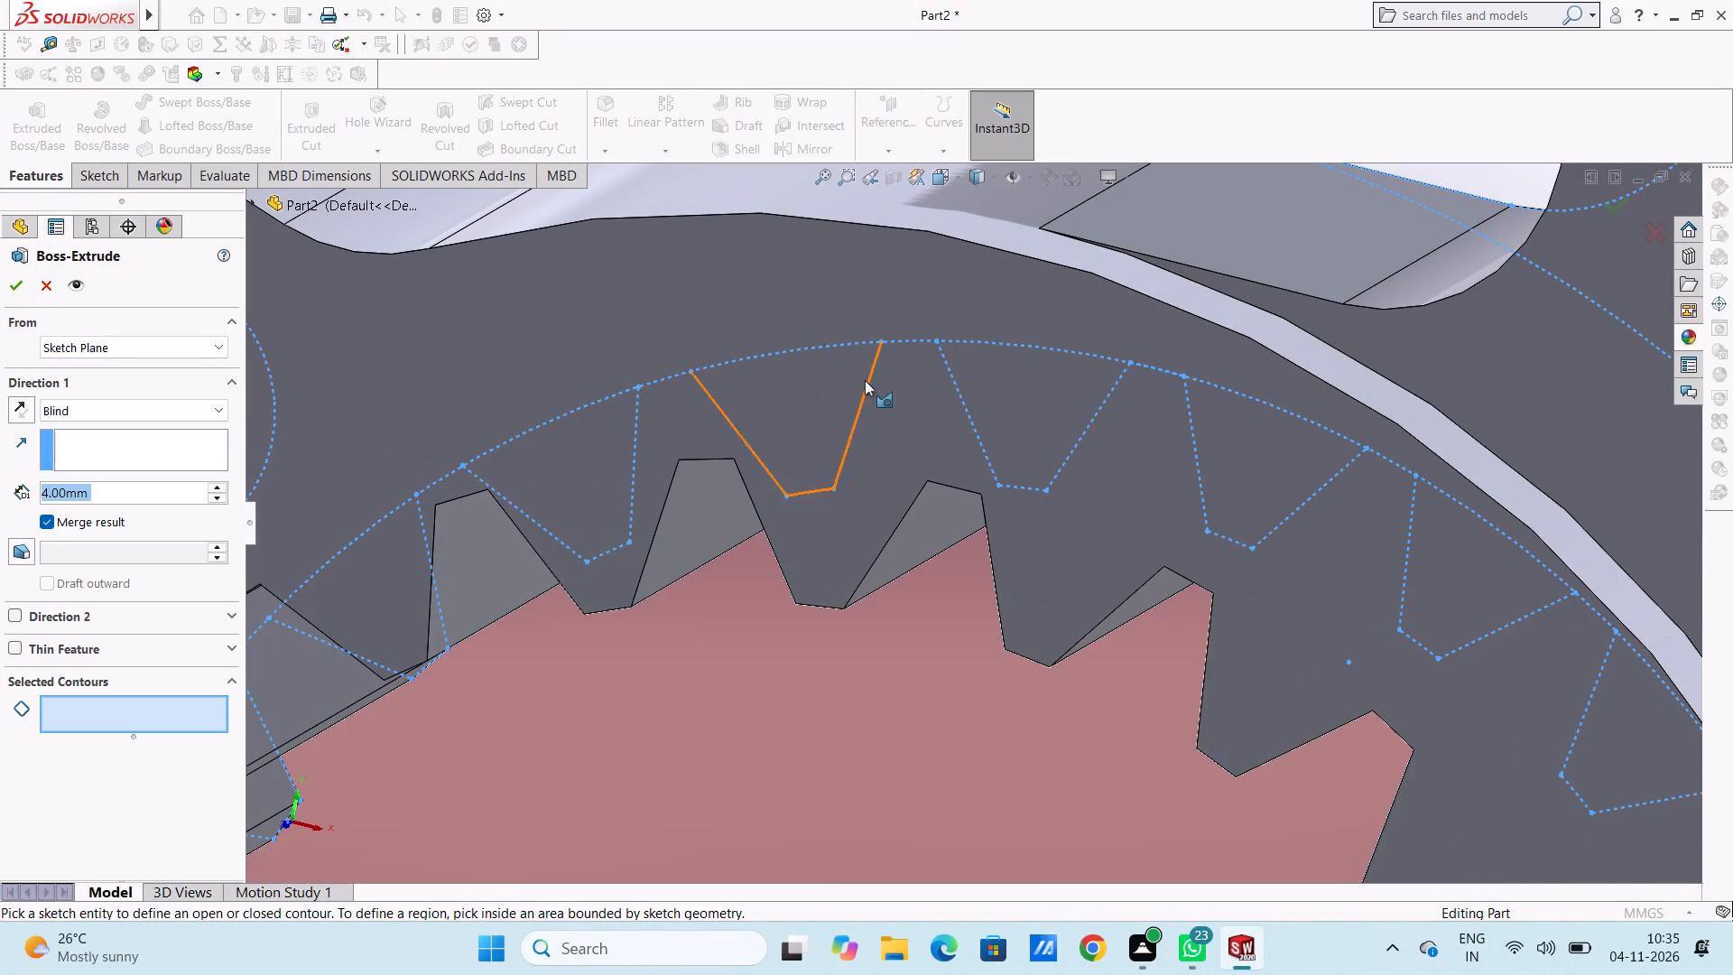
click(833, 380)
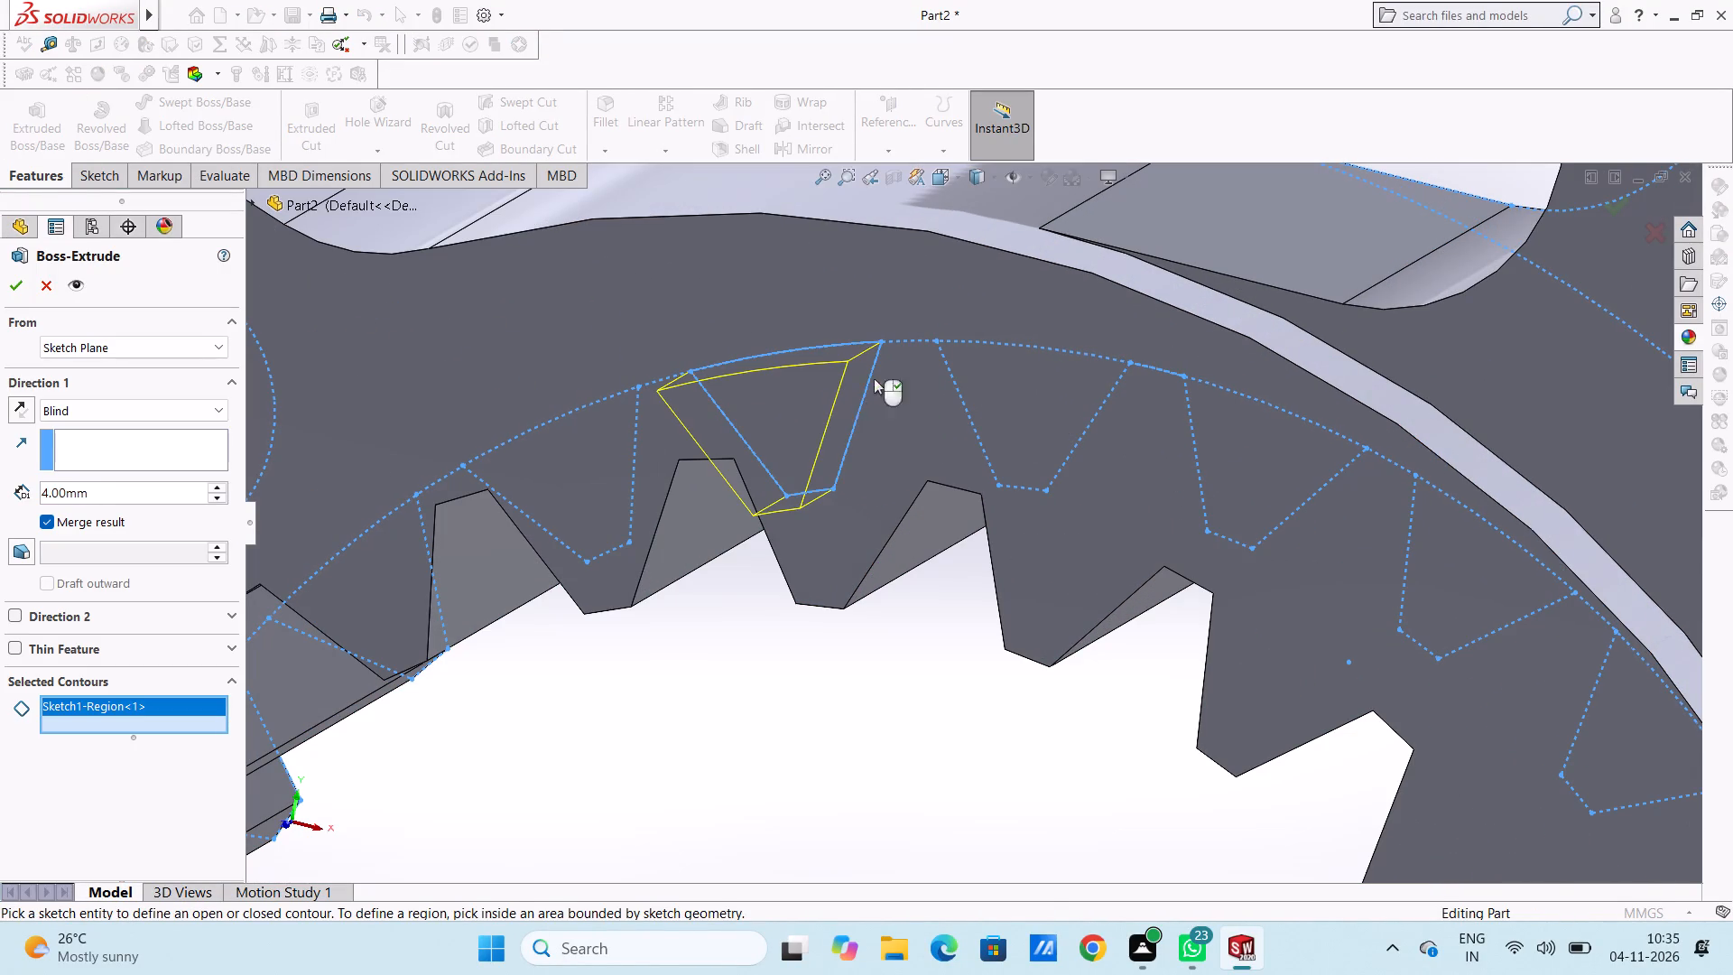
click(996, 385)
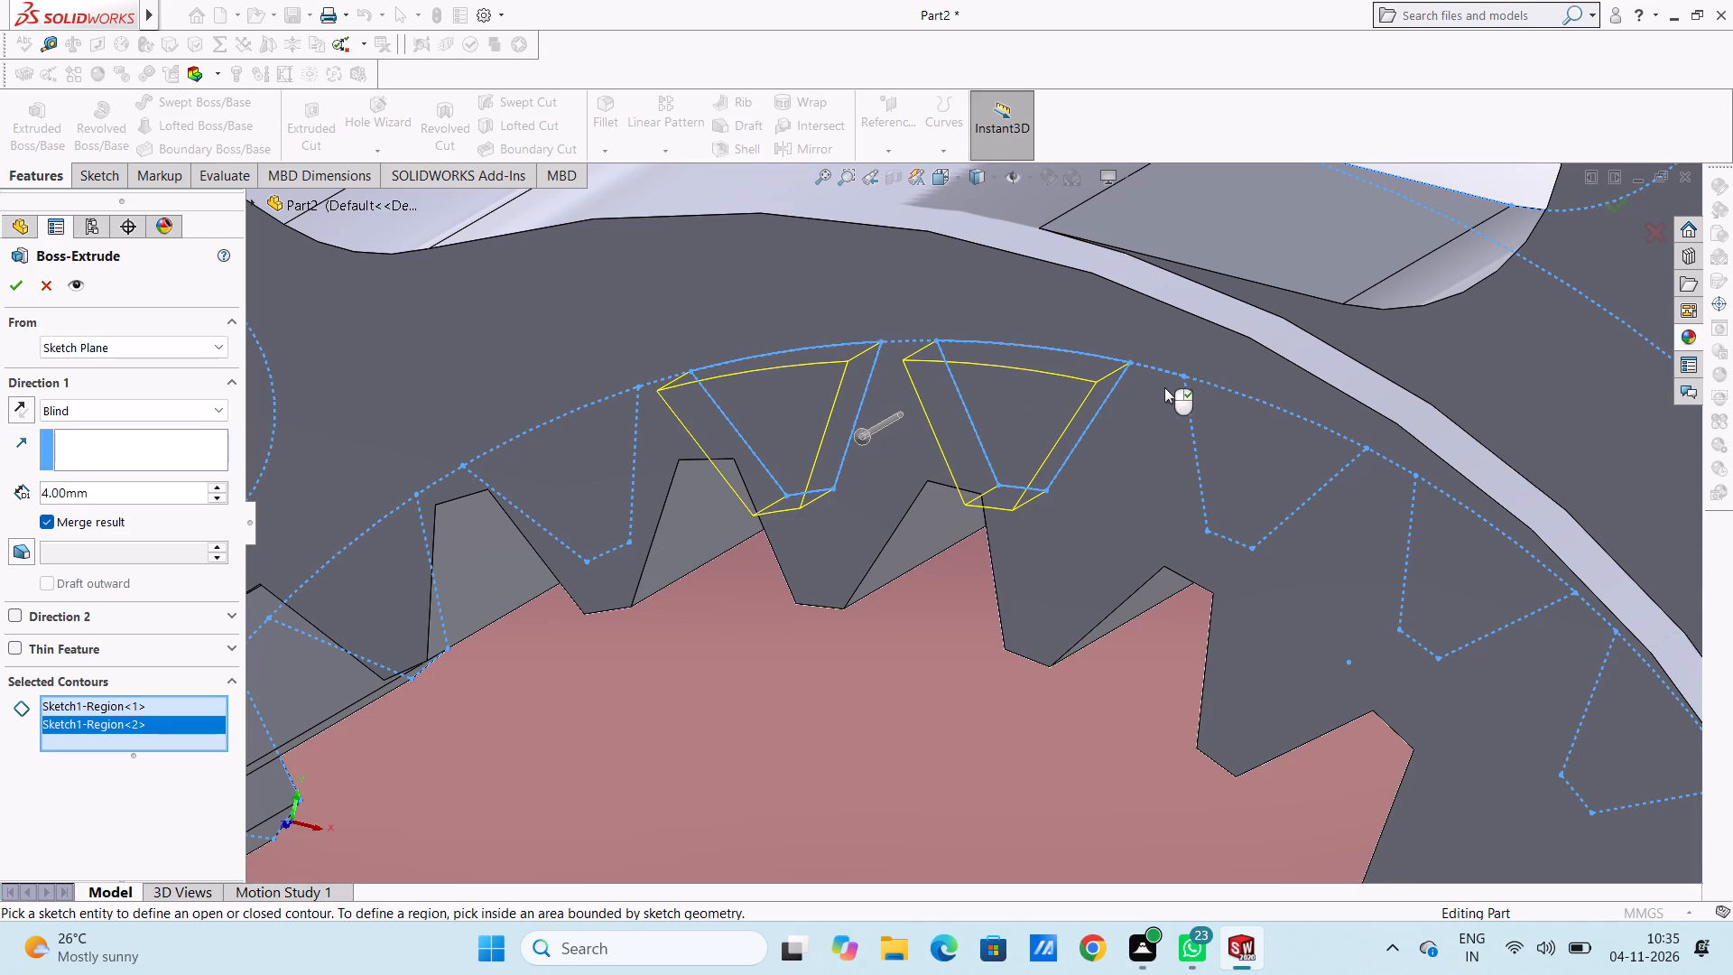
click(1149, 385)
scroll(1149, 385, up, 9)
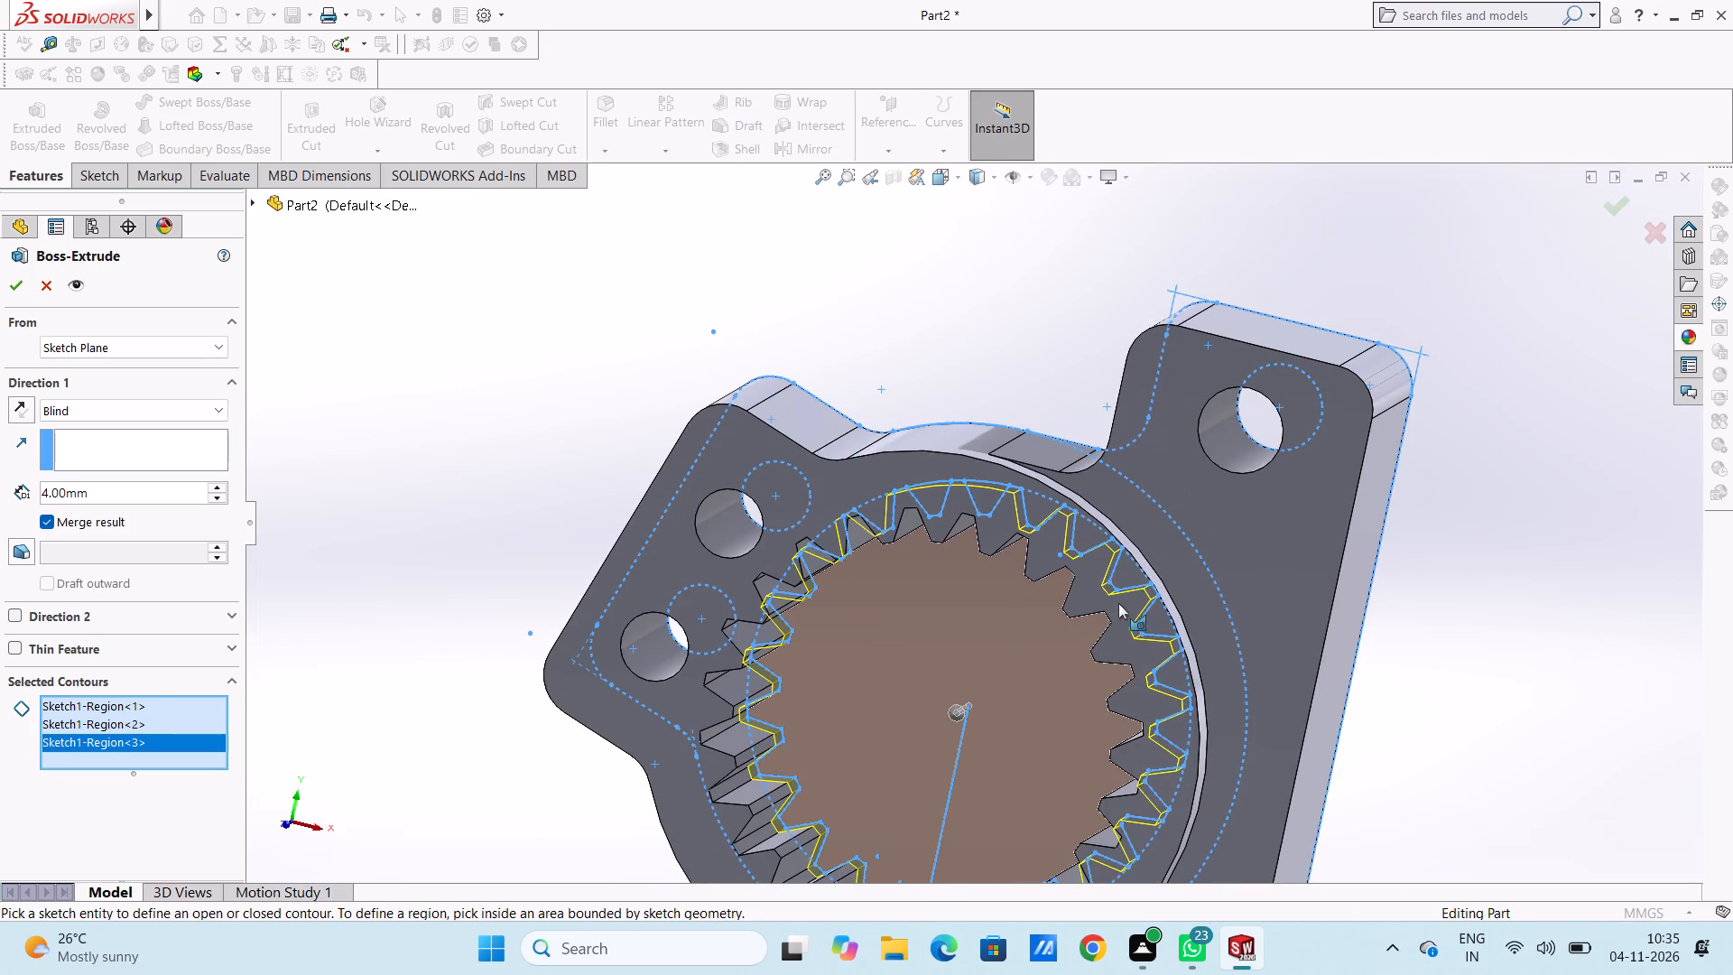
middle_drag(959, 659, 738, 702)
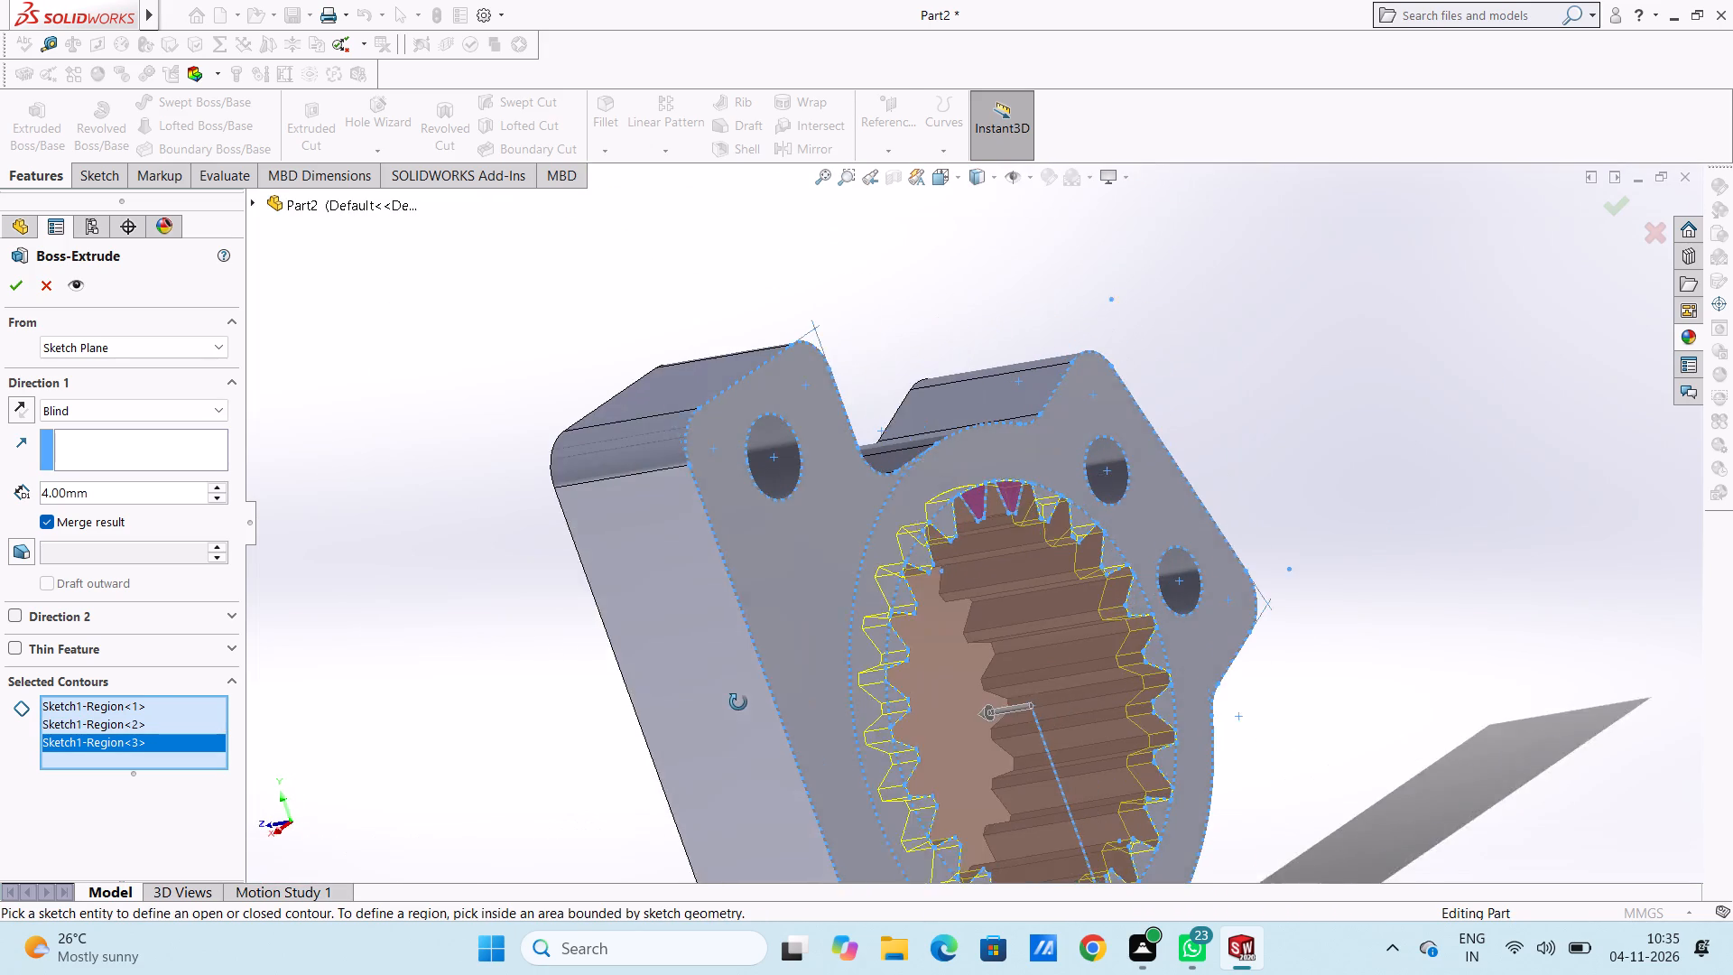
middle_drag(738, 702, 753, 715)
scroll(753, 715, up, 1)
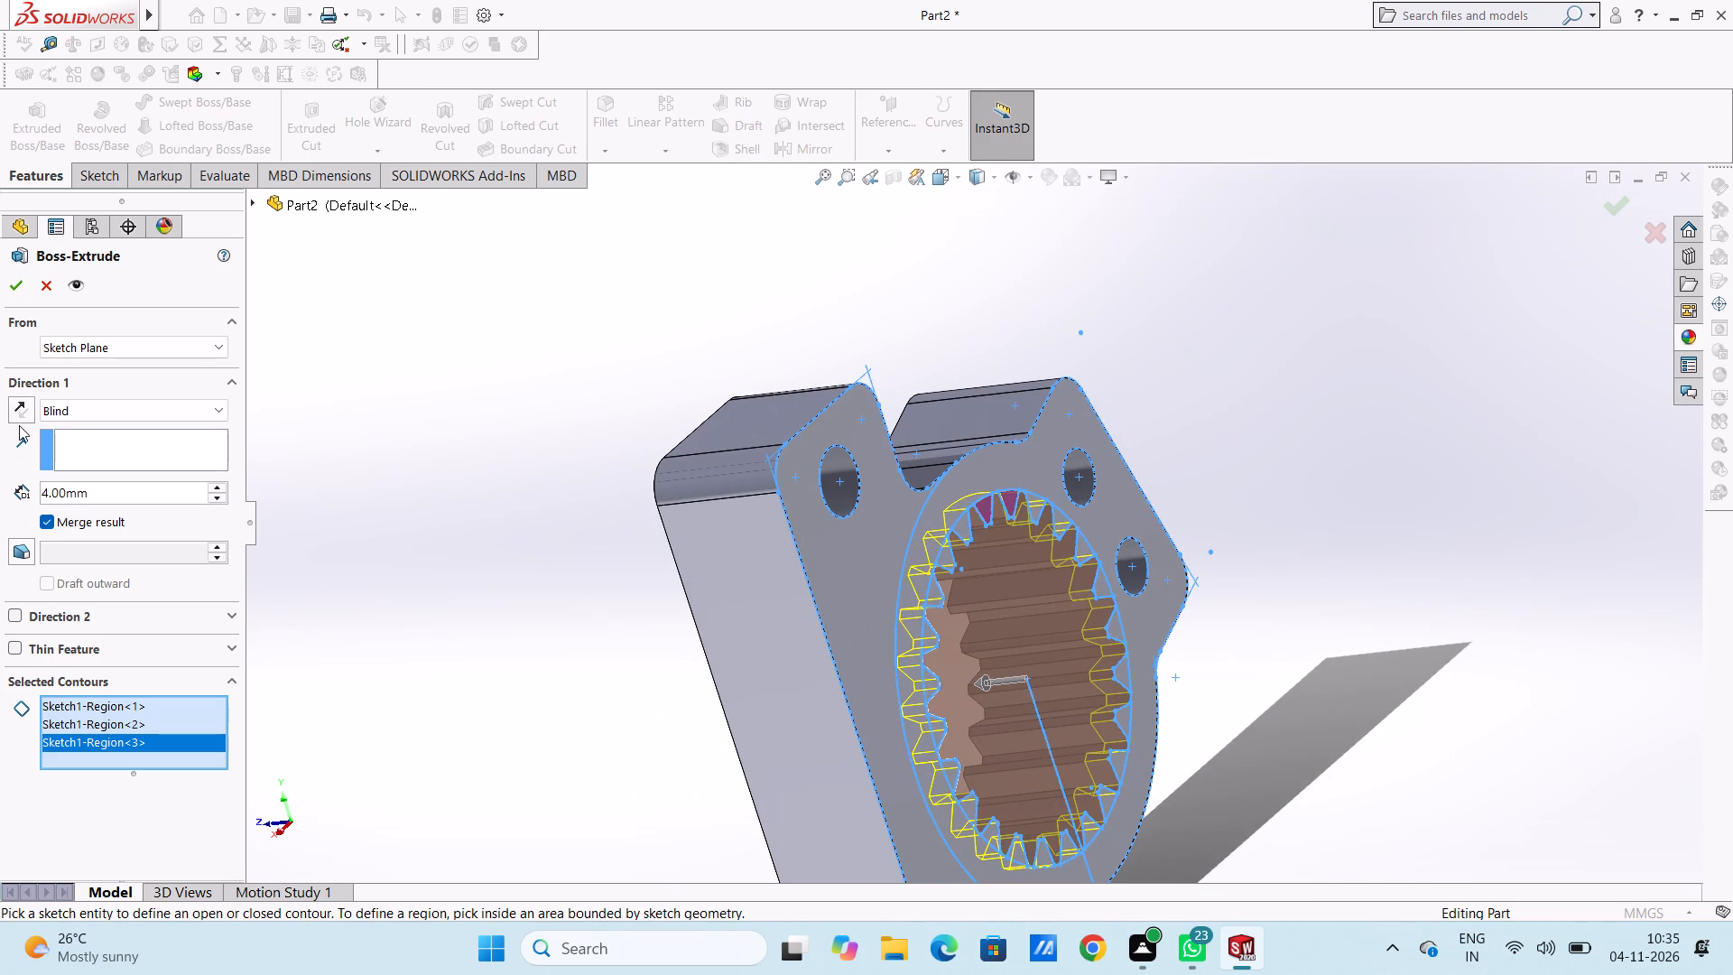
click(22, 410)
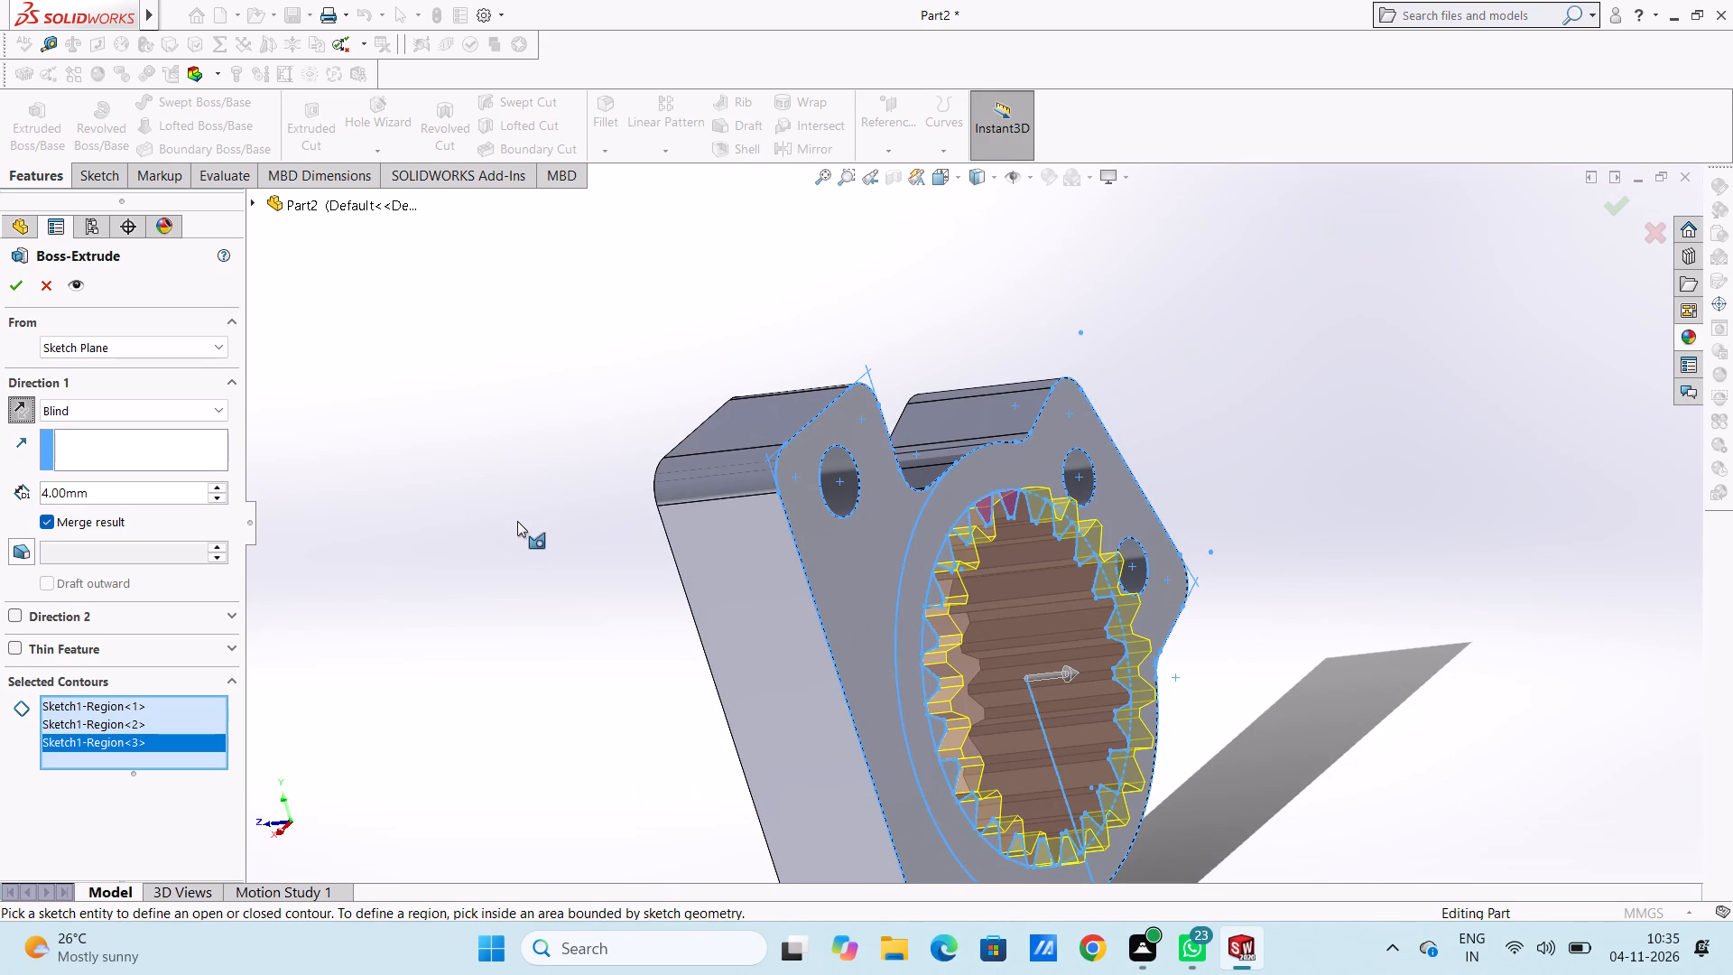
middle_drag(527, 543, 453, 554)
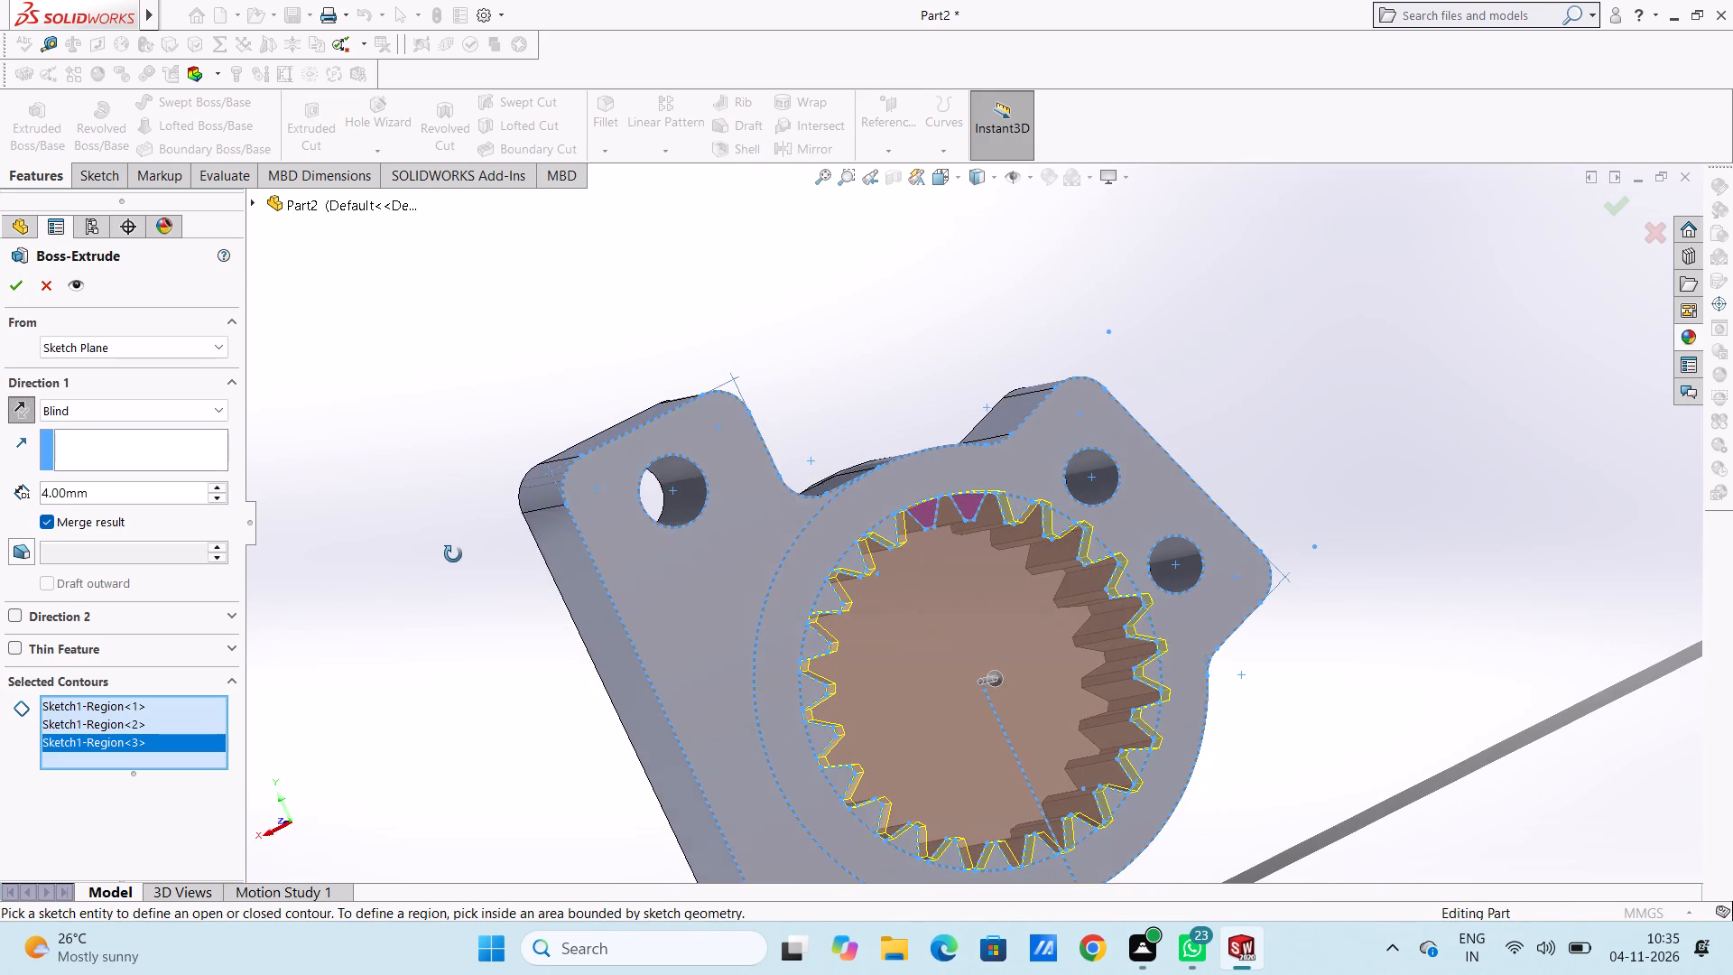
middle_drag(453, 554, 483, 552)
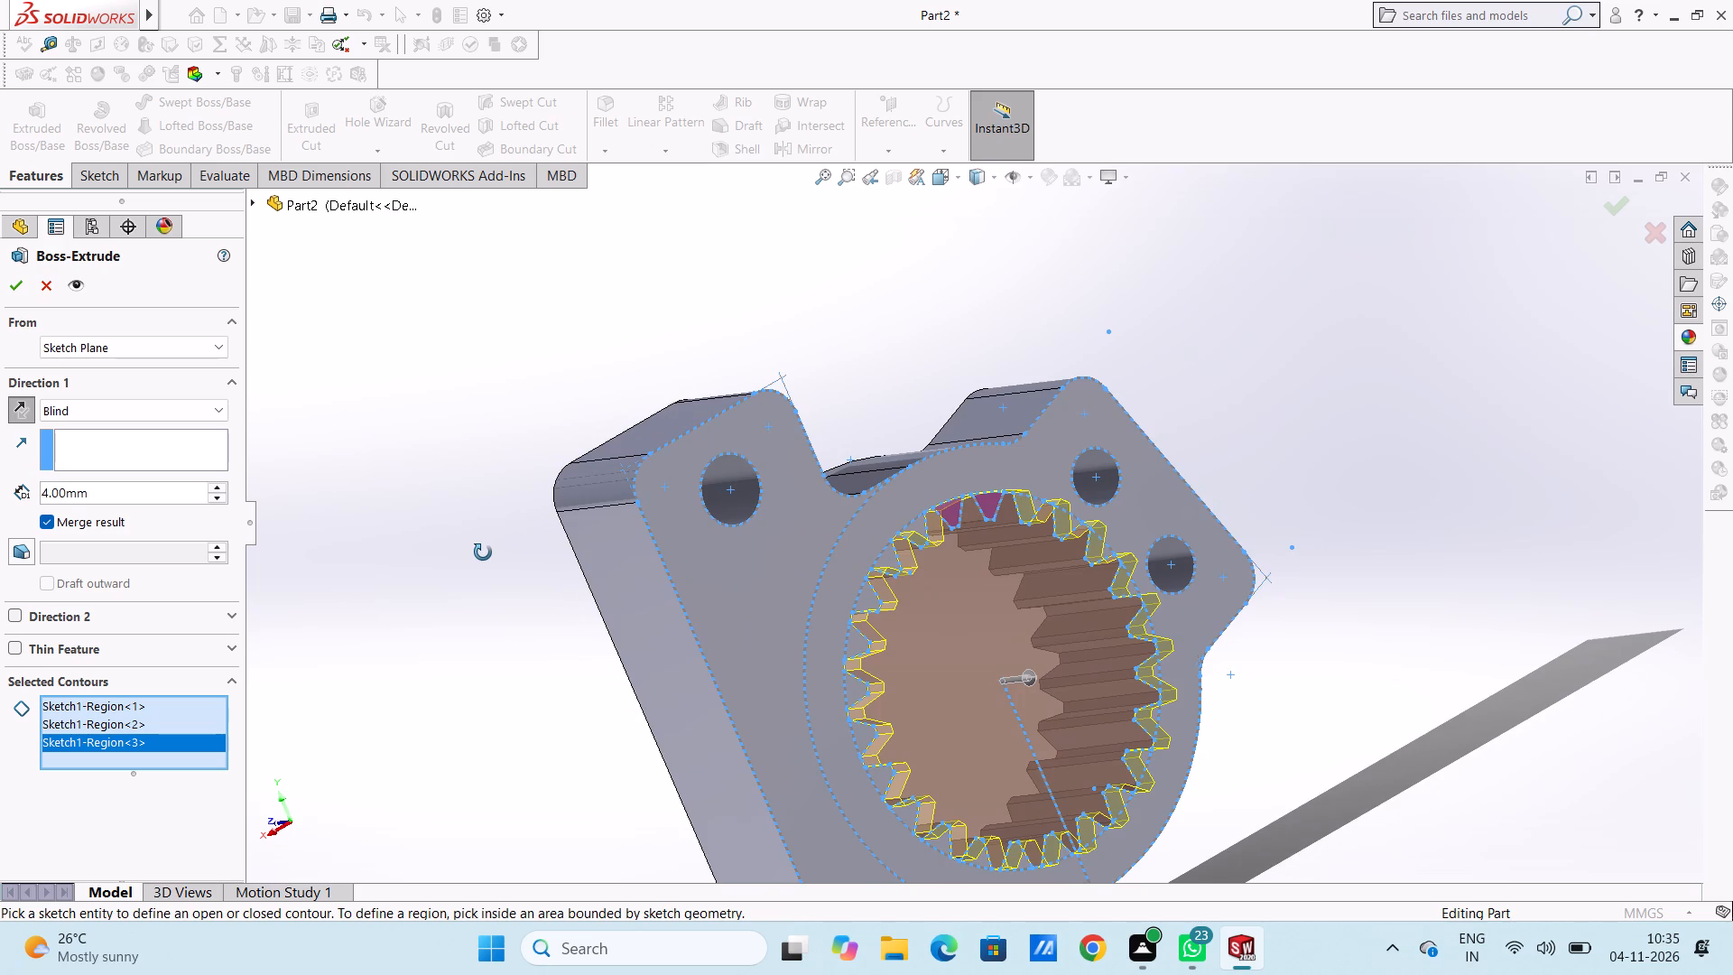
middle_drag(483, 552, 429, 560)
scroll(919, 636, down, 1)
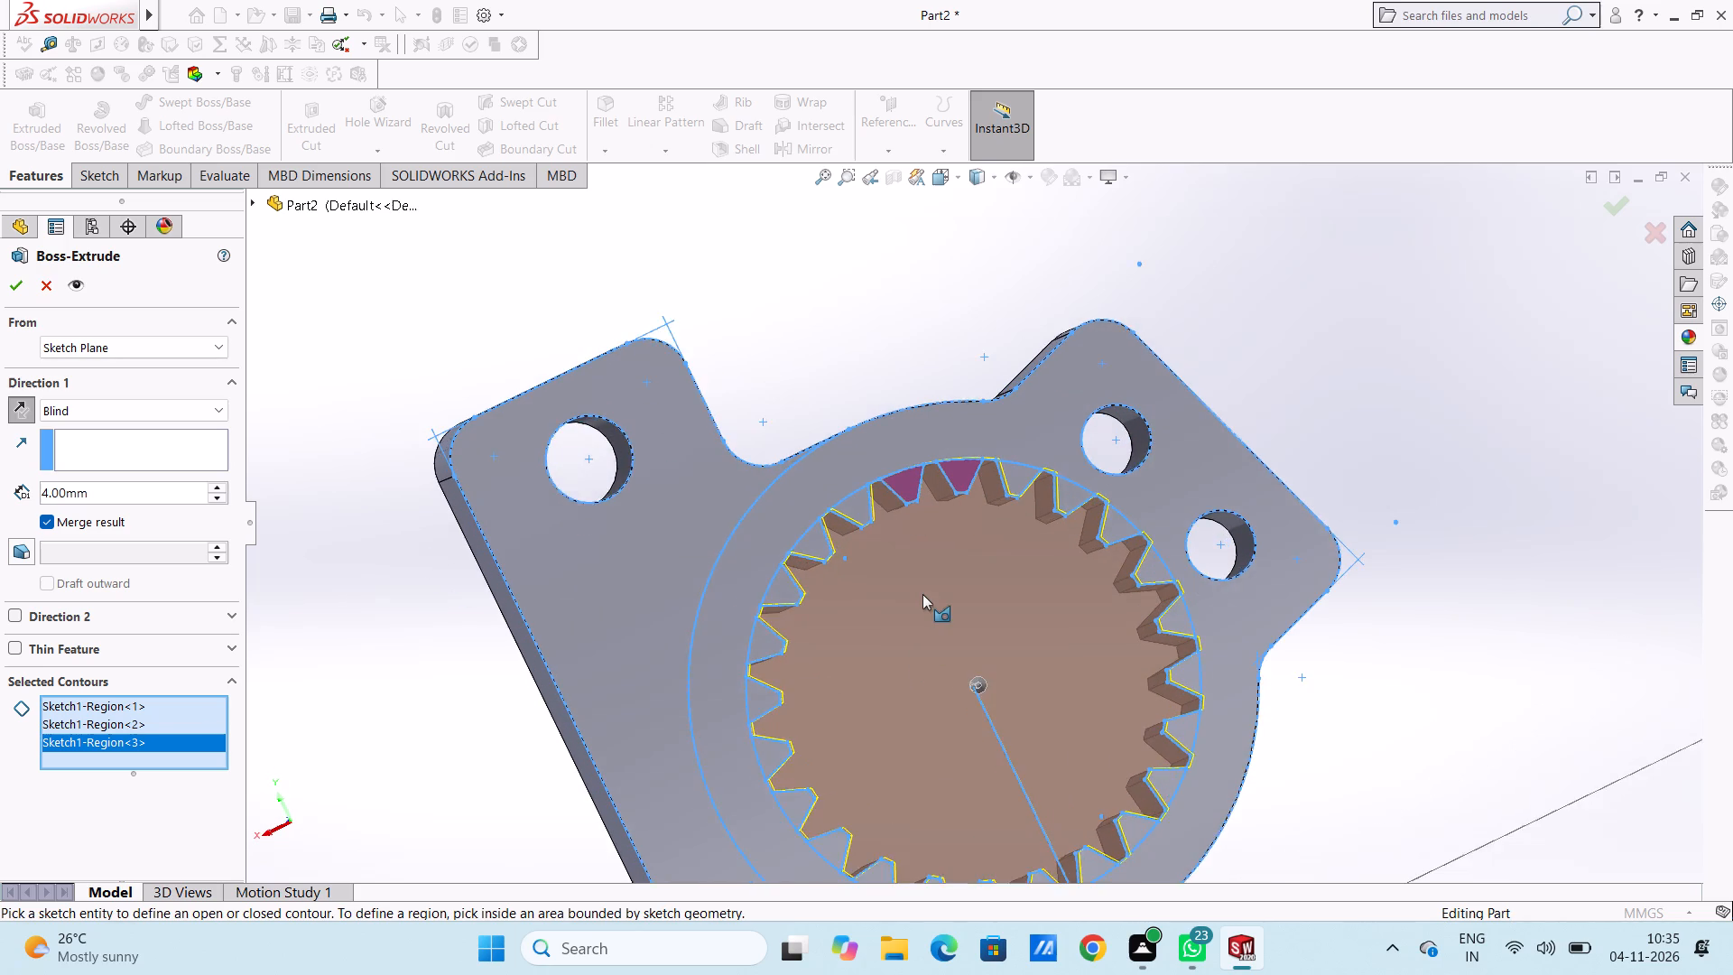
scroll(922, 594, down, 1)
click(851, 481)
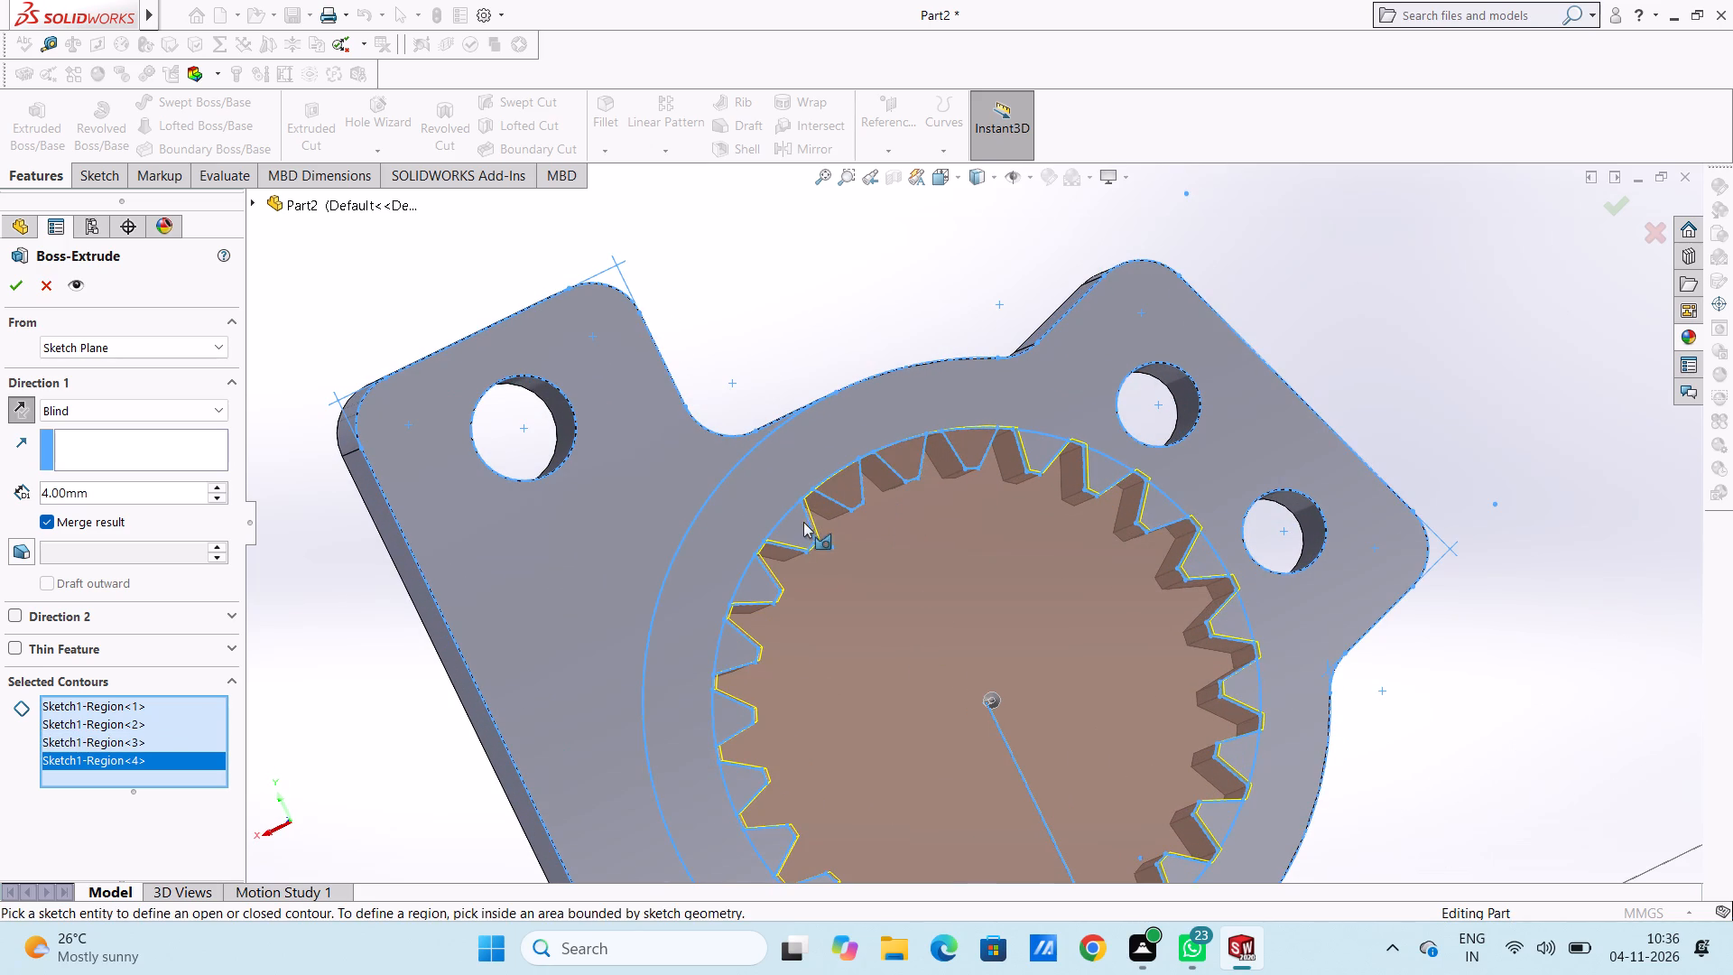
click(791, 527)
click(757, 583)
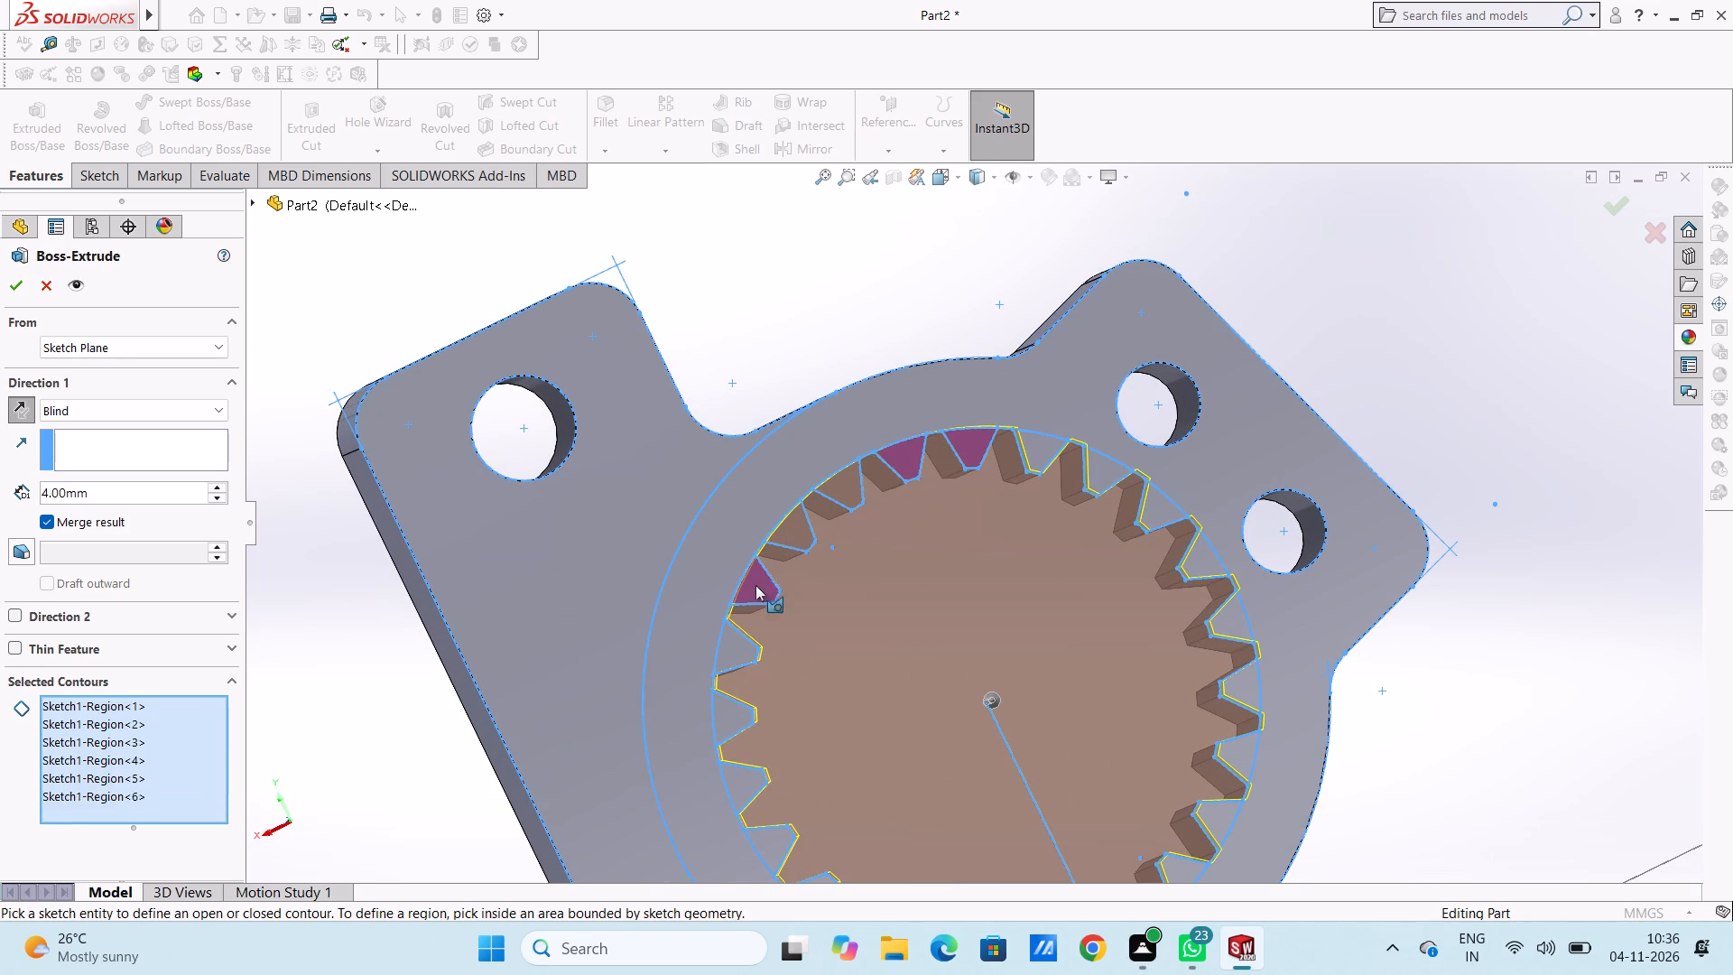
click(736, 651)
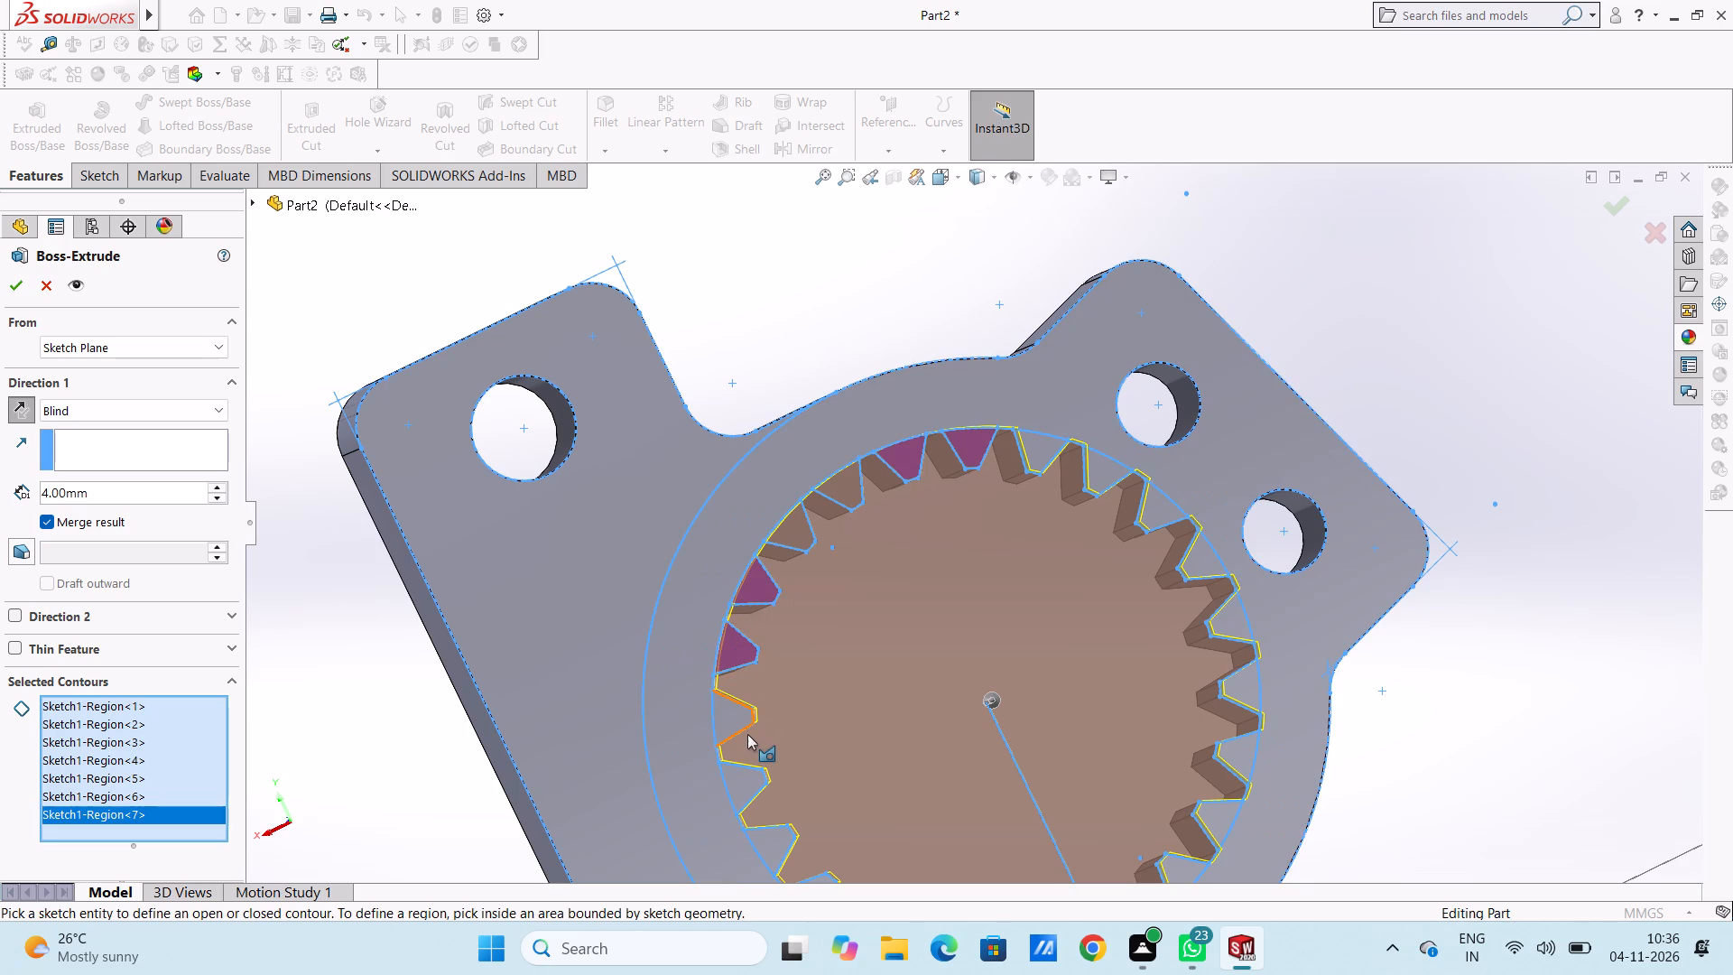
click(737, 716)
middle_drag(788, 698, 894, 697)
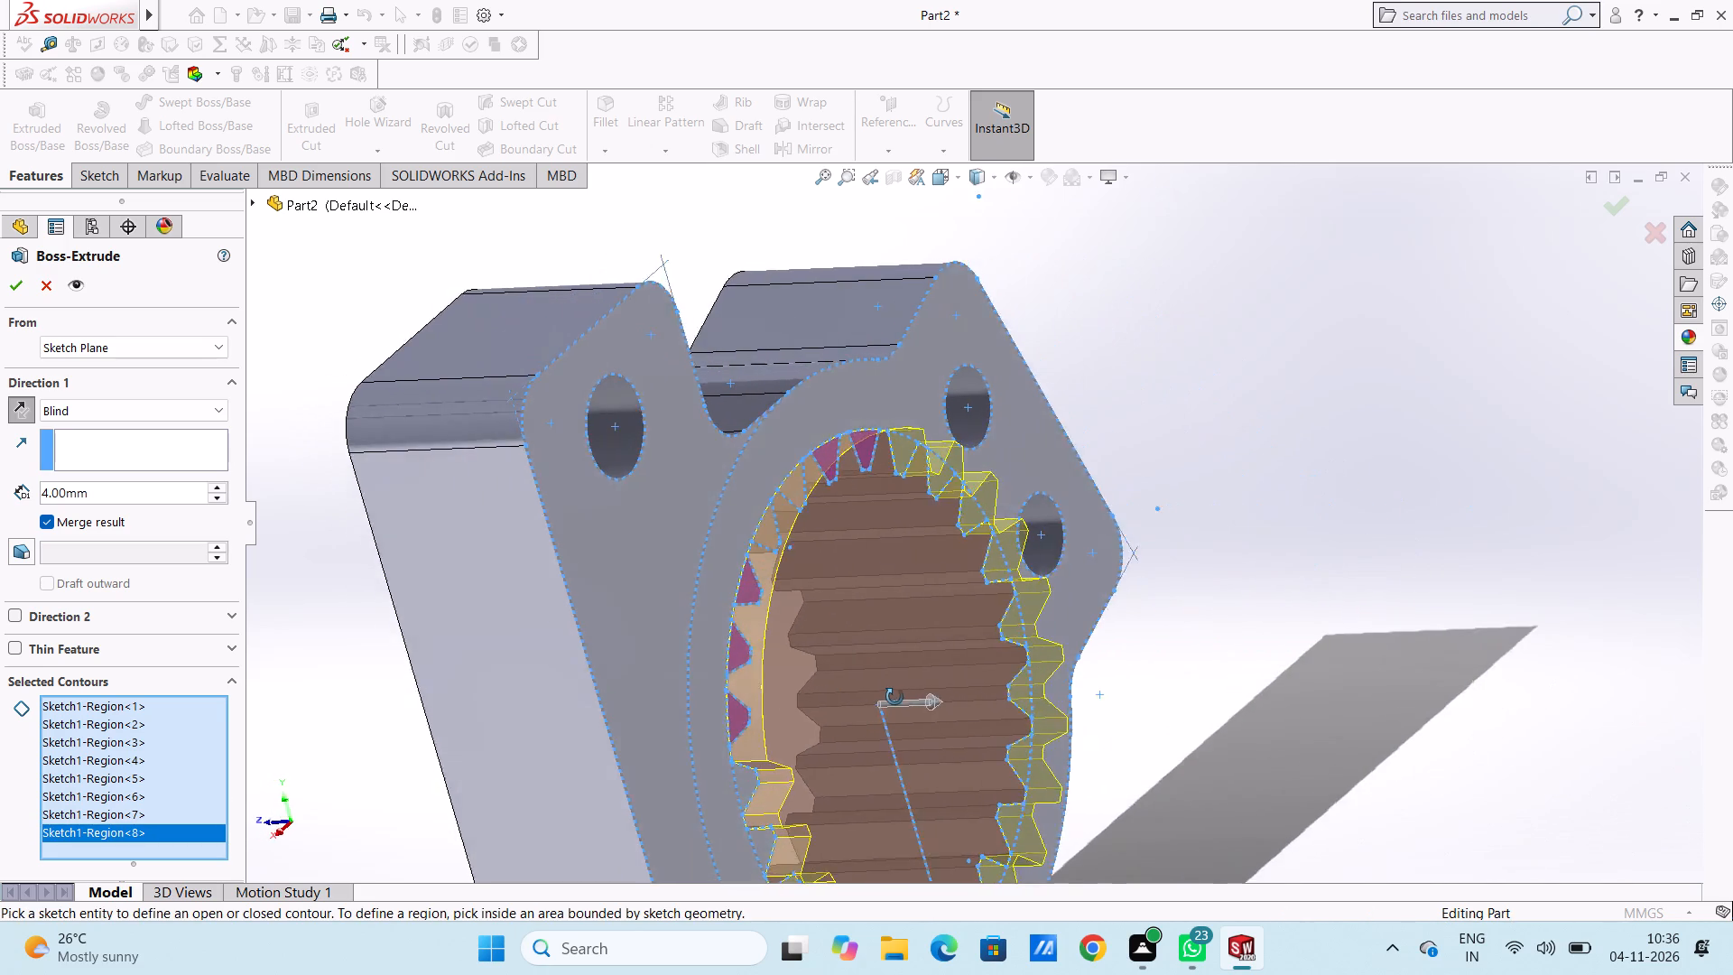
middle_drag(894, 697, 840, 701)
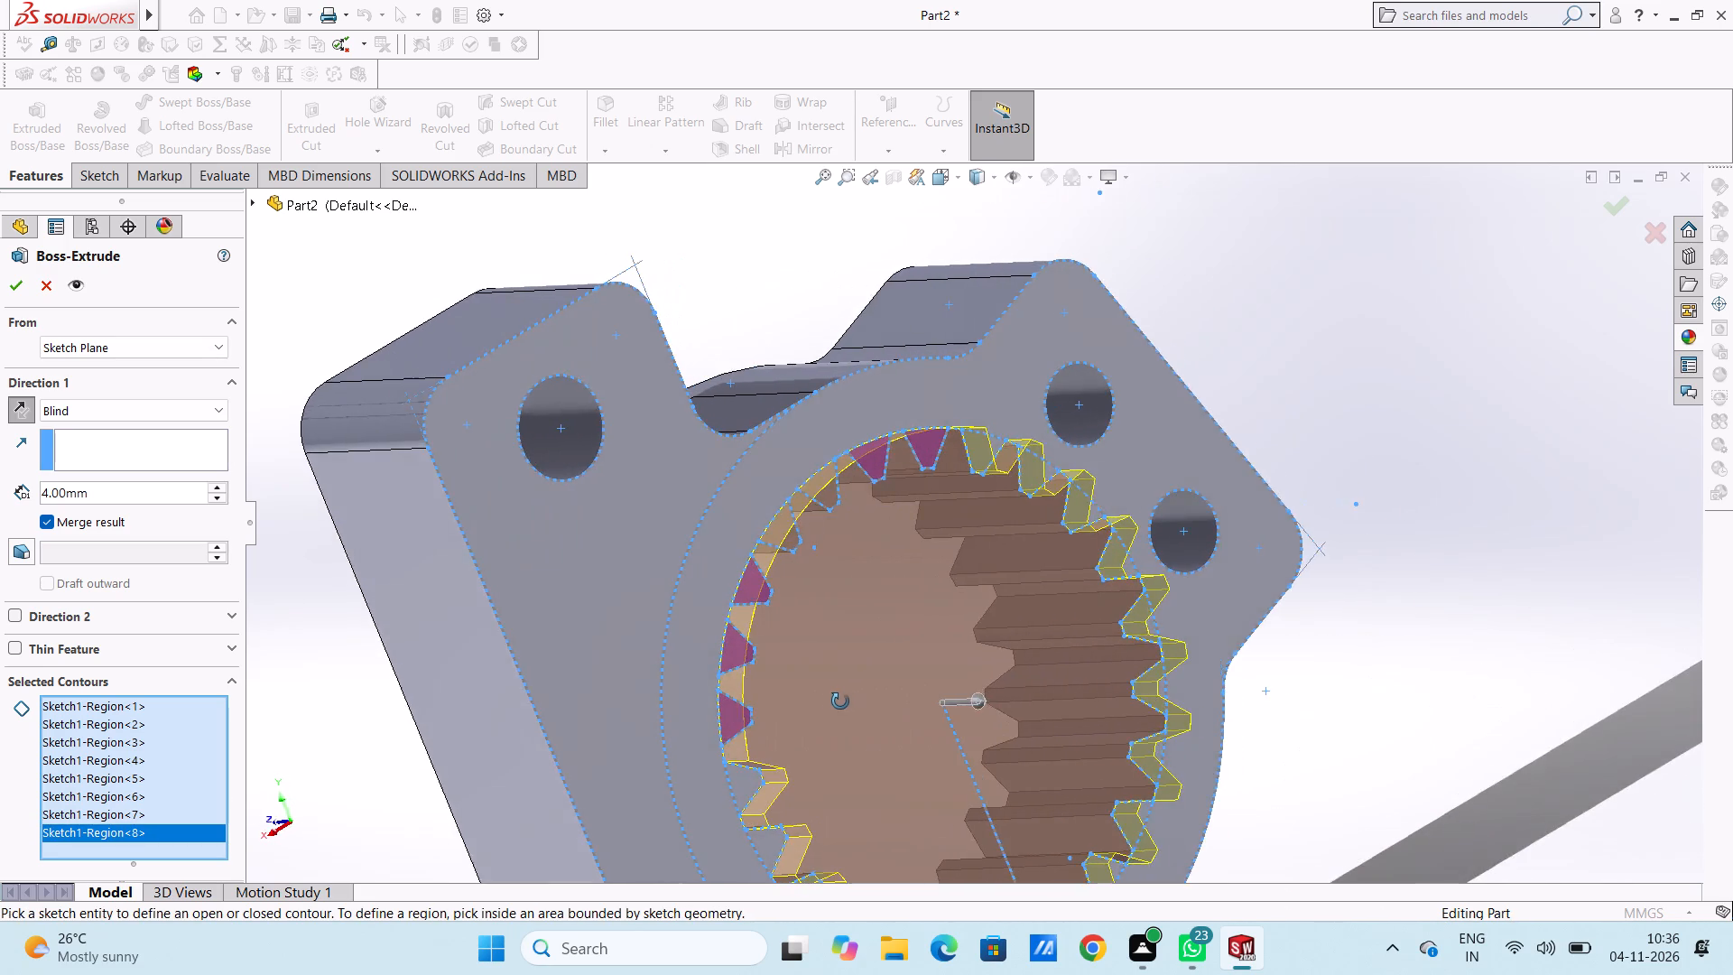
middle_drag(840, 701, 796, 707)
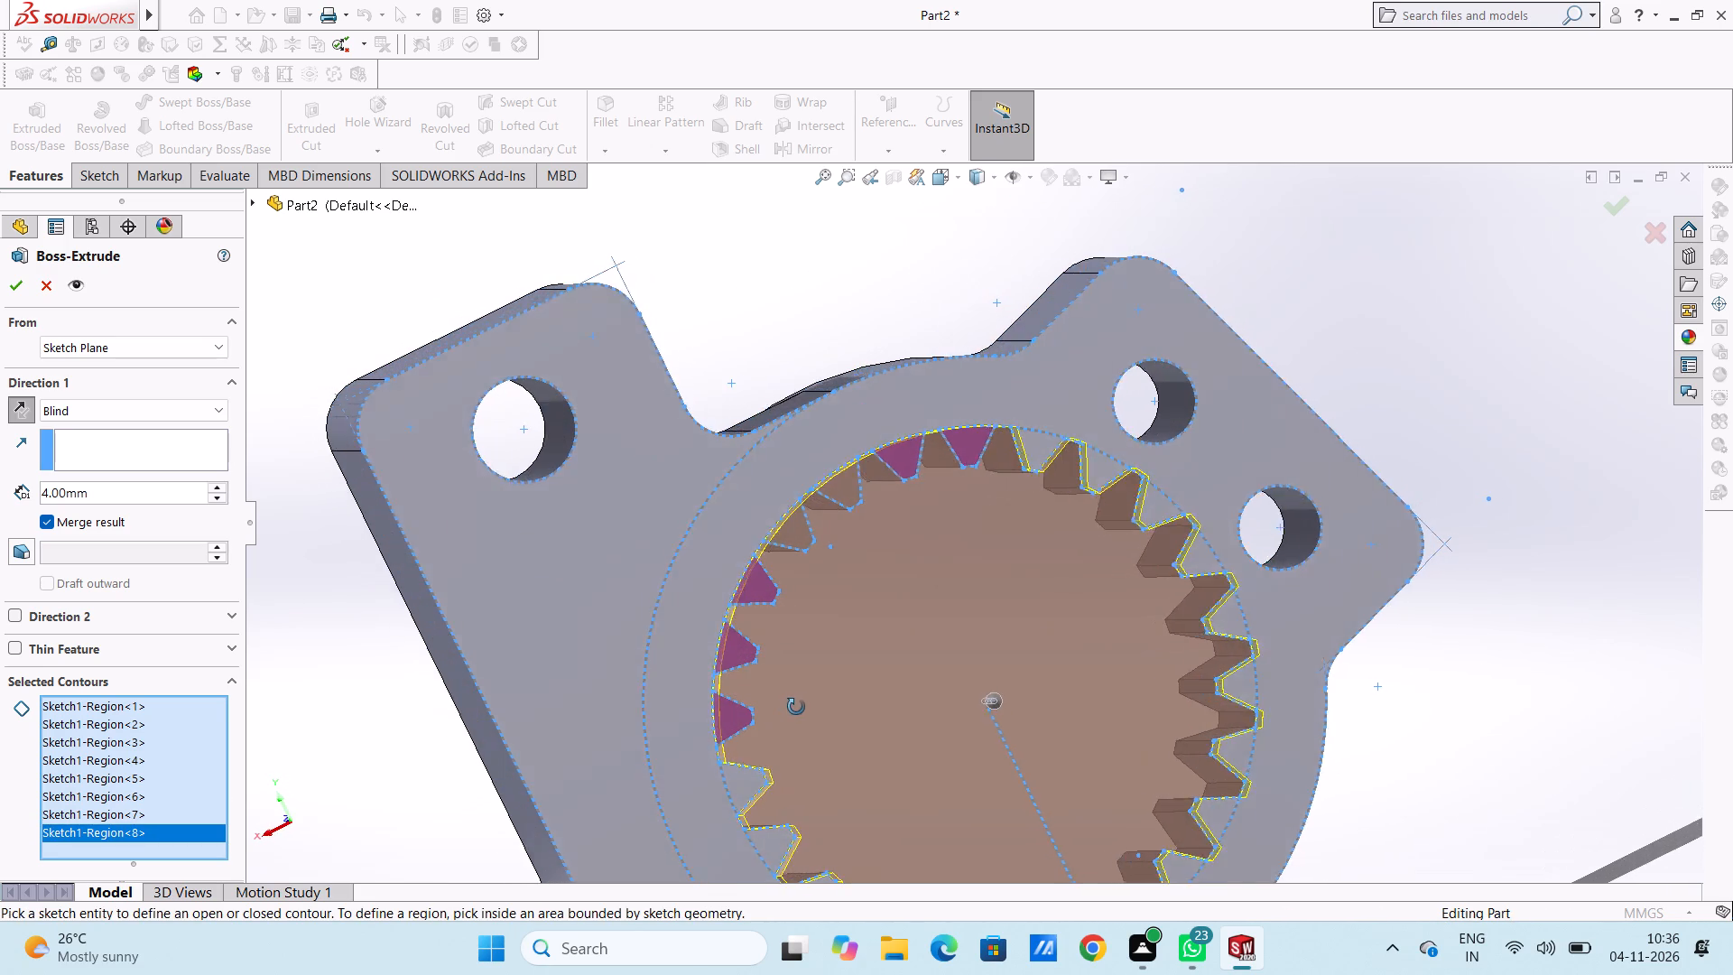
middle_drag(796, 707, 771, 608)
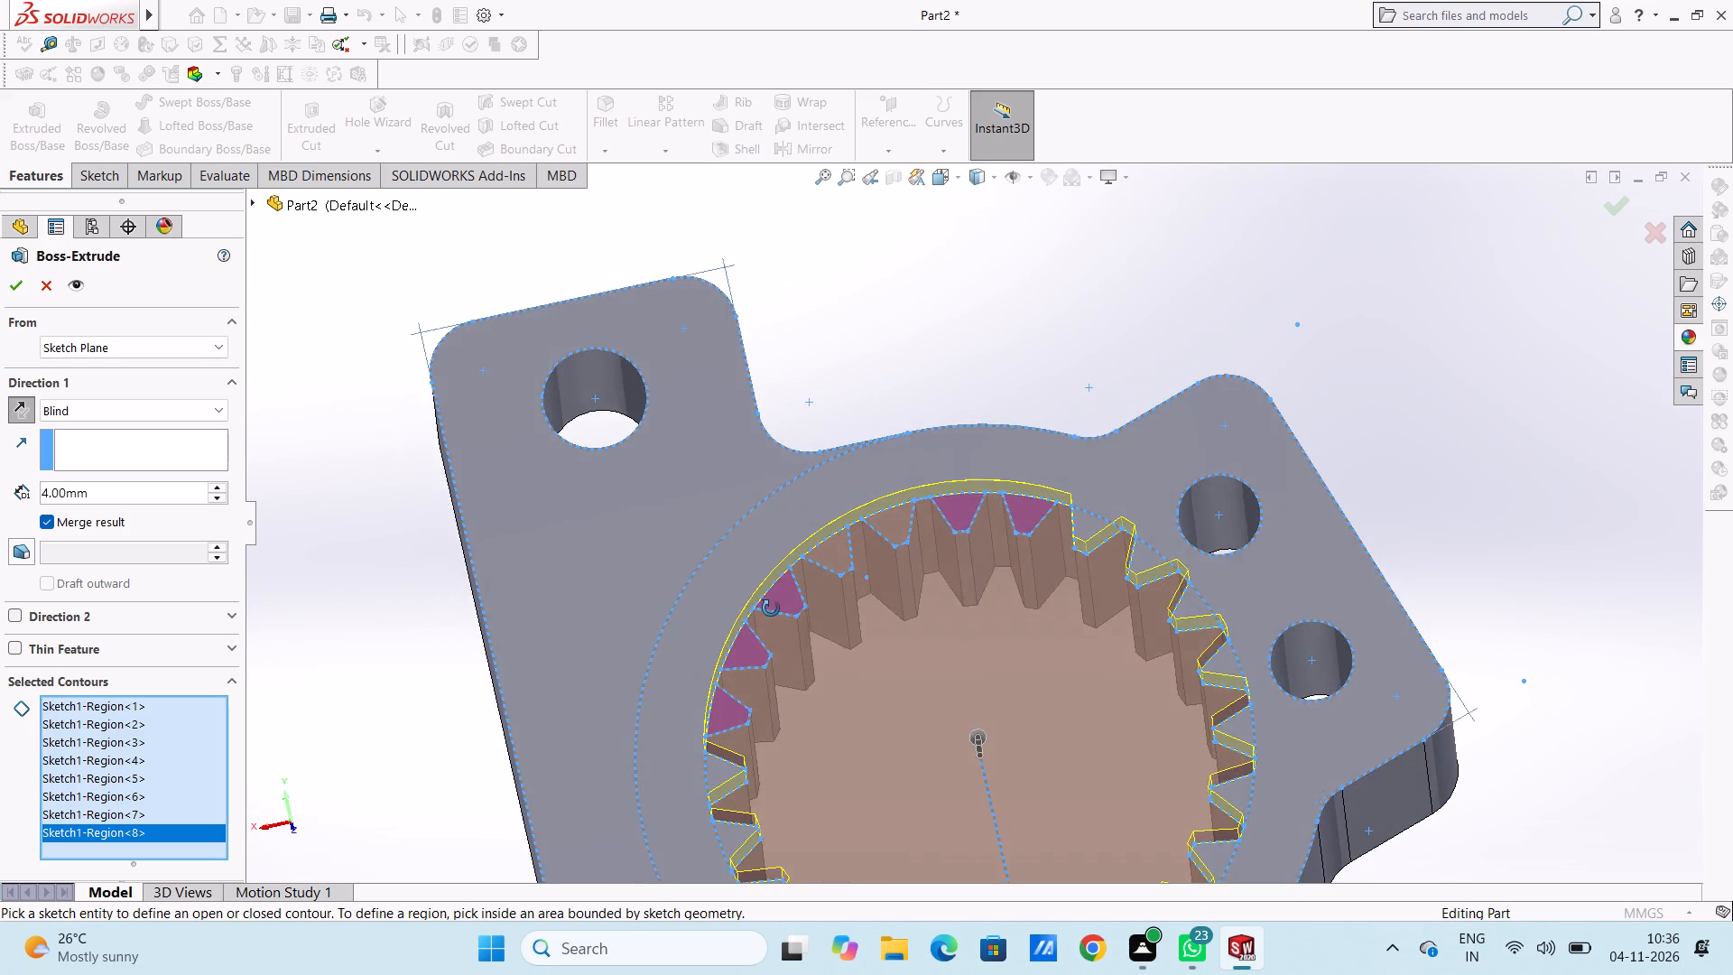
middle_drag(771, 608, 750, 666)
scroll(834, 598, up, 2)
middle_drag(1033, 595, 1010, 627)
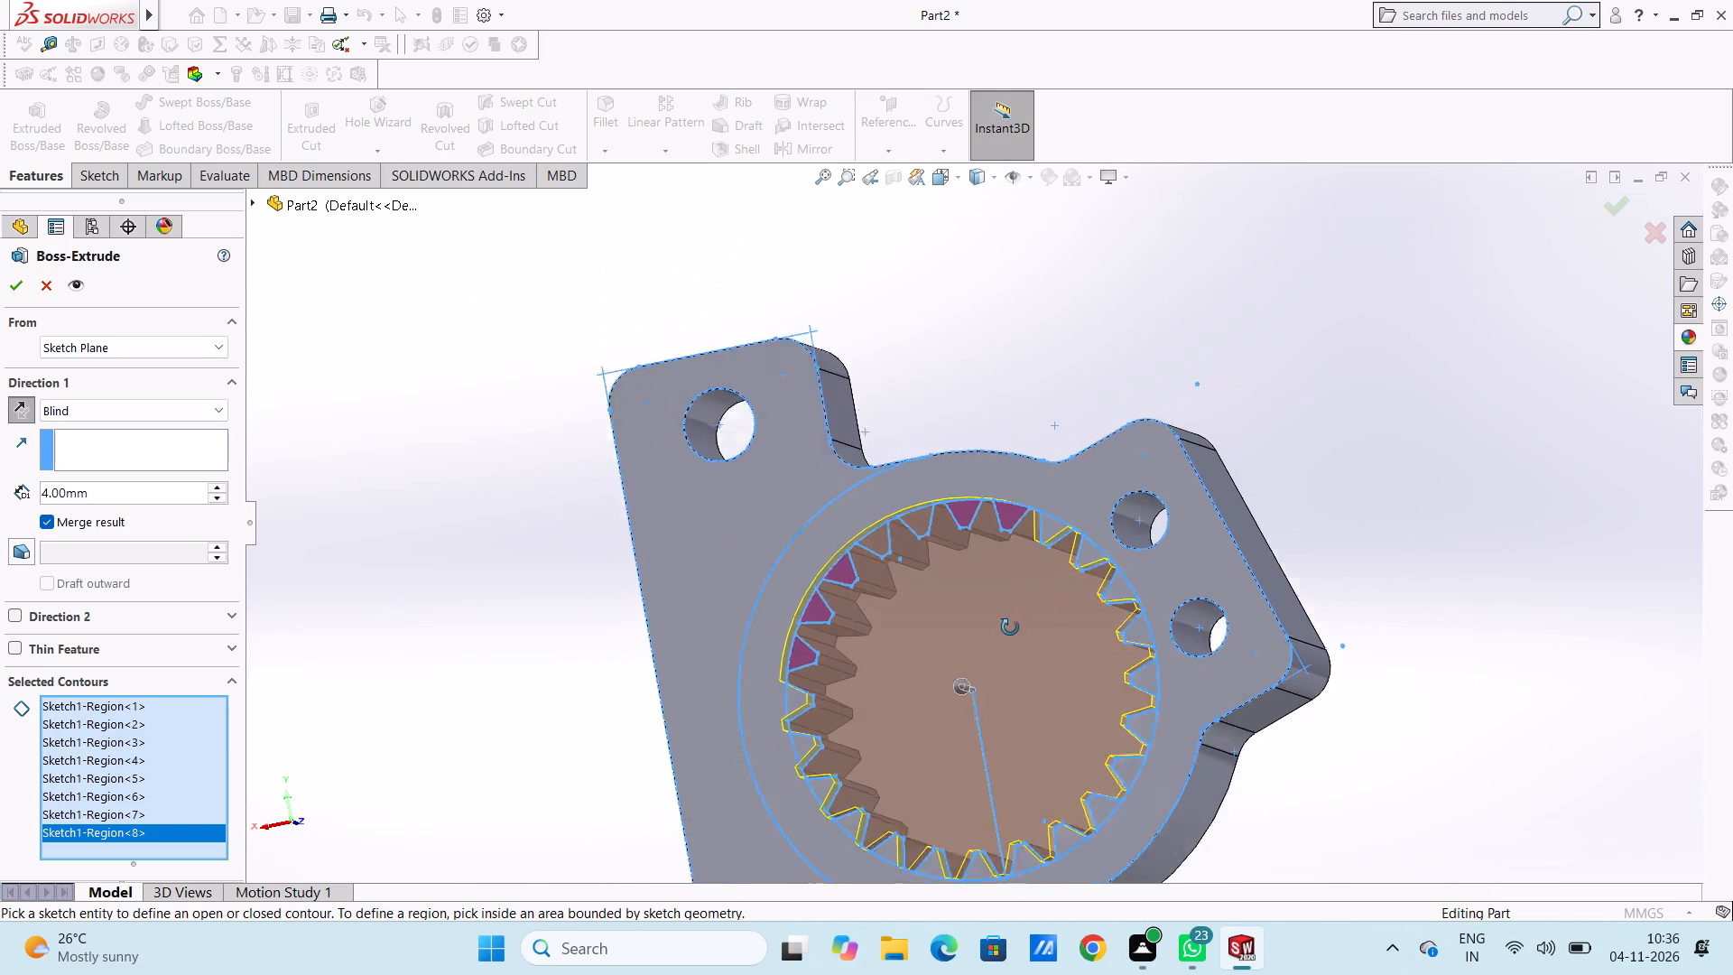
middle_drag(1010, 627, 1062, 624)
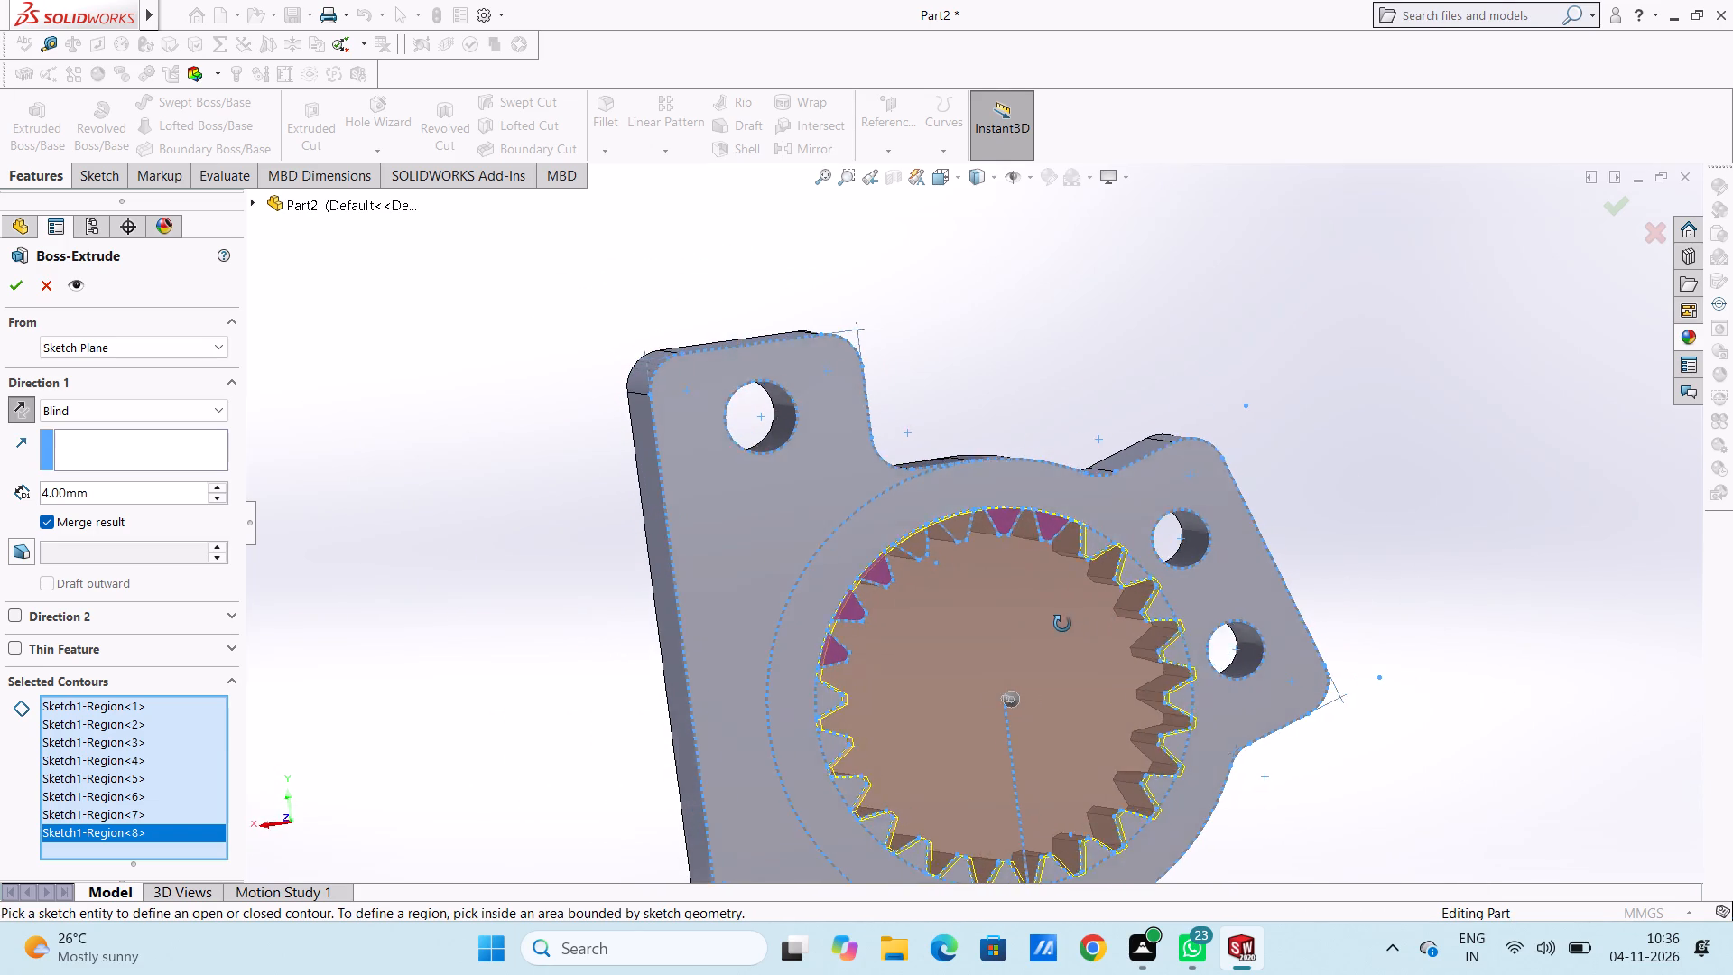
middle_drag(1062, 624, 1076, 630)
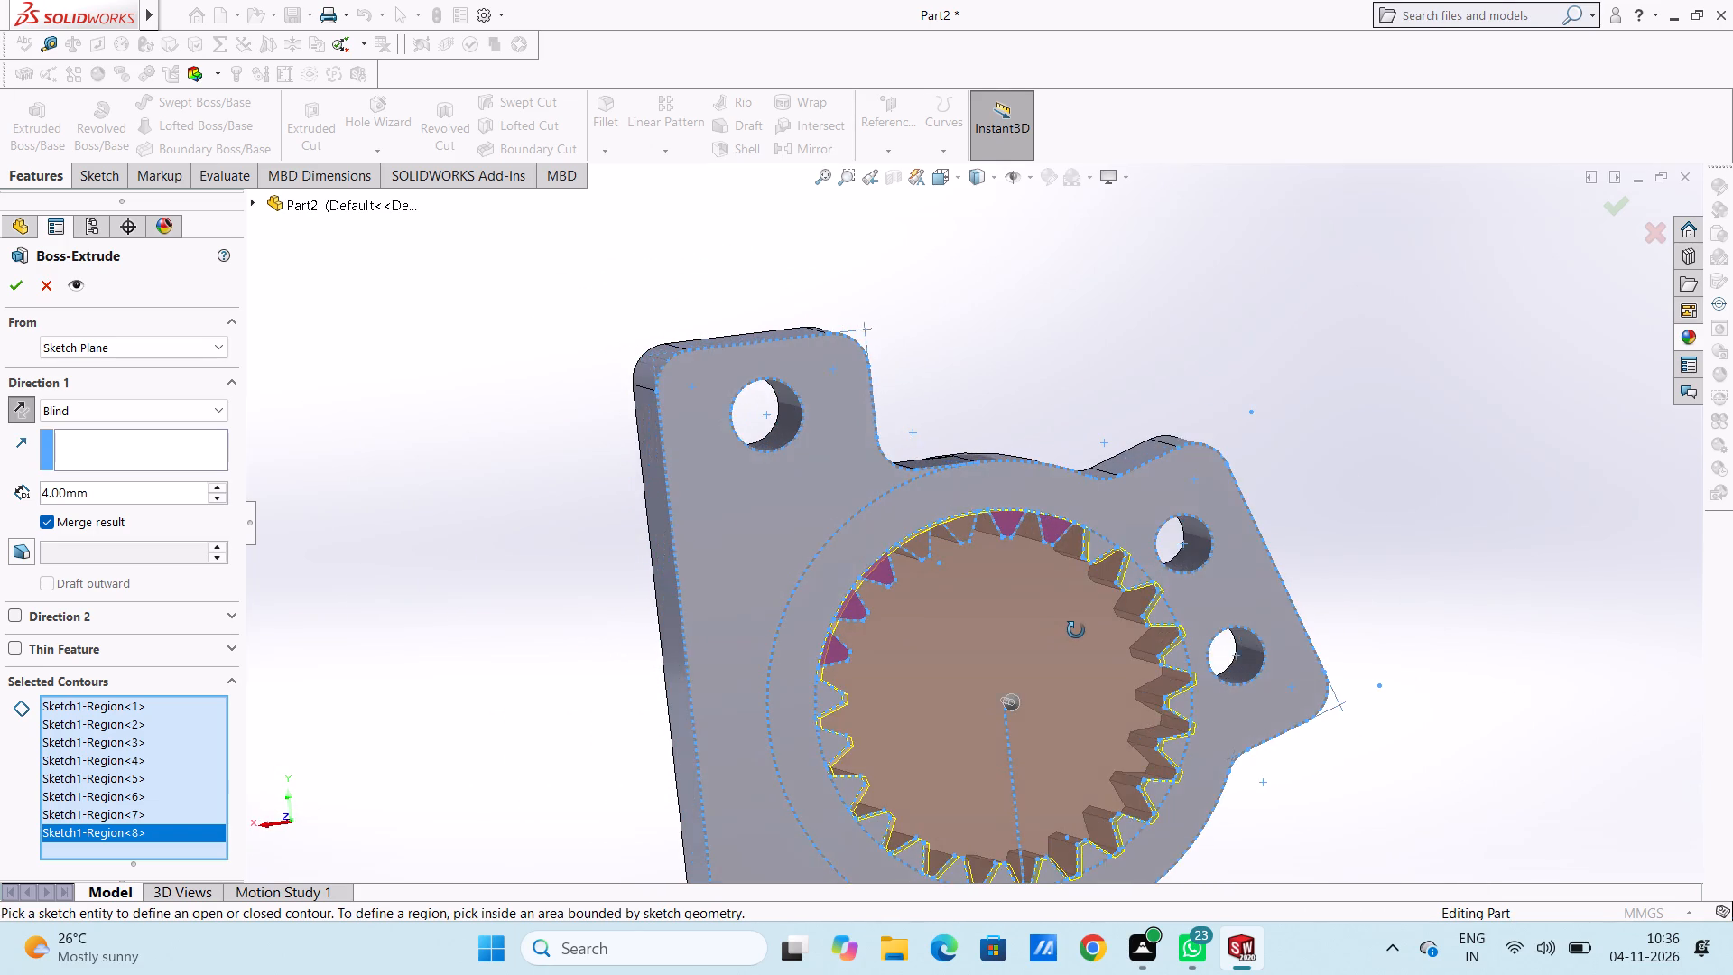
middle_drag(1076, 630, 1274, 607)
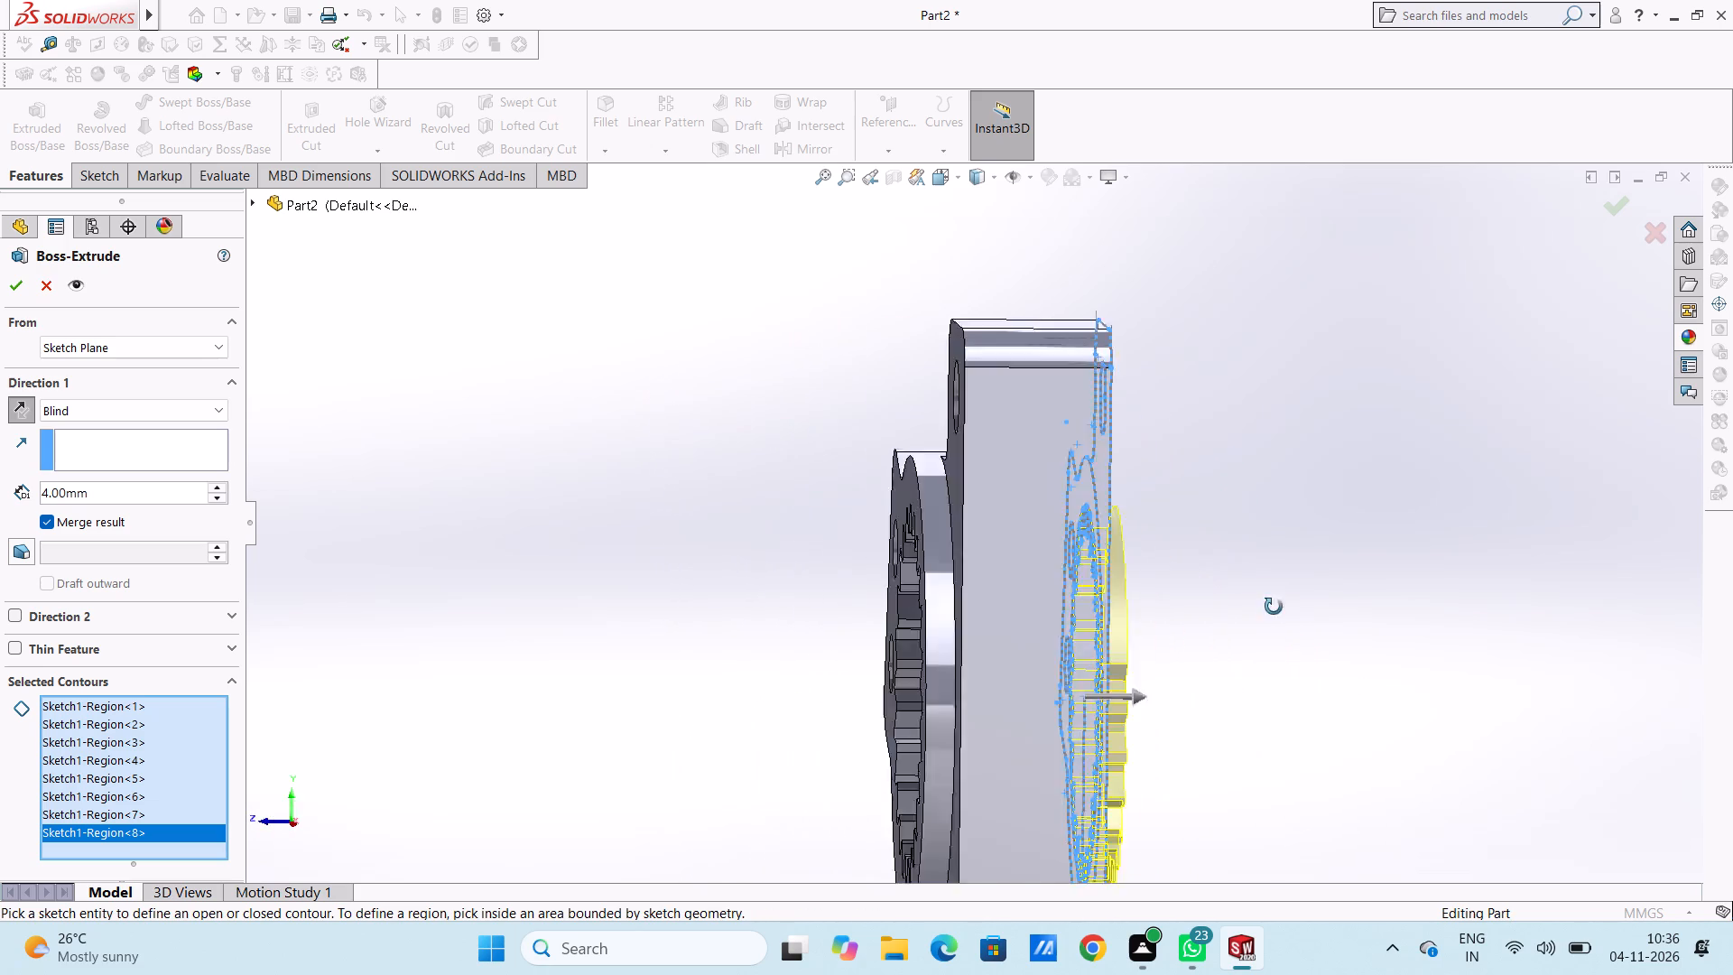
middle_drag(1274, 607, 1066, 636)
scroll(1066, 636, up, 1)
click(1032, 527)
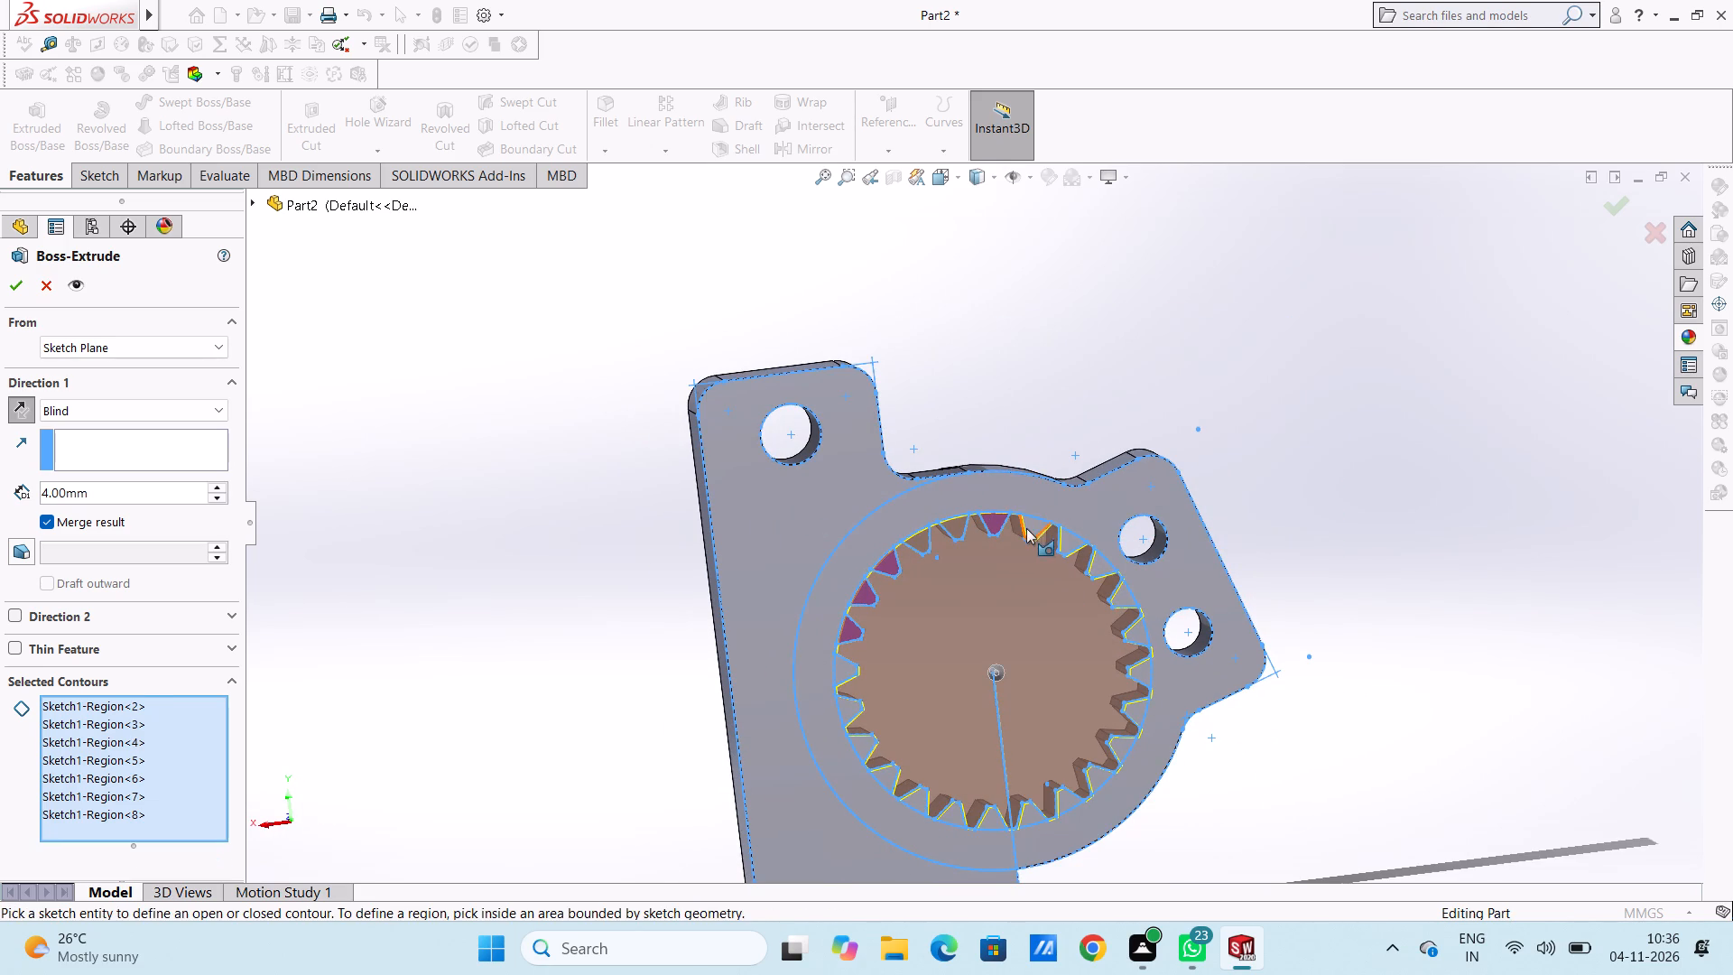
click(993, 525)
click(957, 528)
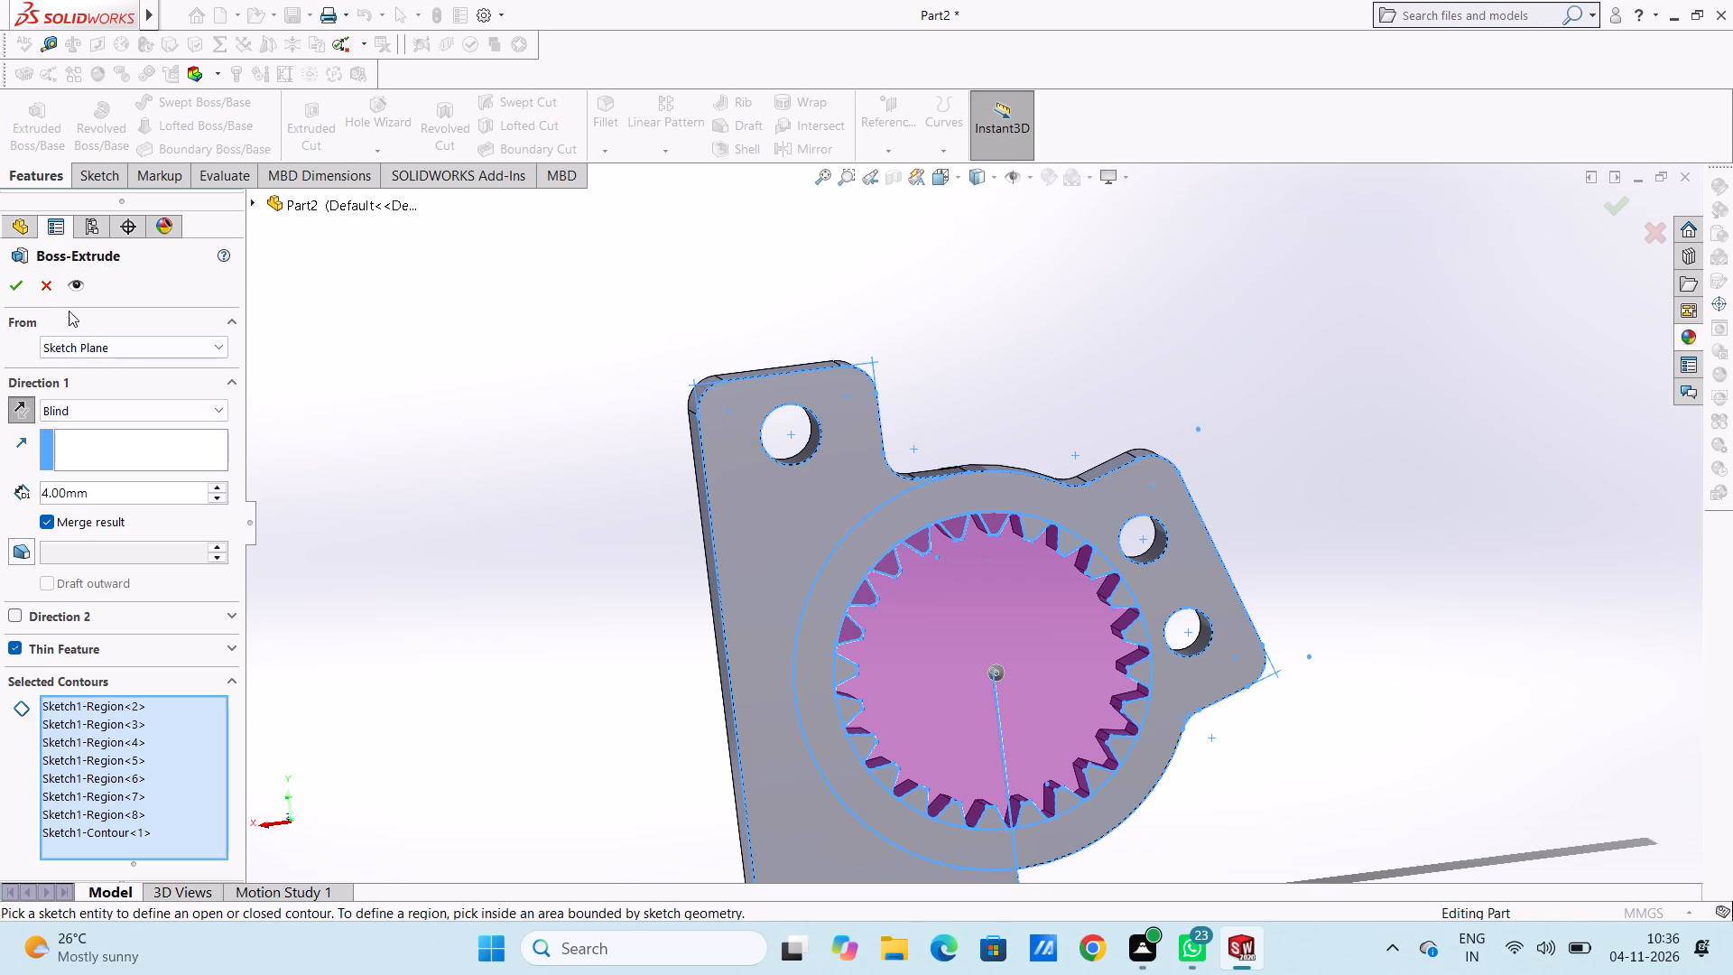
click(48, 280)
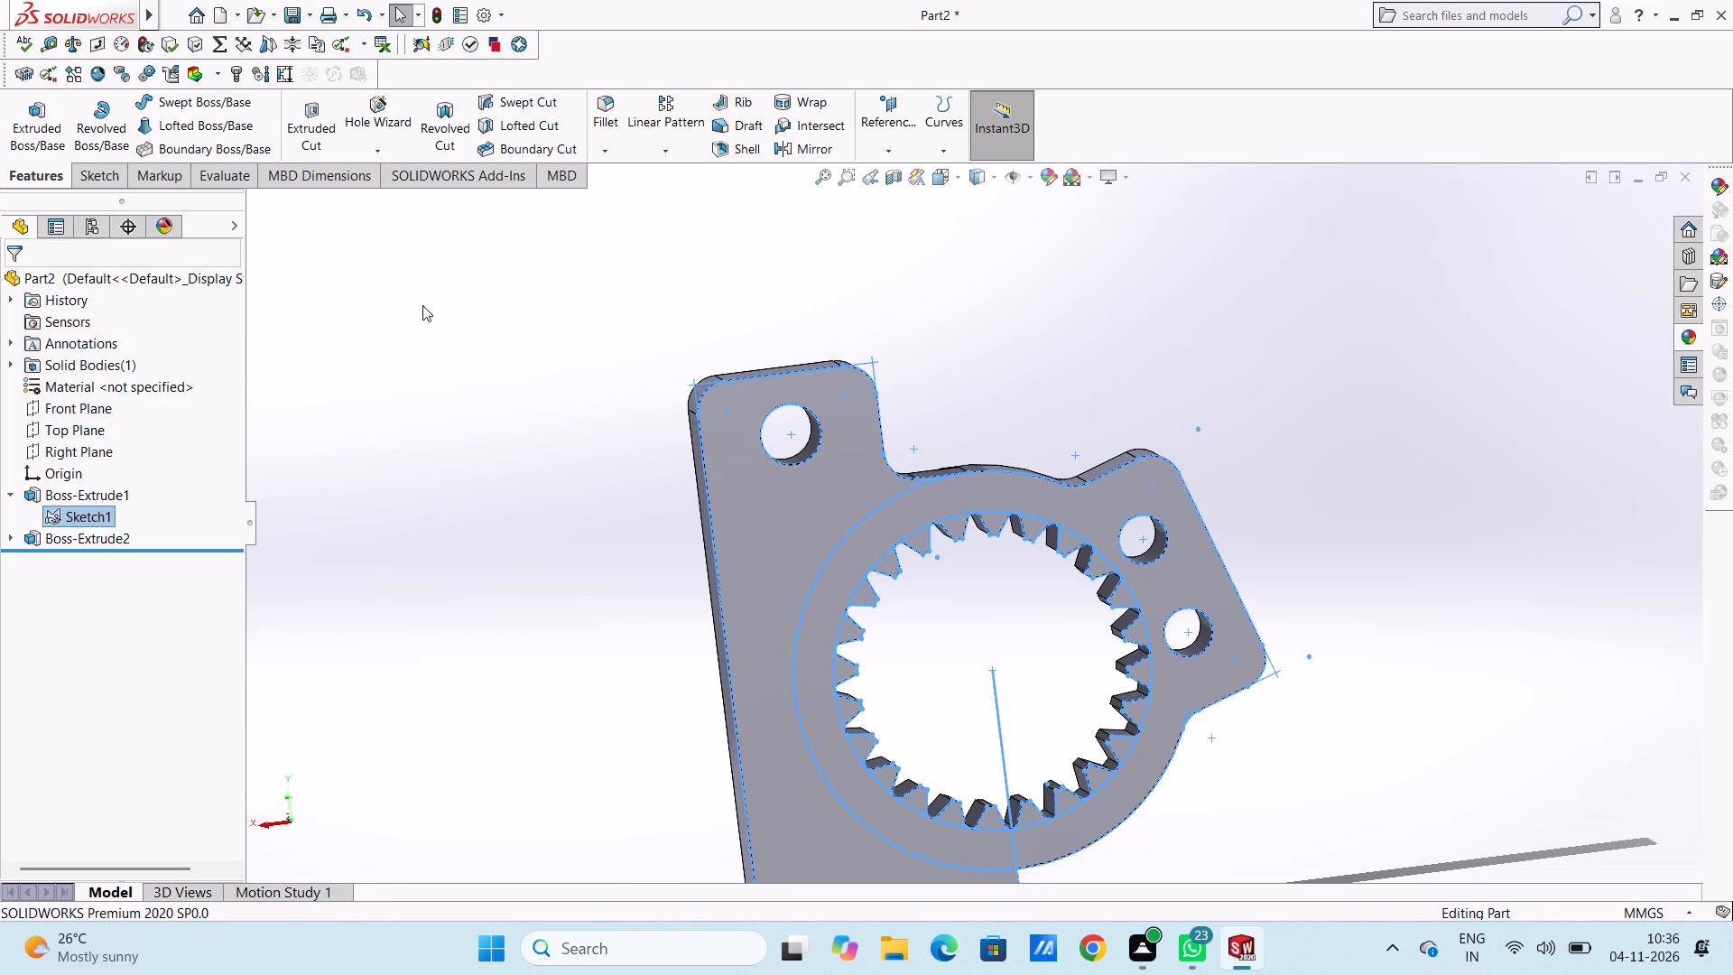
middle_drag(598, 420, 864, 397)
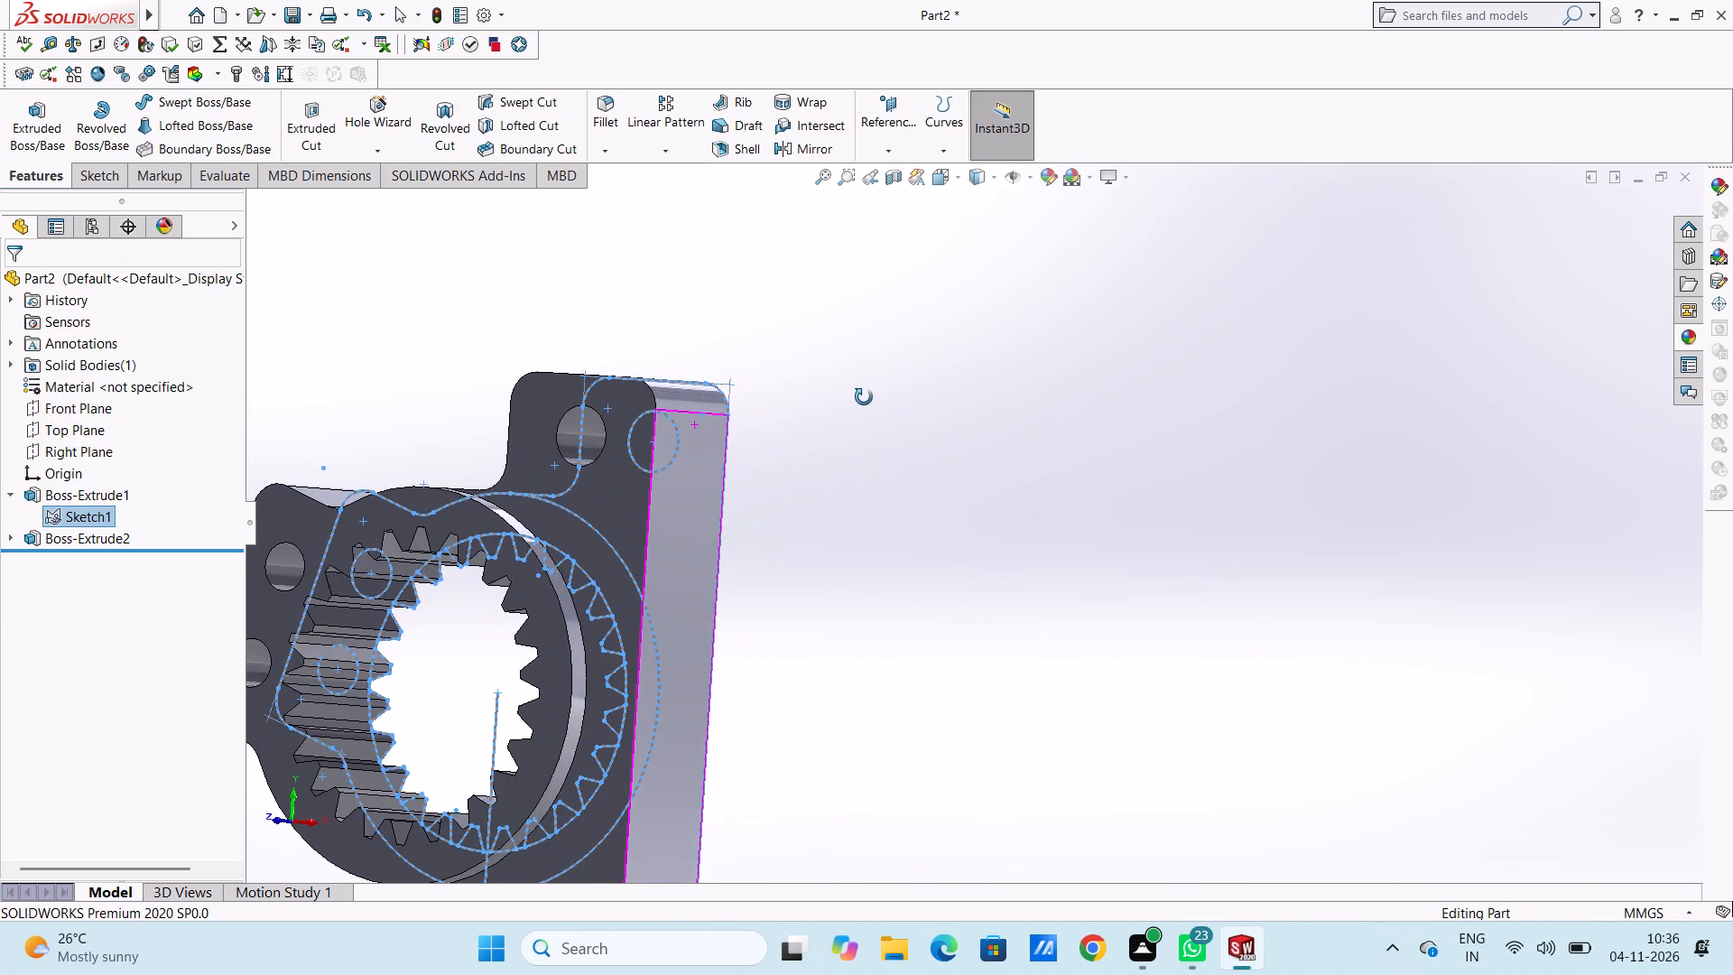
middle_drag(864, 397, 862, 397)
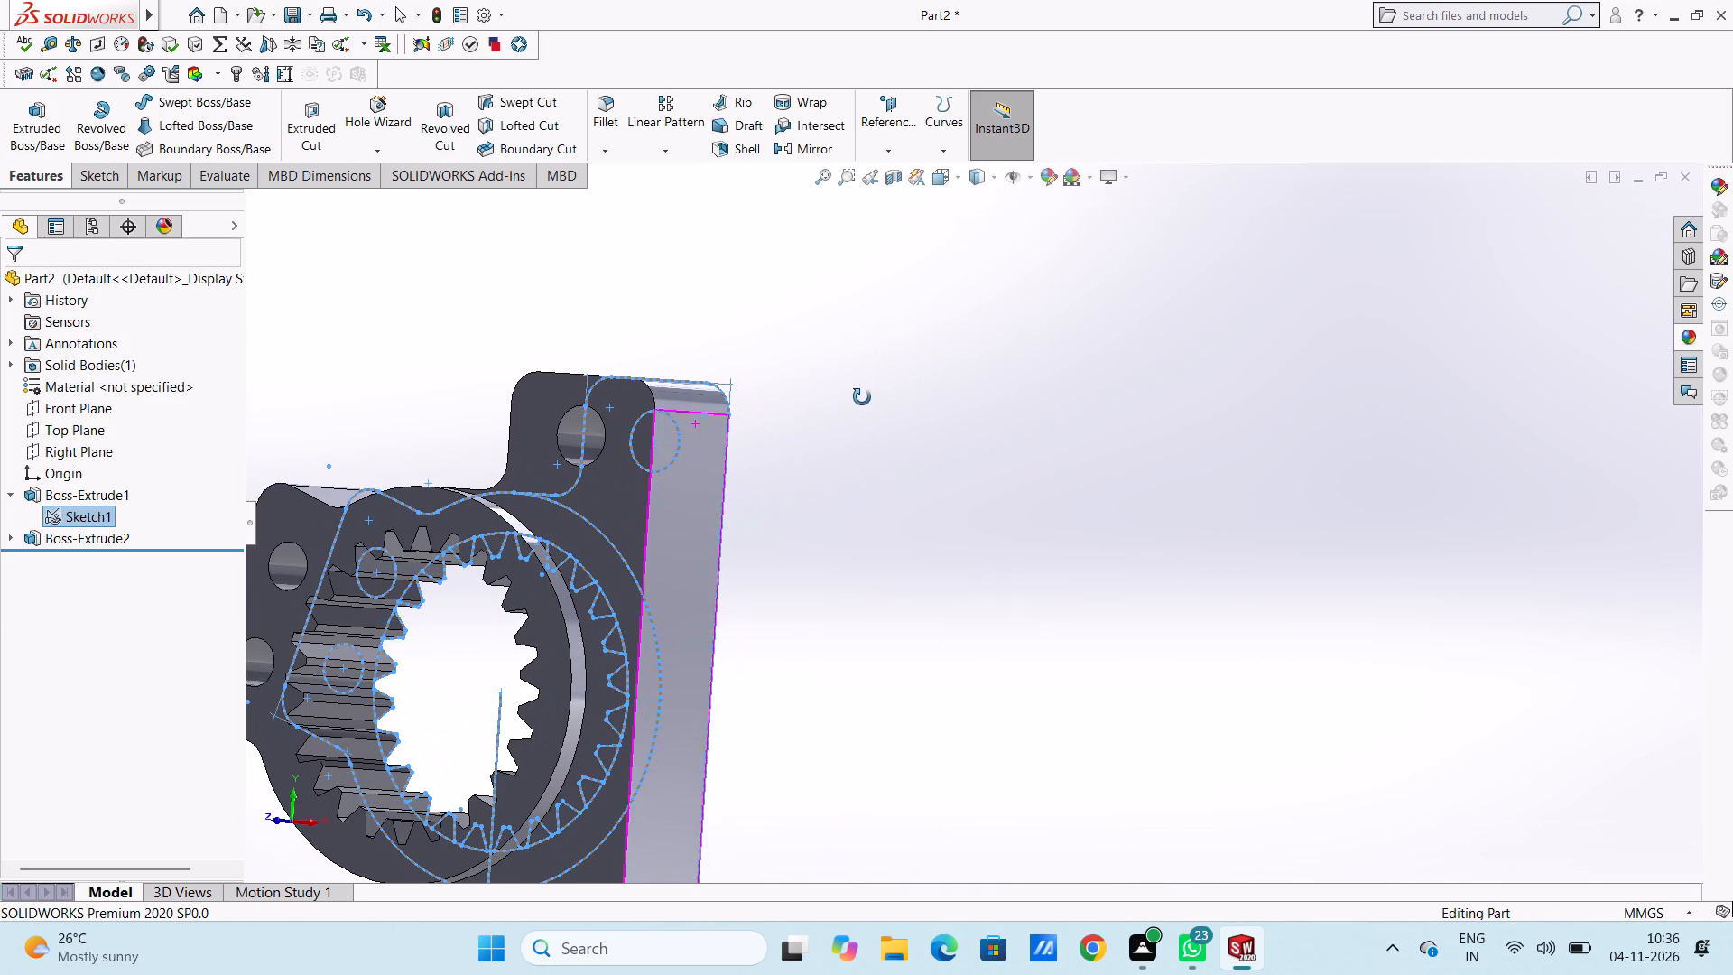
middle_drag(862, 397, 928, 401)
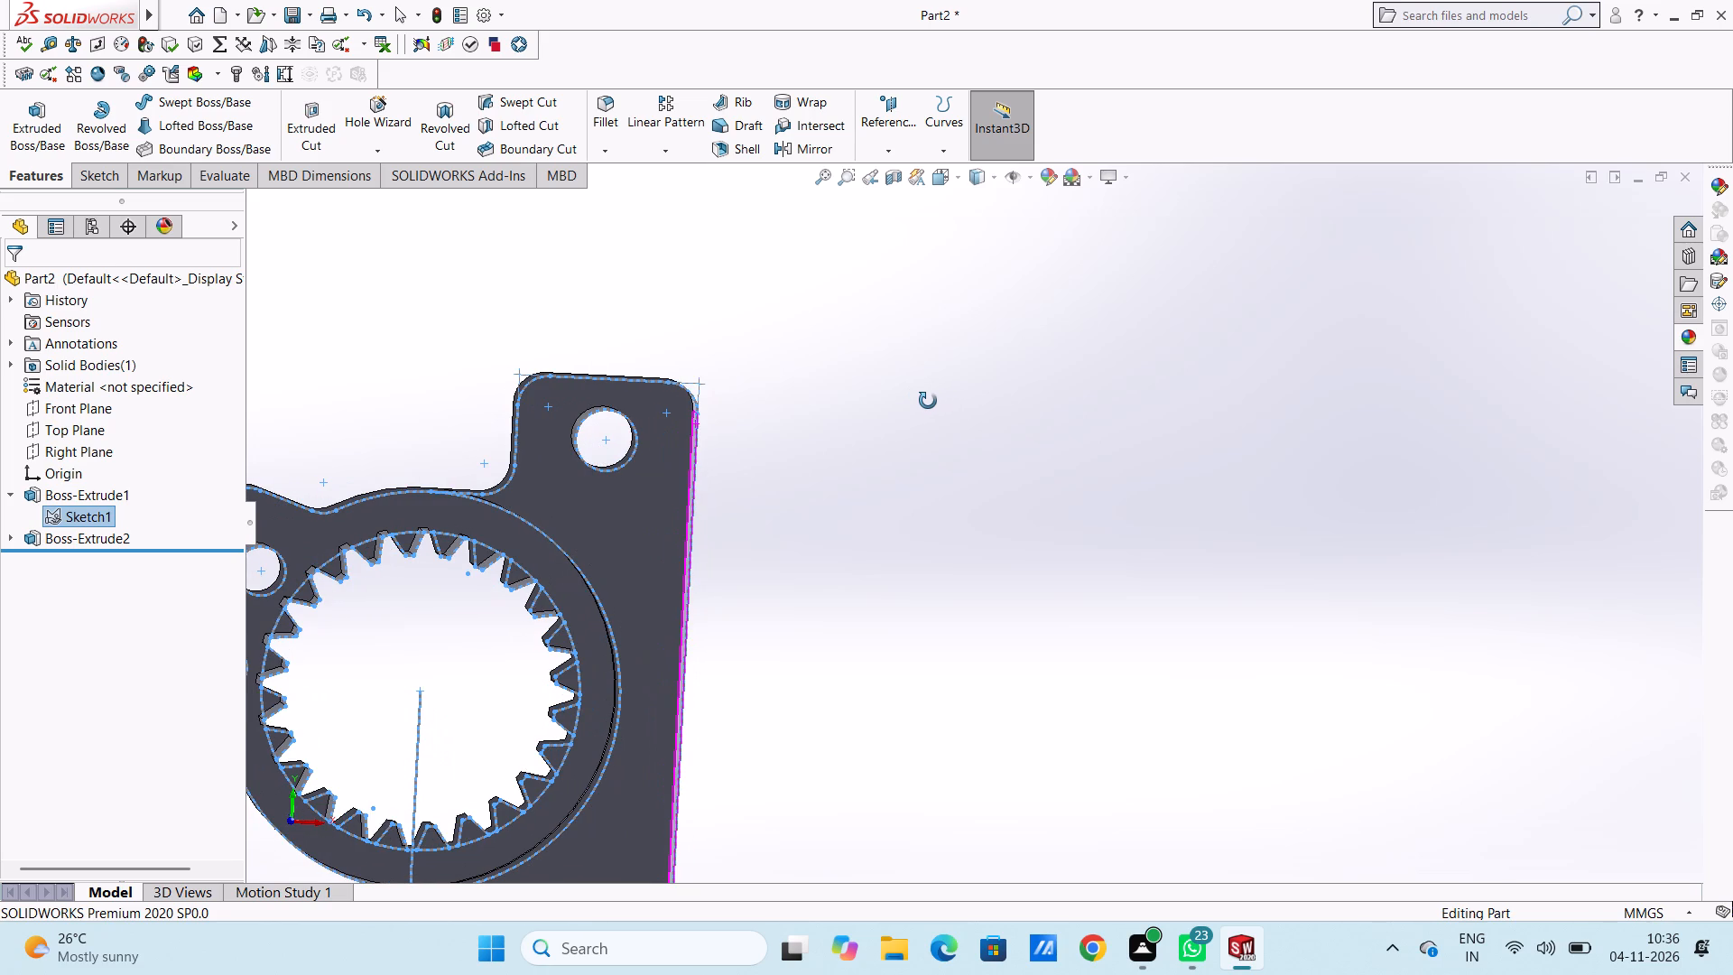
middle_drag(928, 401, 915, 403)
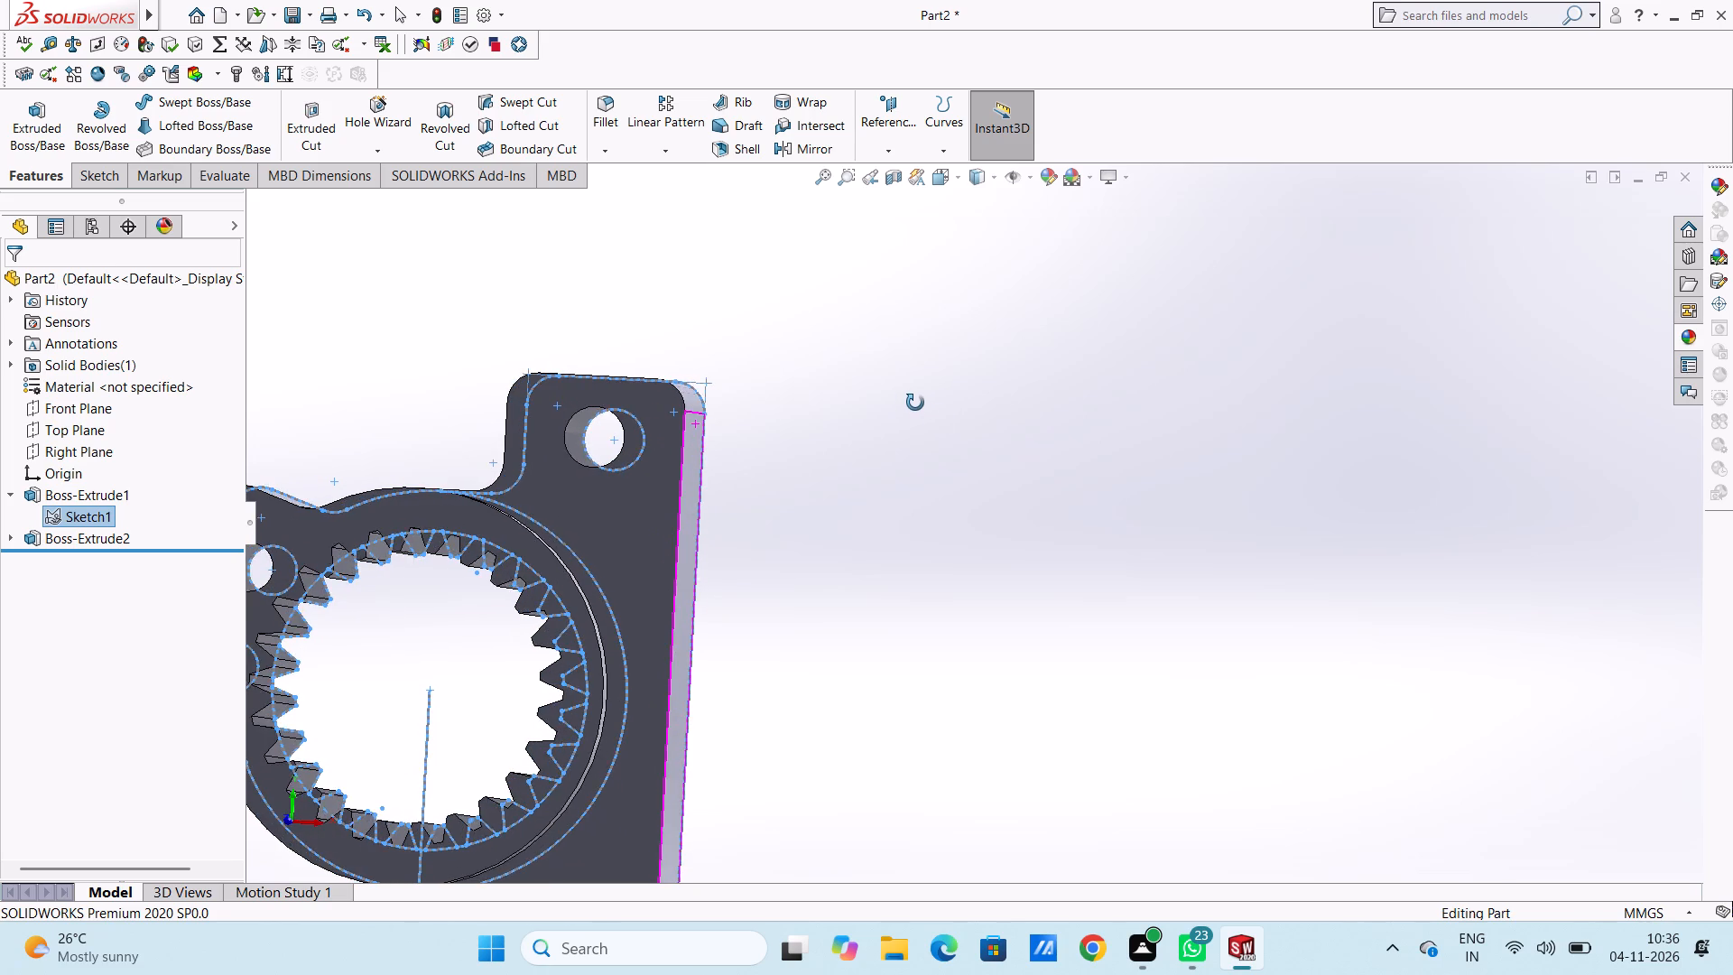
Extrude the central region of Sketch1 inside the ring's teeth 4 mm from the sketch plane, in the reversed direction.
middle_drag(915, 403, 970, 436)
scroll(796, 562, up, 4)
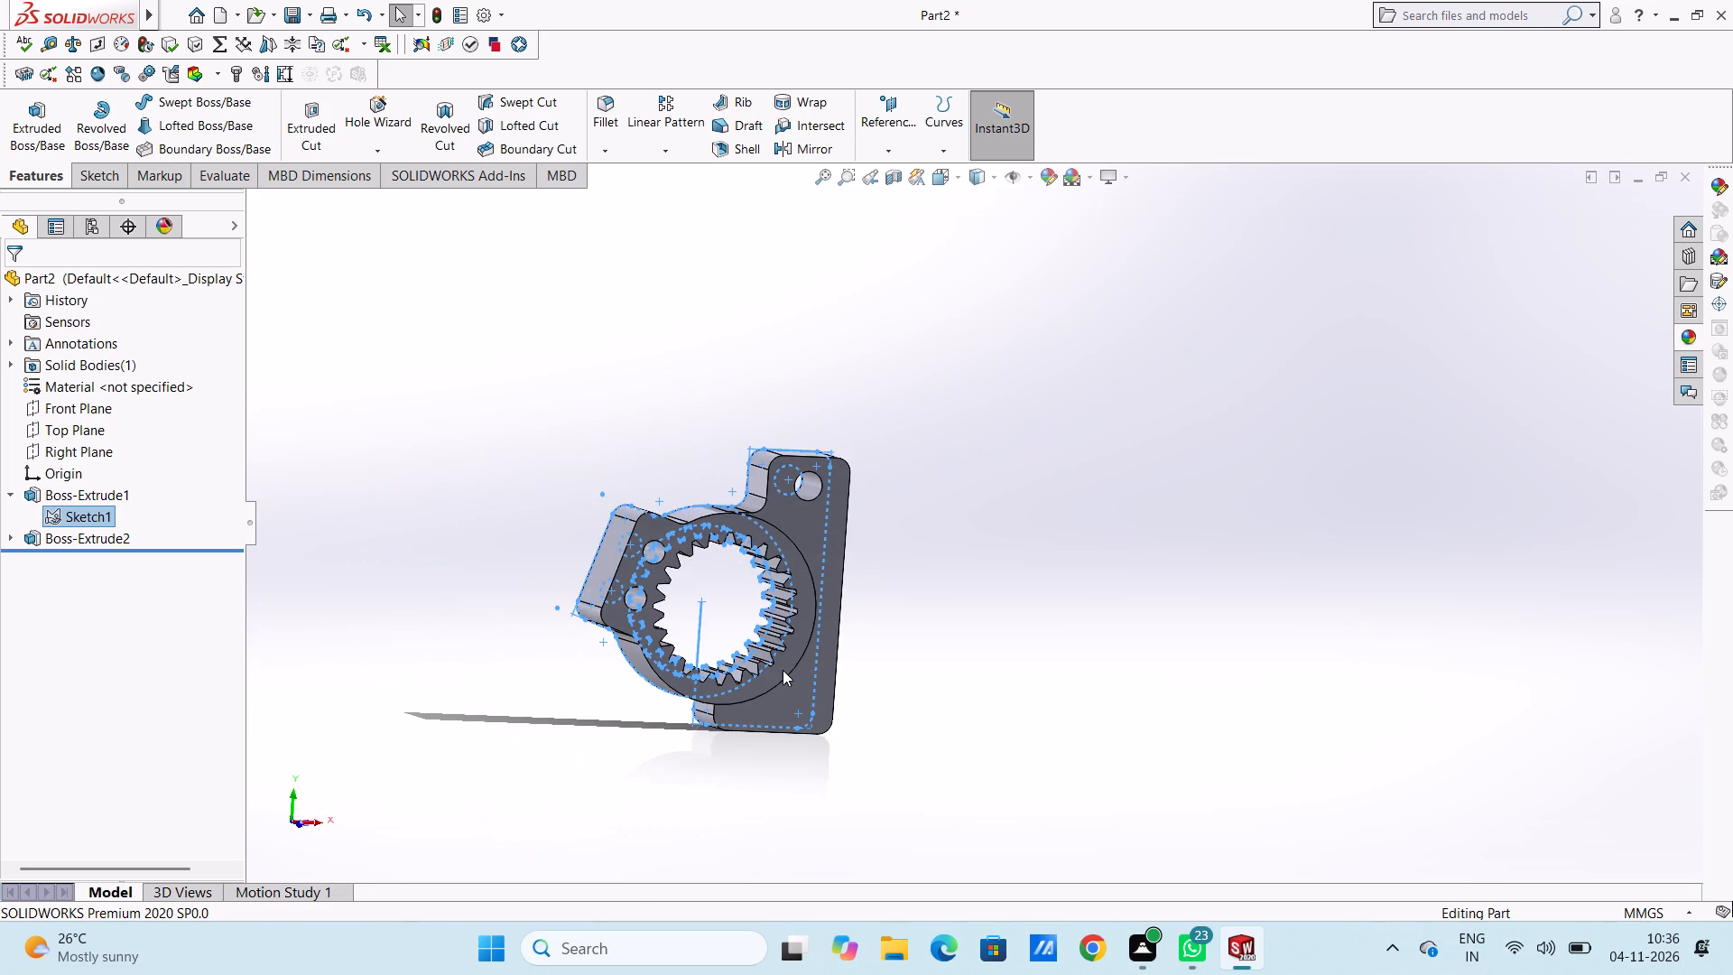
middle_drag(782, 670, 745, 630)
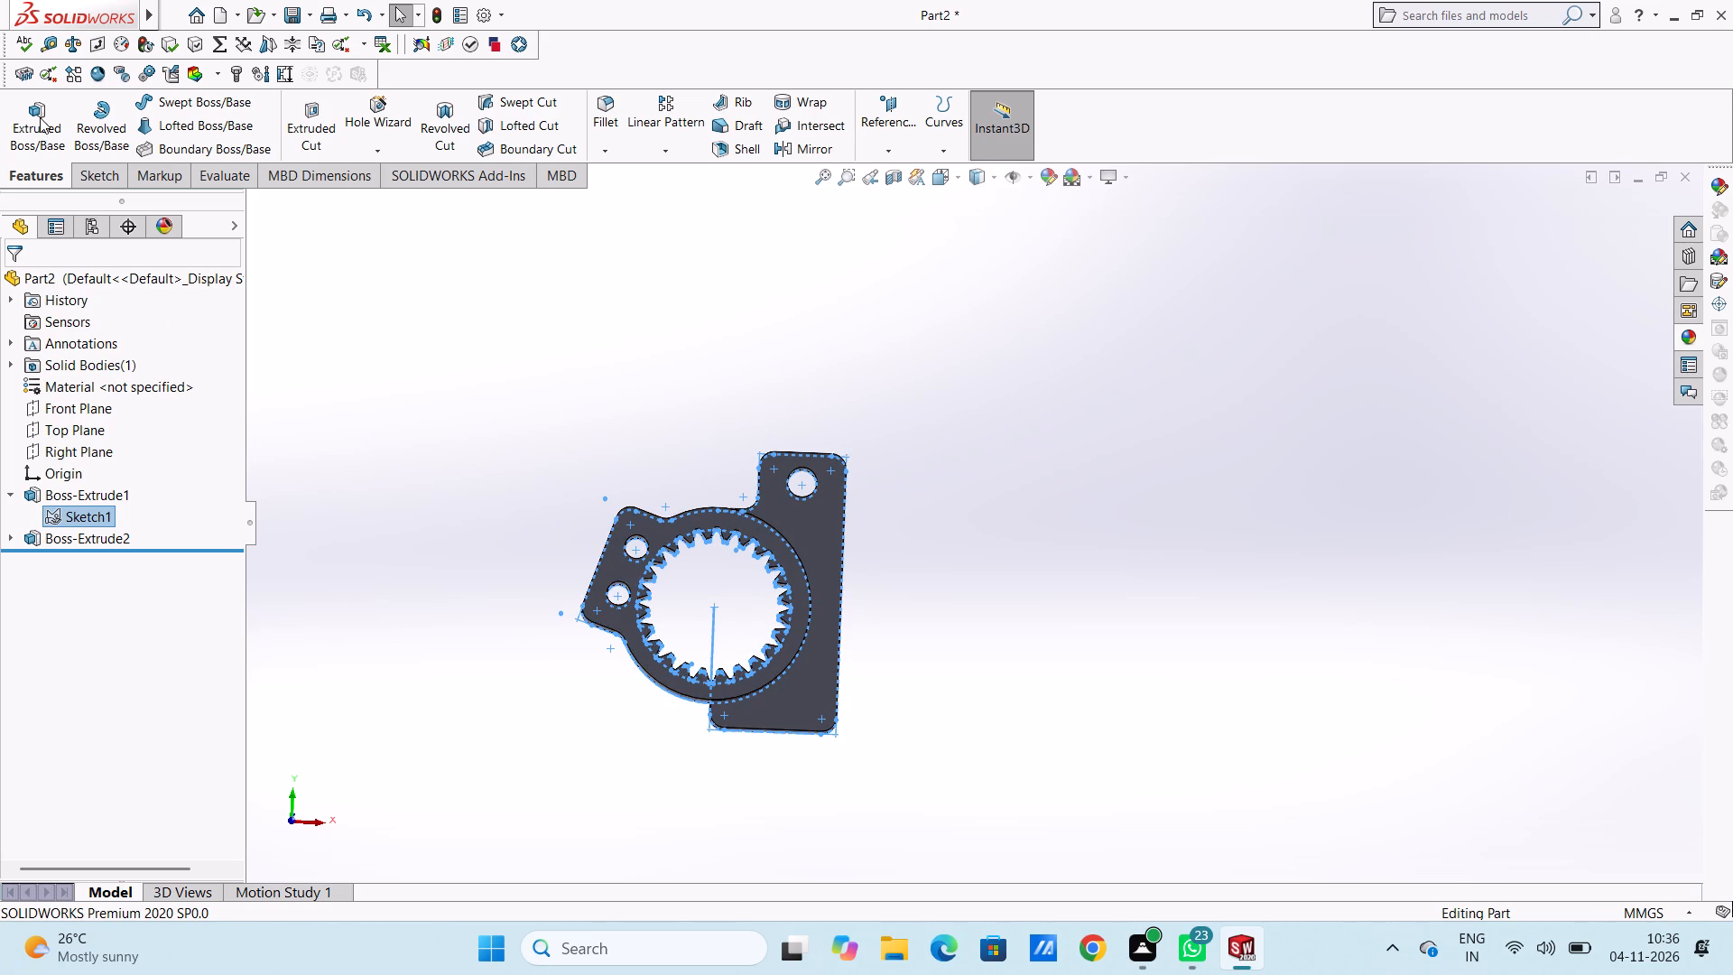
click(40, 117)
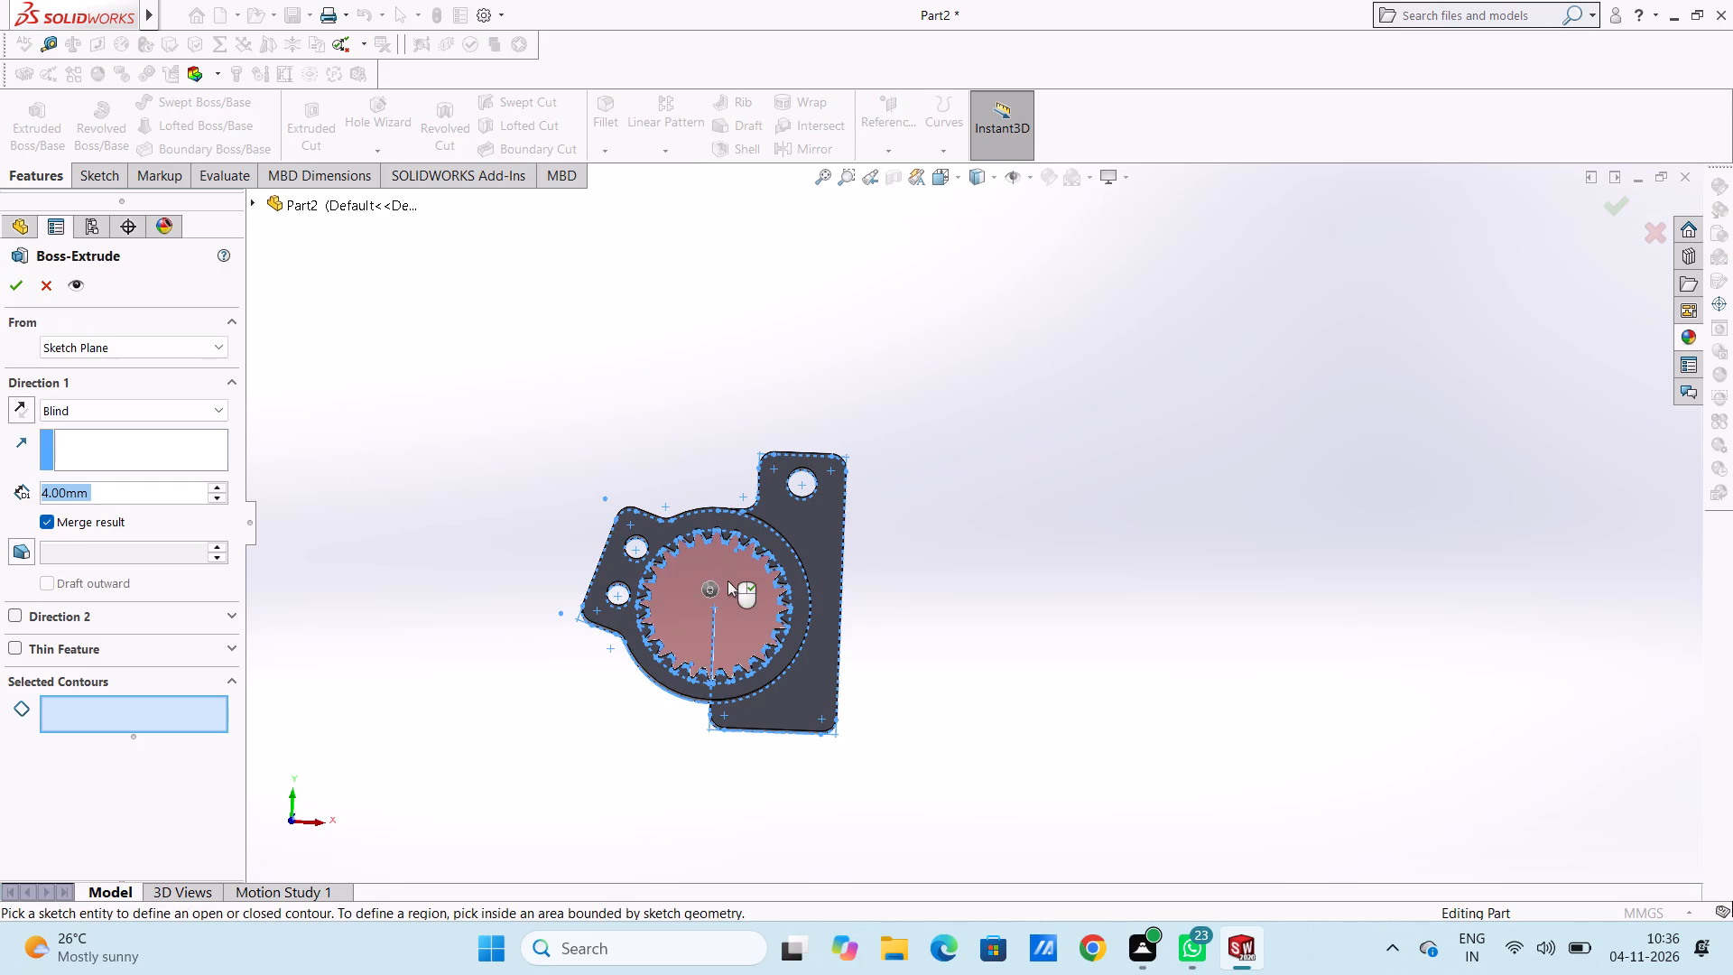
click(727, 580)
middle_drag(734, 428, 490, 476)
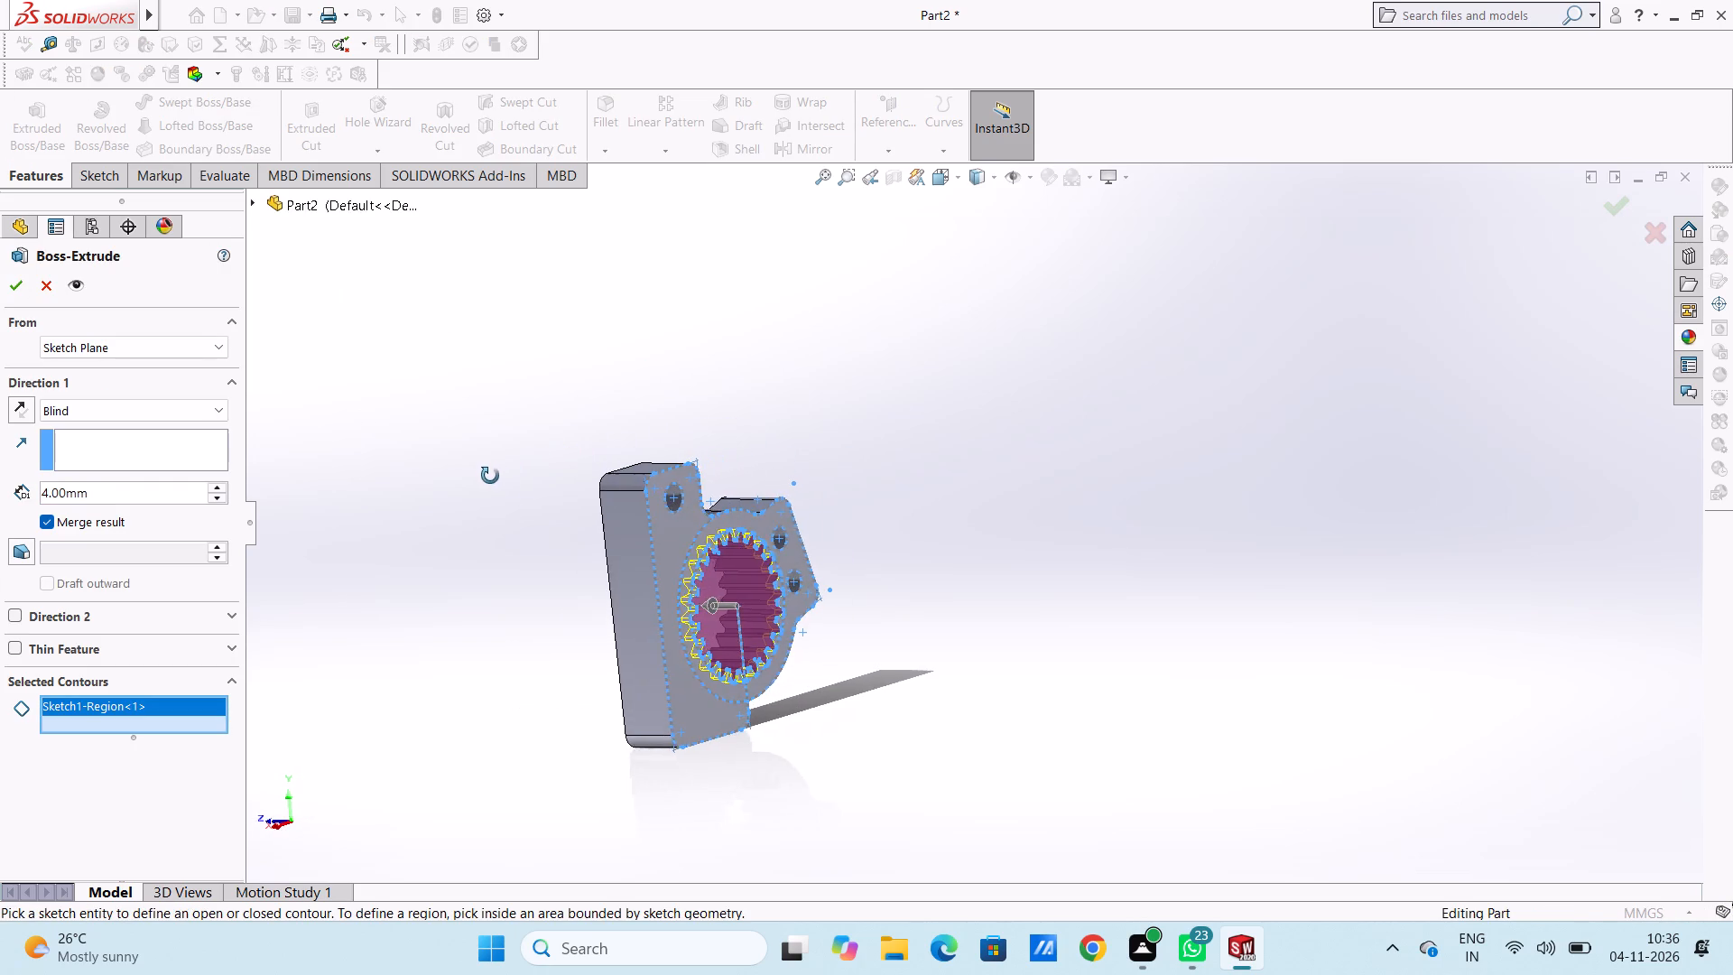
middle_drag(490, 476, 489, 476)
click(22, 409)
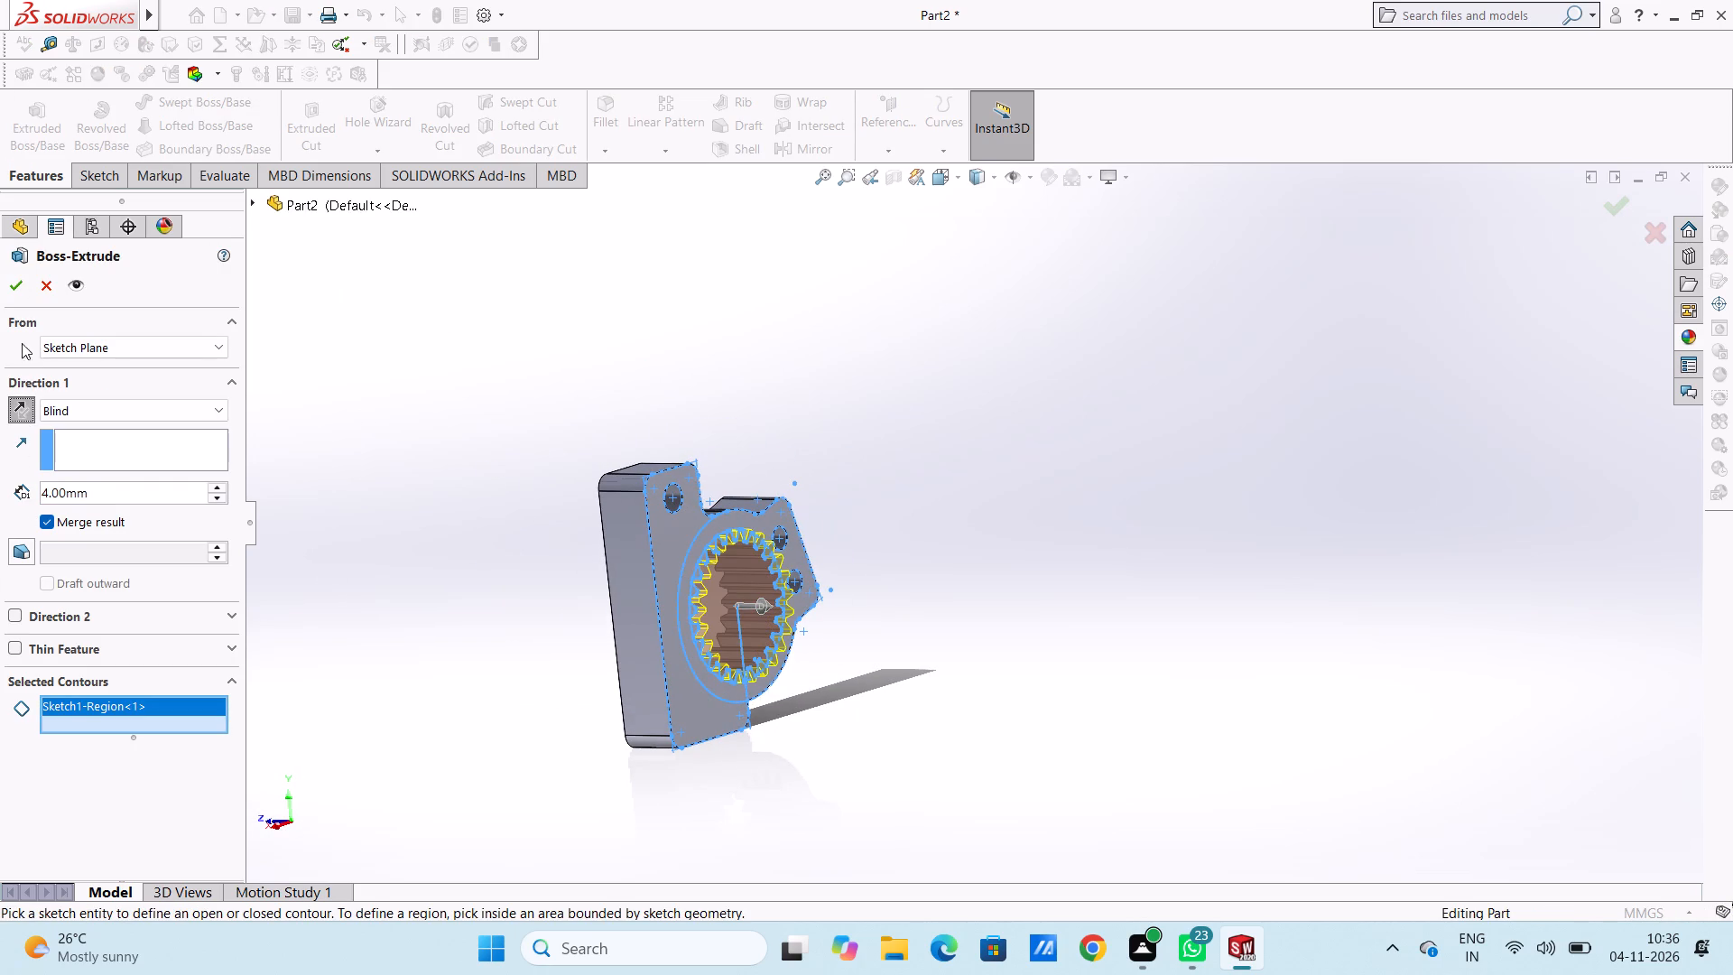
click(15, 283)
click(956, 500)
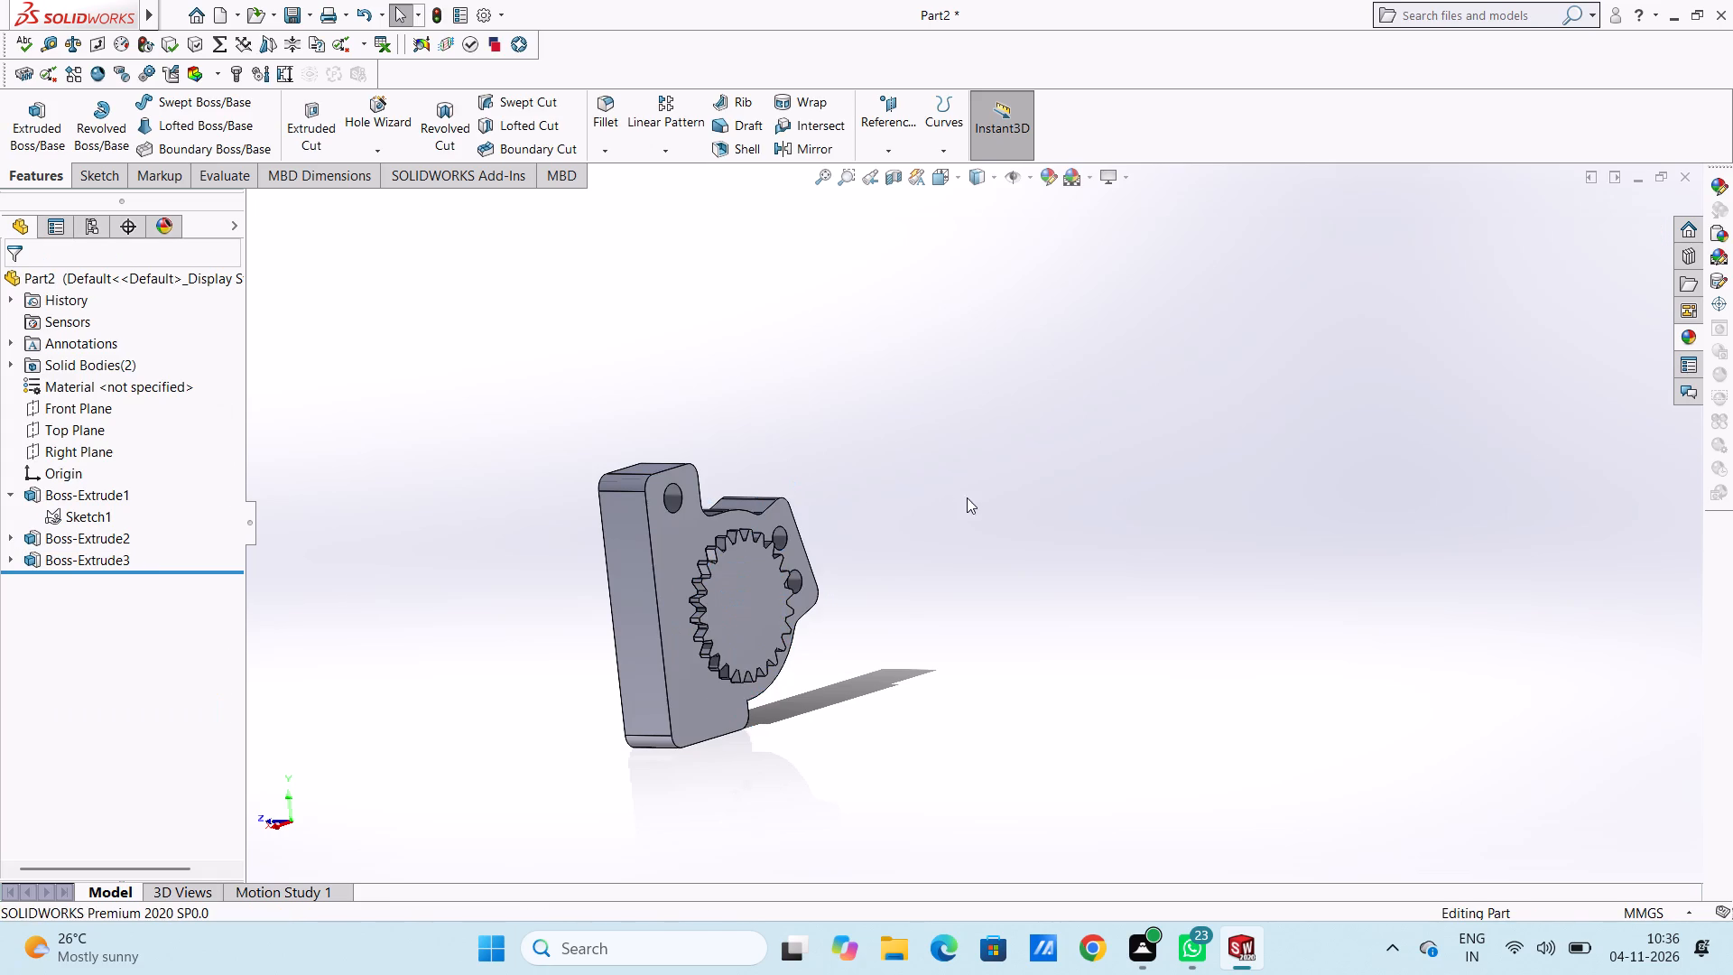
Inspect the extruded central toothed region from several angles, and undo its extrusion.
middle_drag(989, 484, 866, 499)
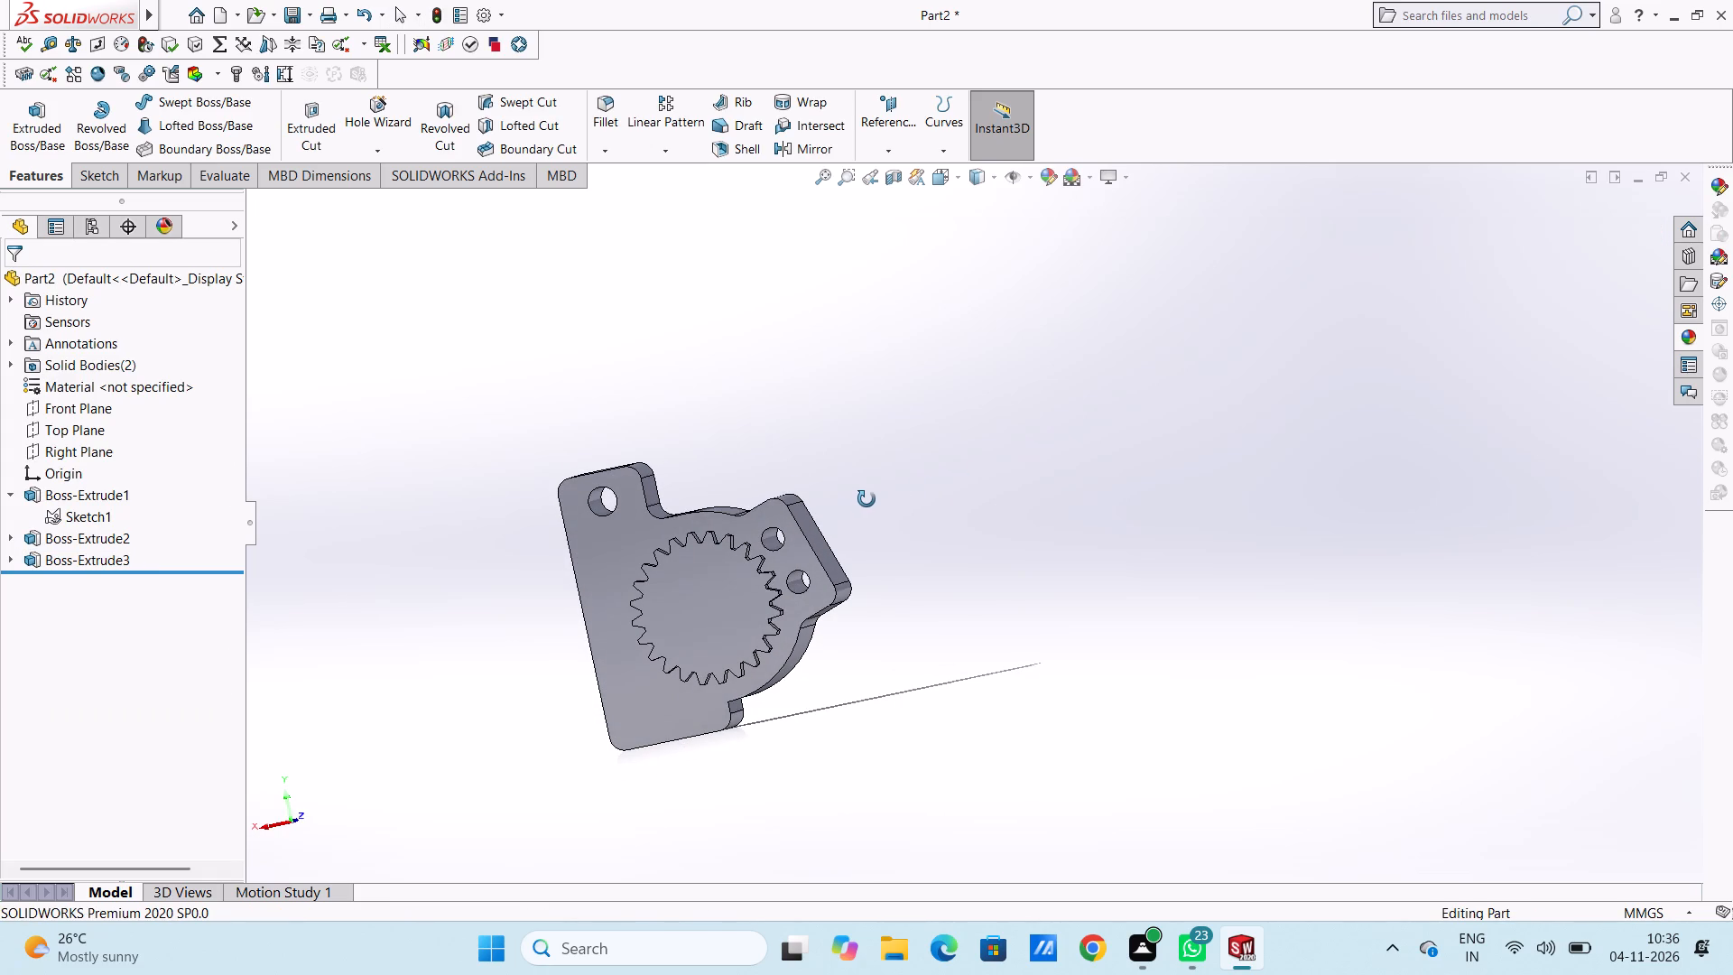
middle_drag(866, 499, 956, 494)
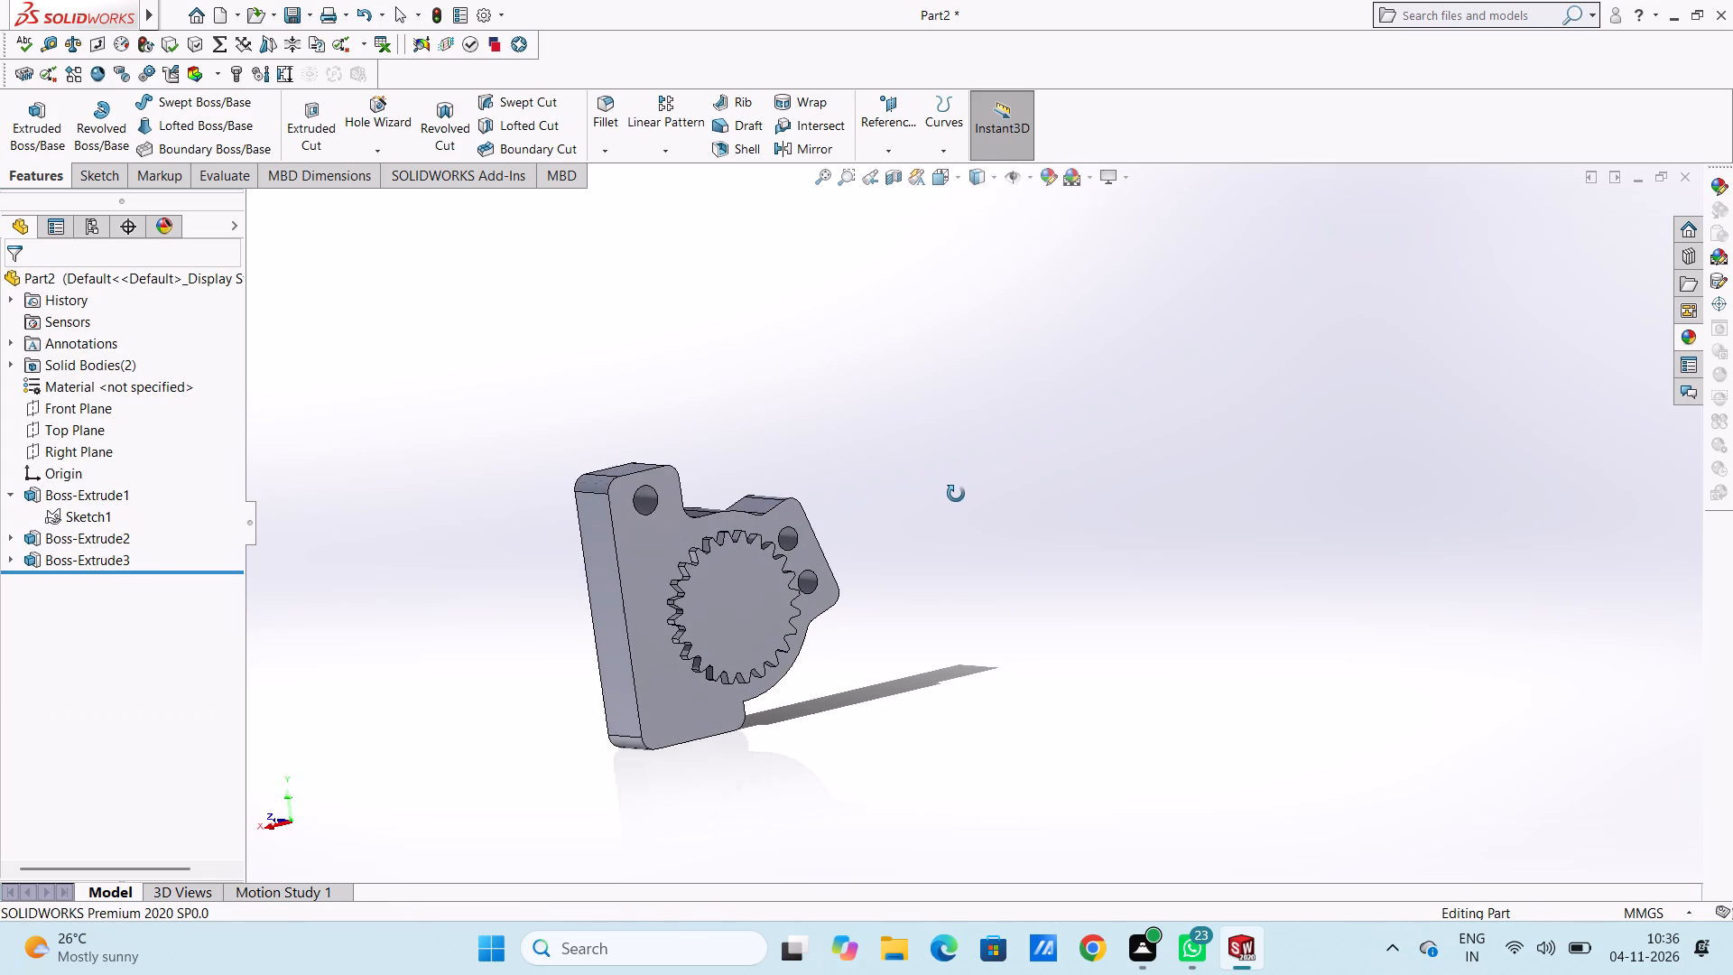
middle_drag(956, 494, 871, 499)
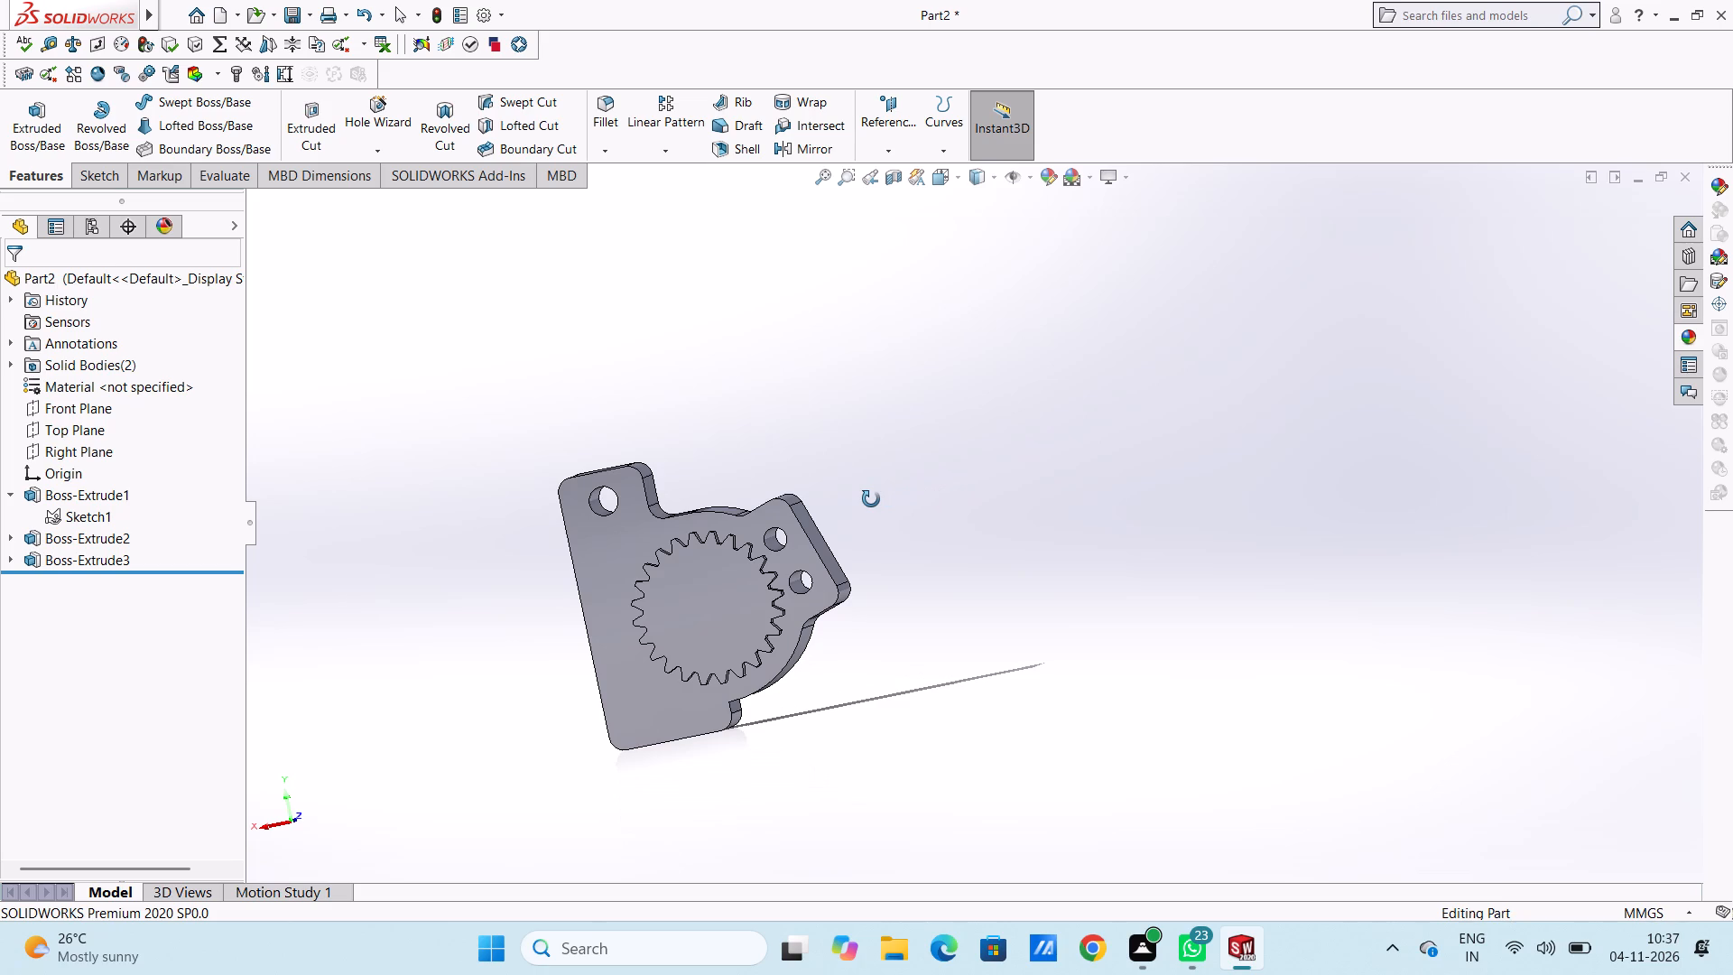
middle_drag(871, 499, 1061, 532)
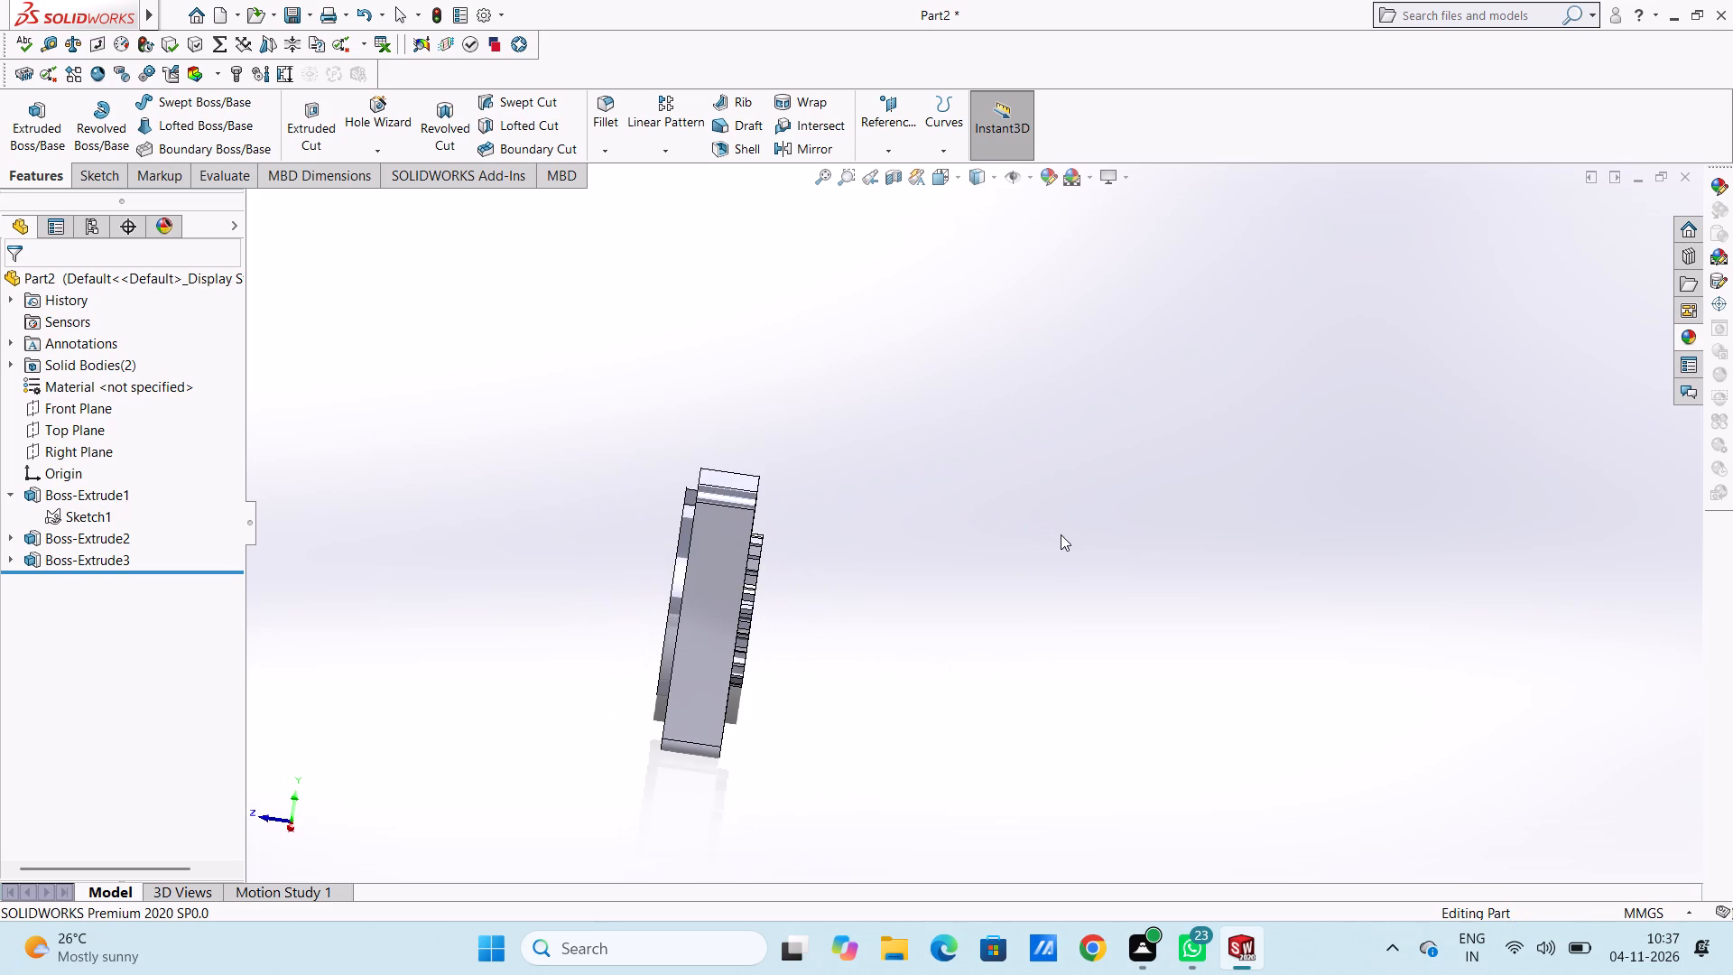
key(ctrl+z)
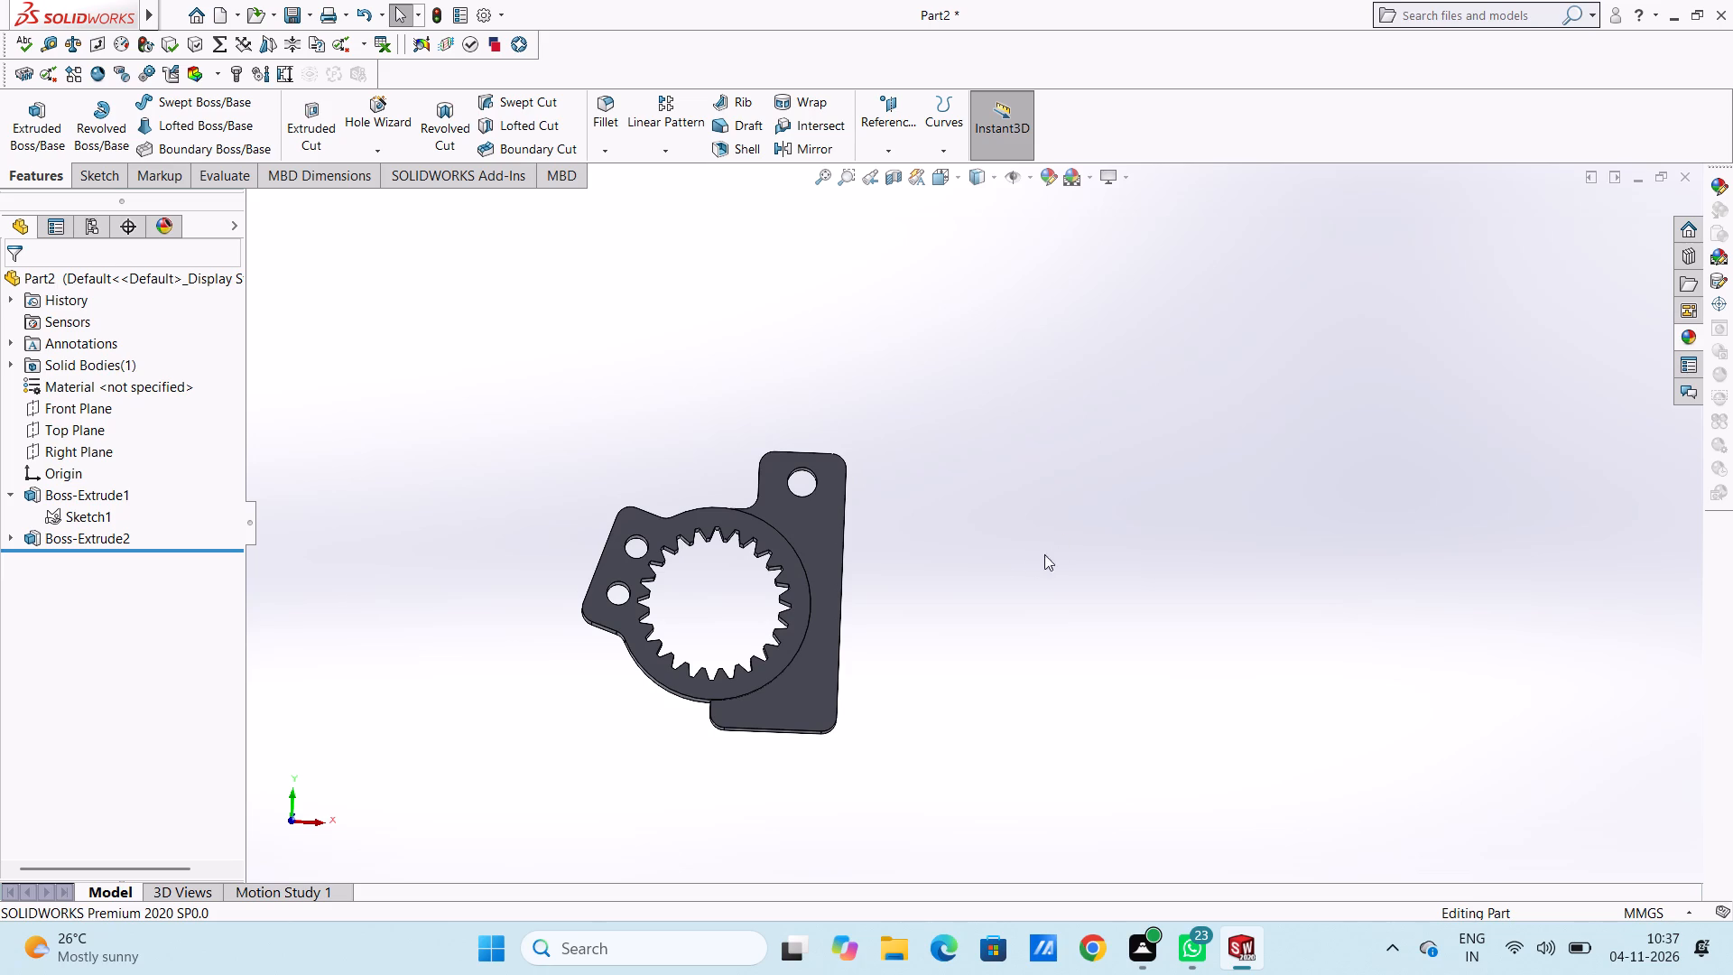
Undo the raised-layer extrusion and the base body extrusion, going back to editing Sketch1.
middle_drag(1000, 562, 971, 674)
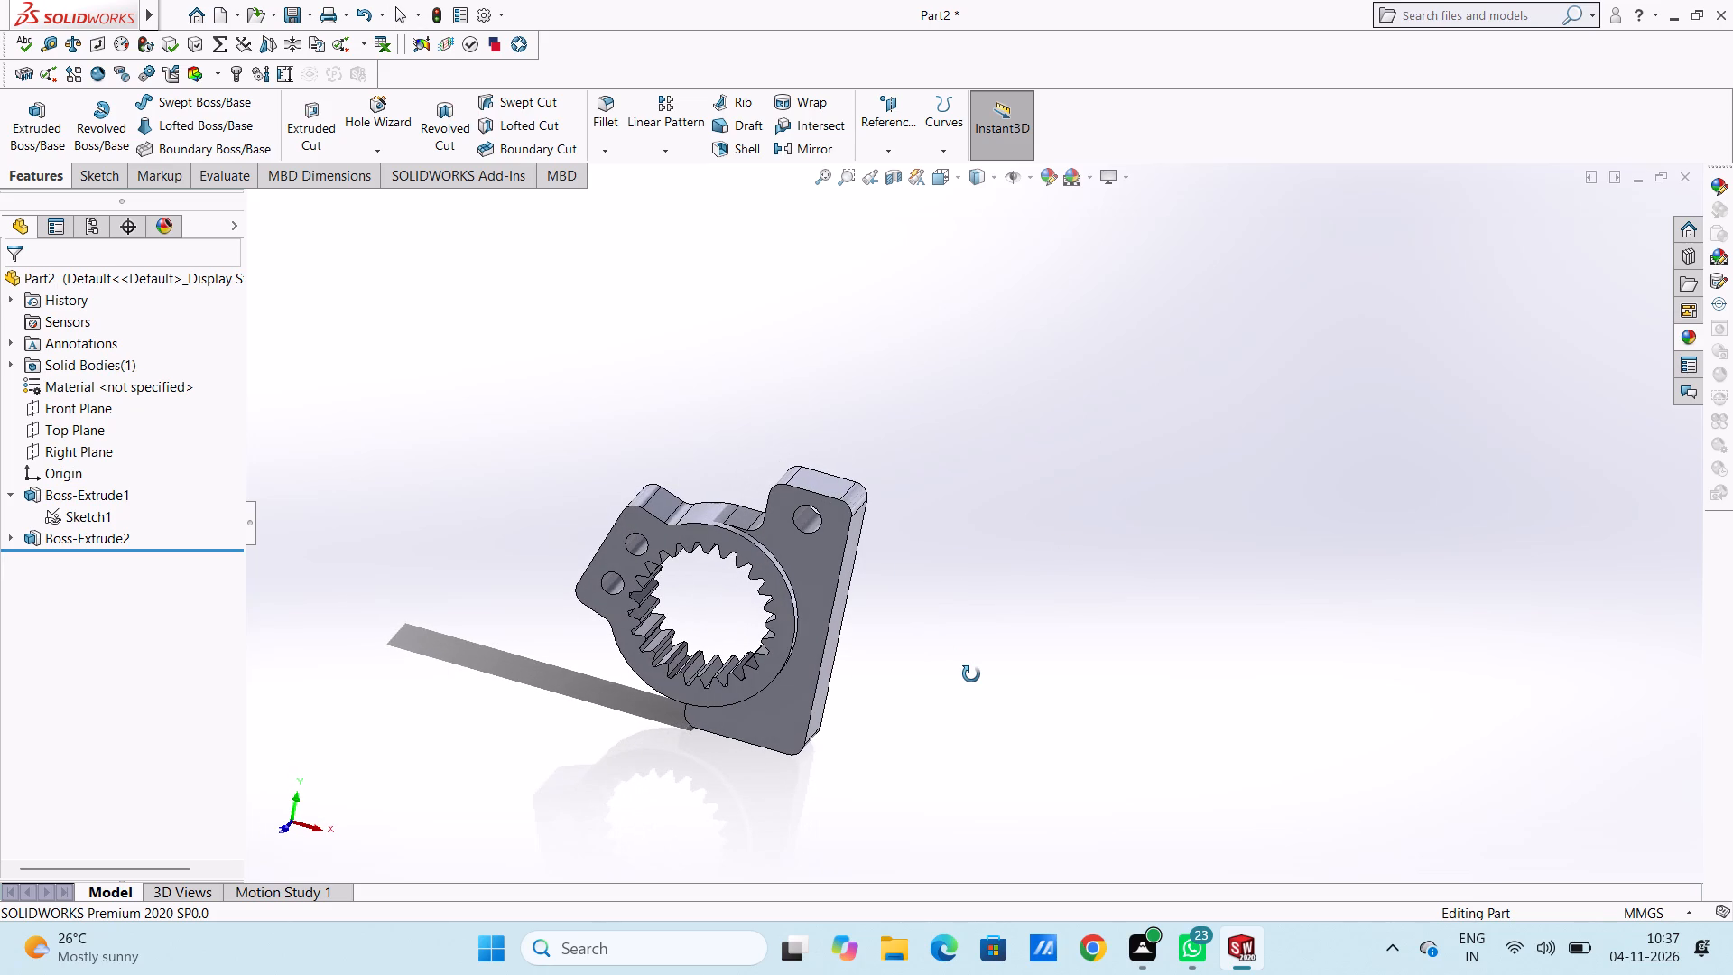
middle_drag(971, 674, 998, 616)
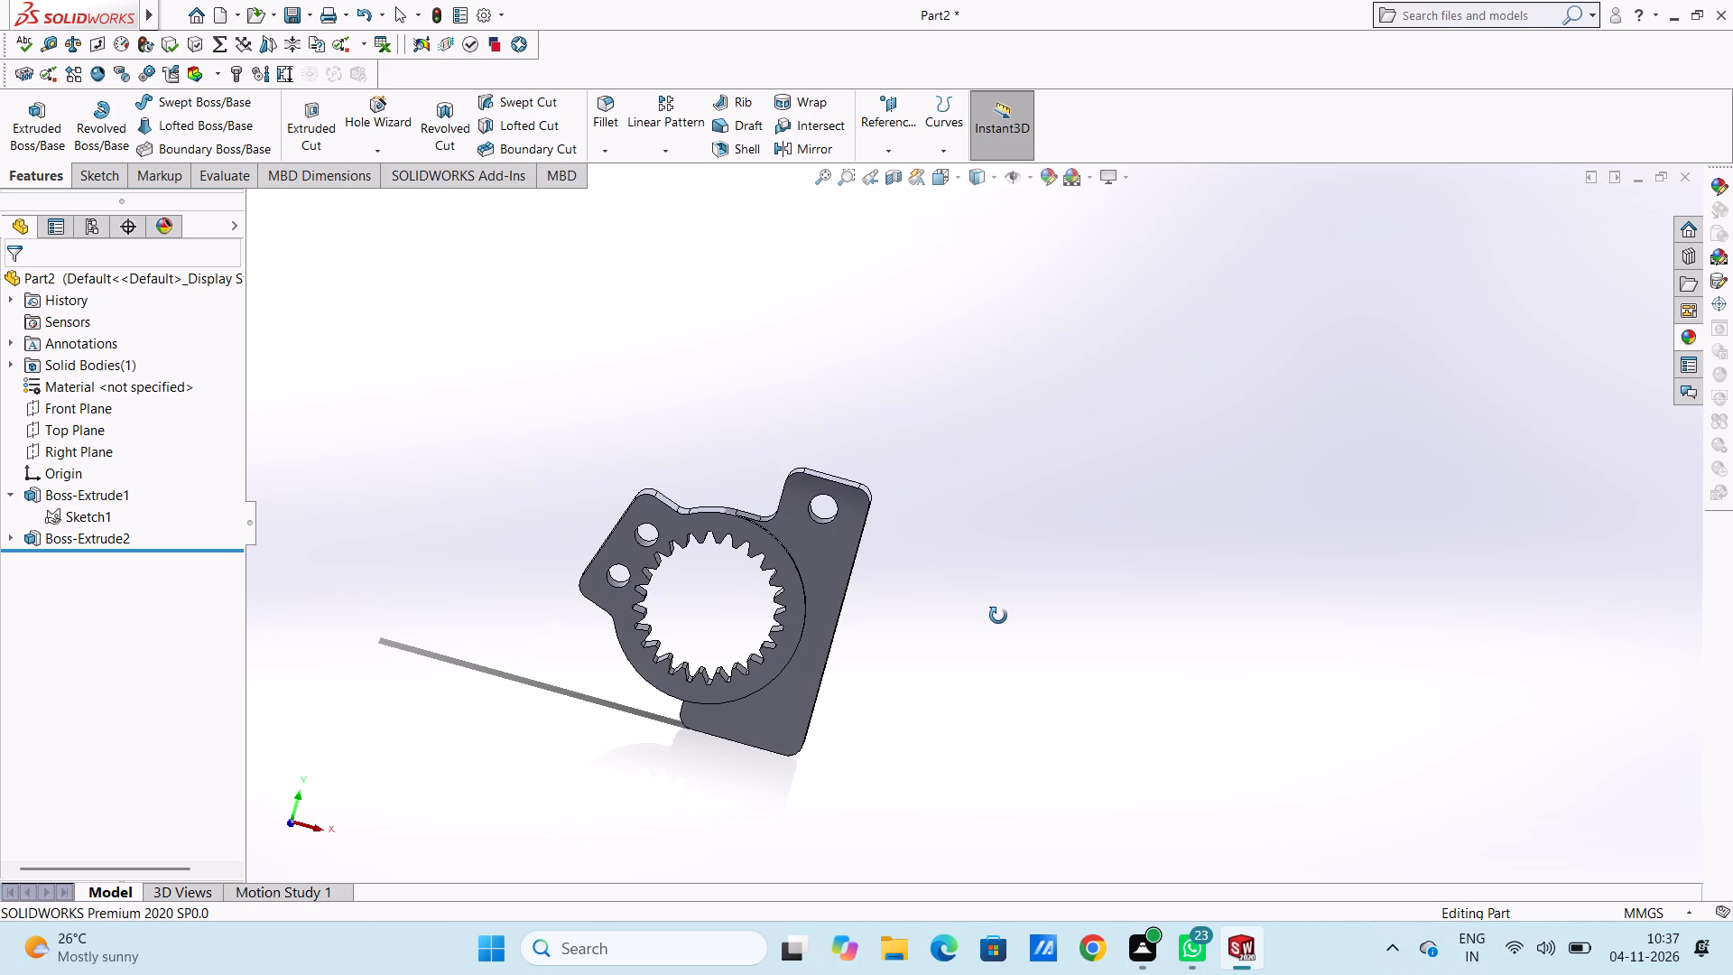
middle_drag(998, 616, 998, 615)
middle_drag(998, 615, 976, 617)
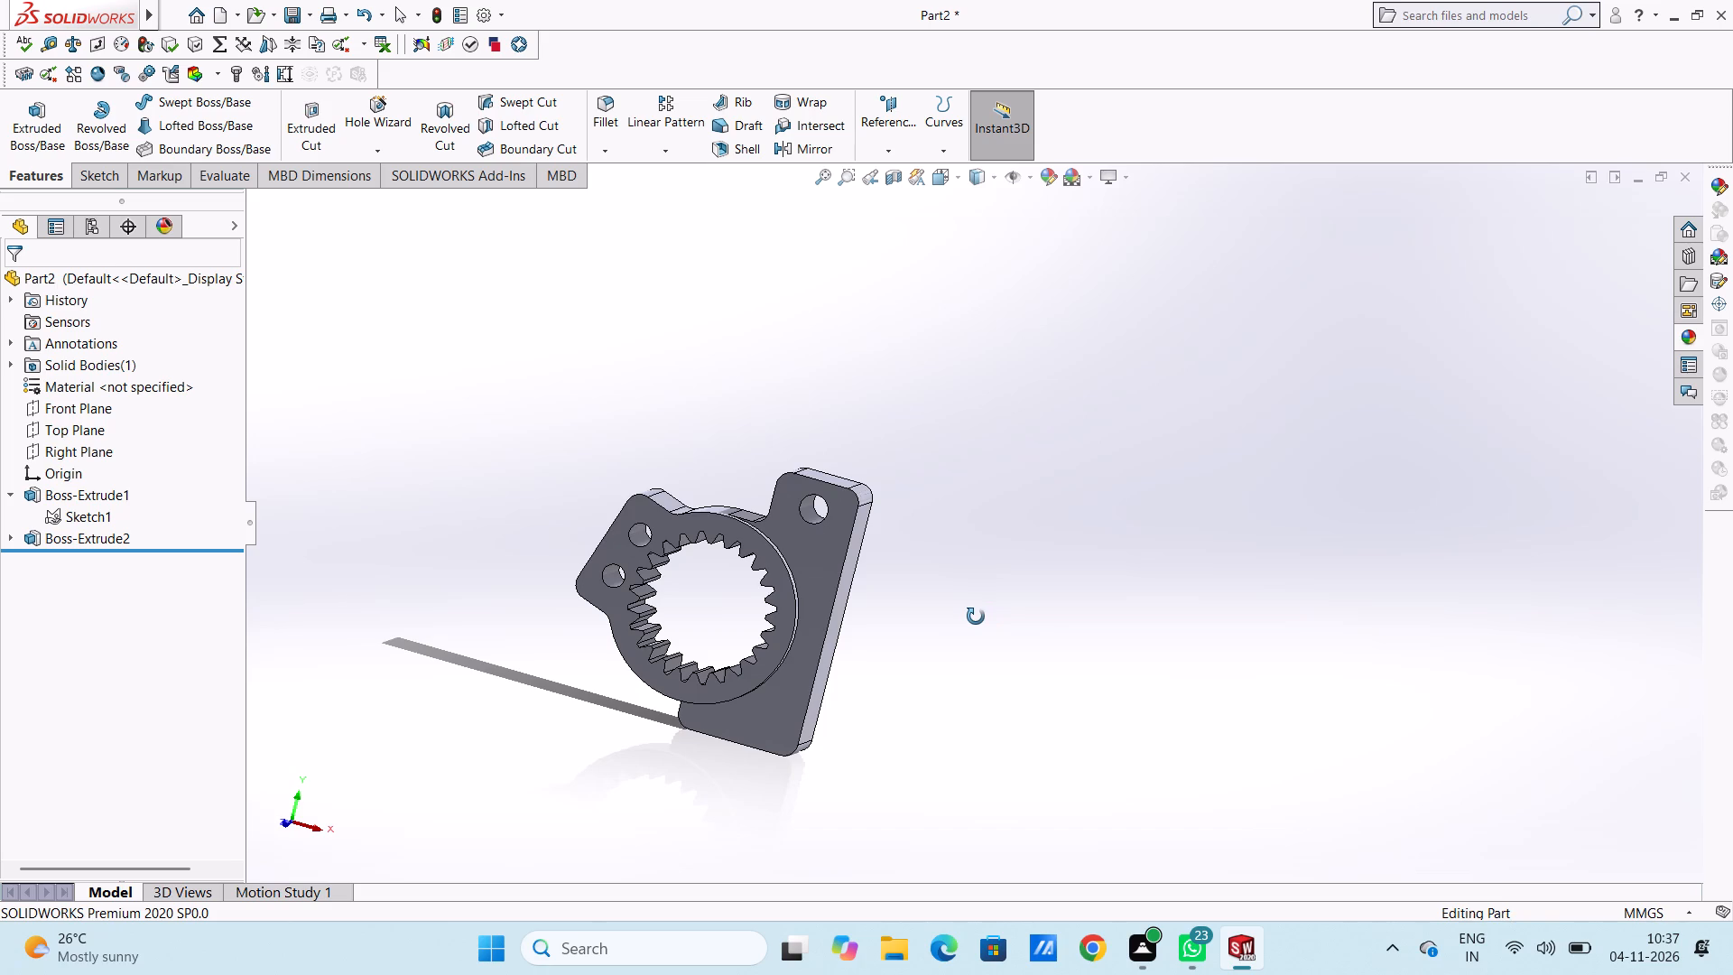
middle_drag(976, 617, 1015, 629)
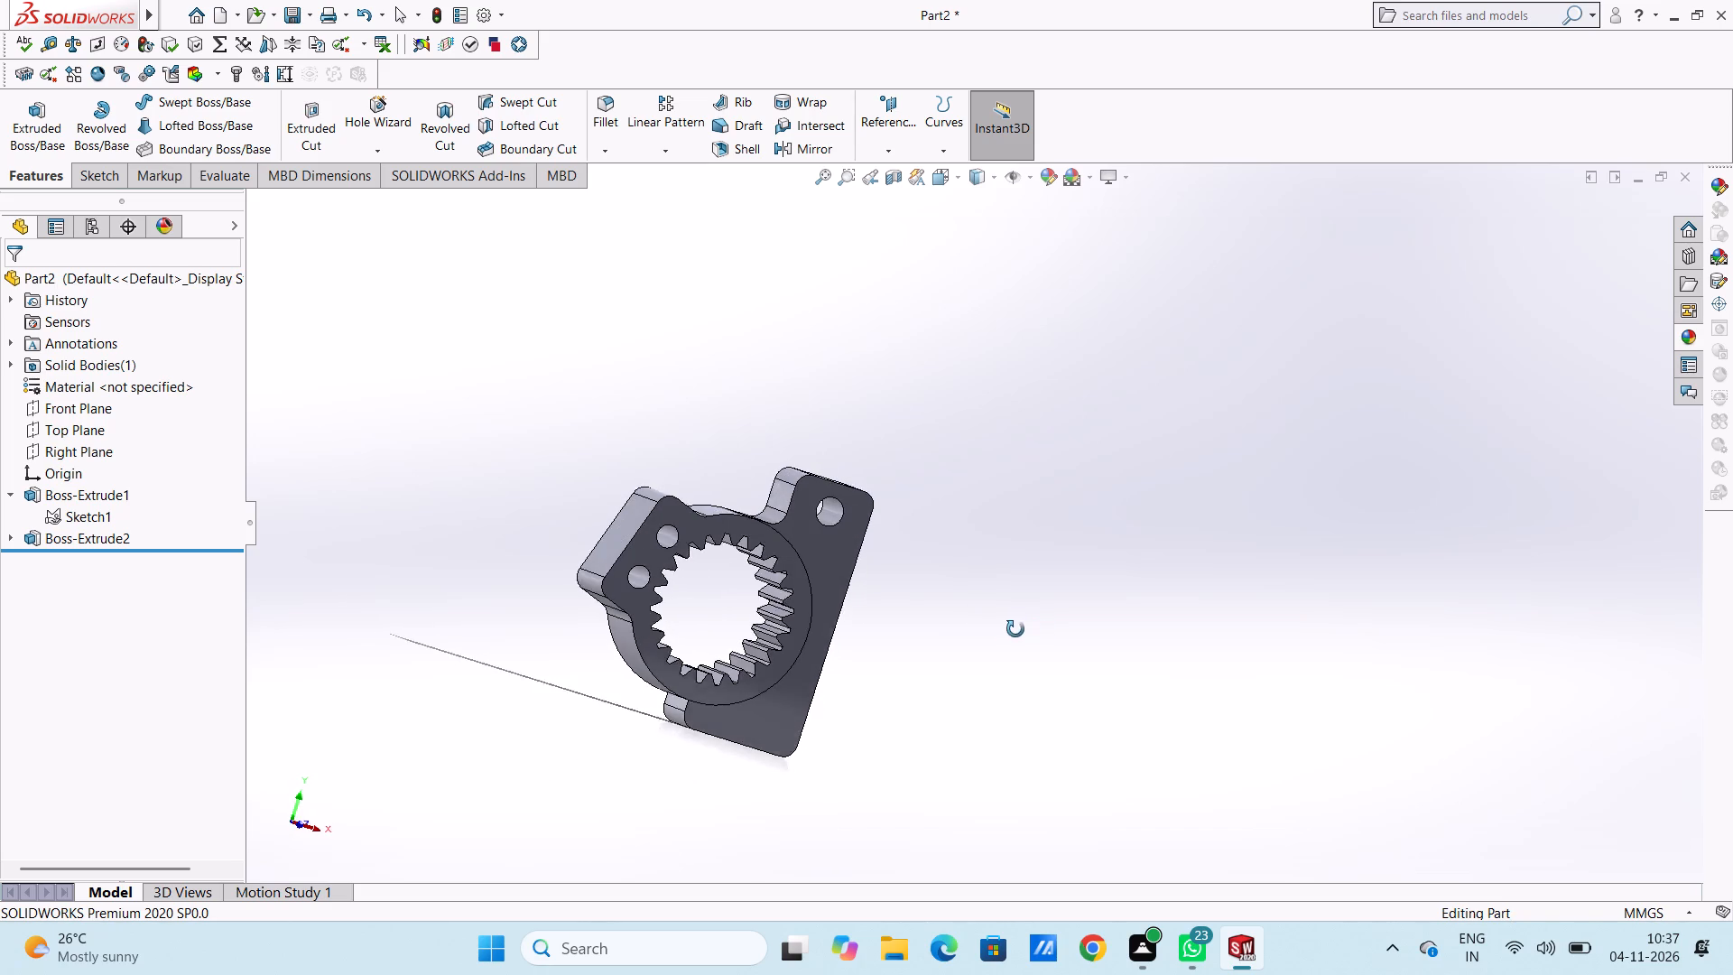
middle_drag(1015, 629, 973, 635)
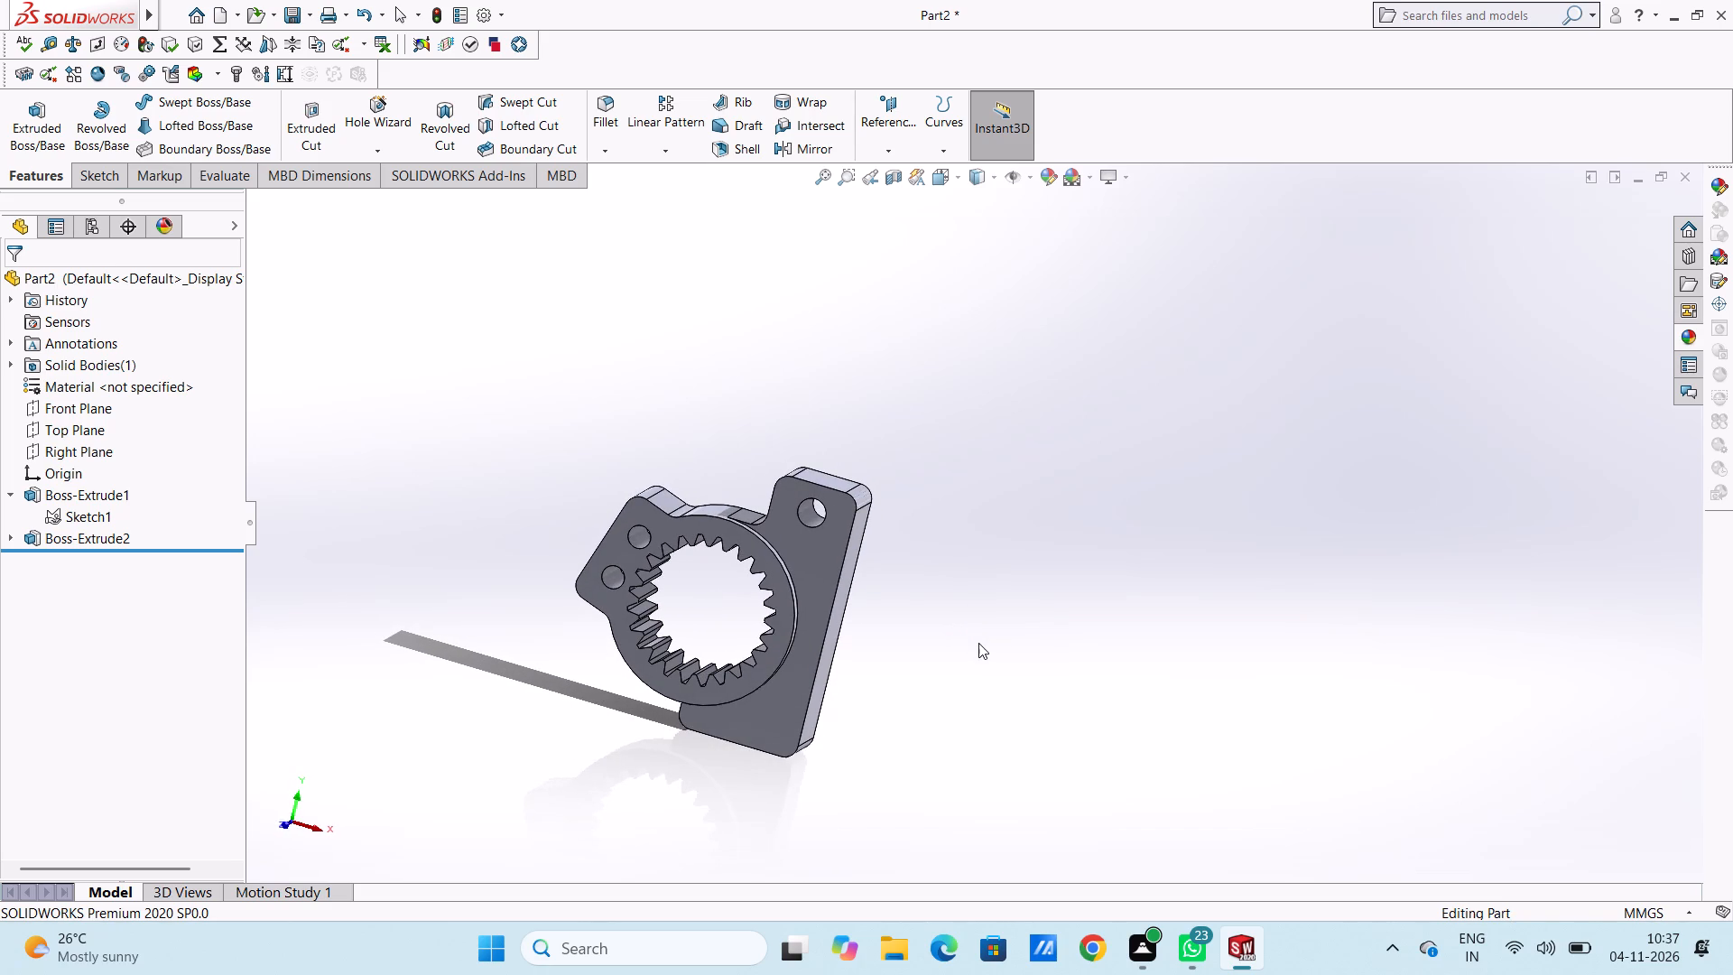
key(ctrl+z)
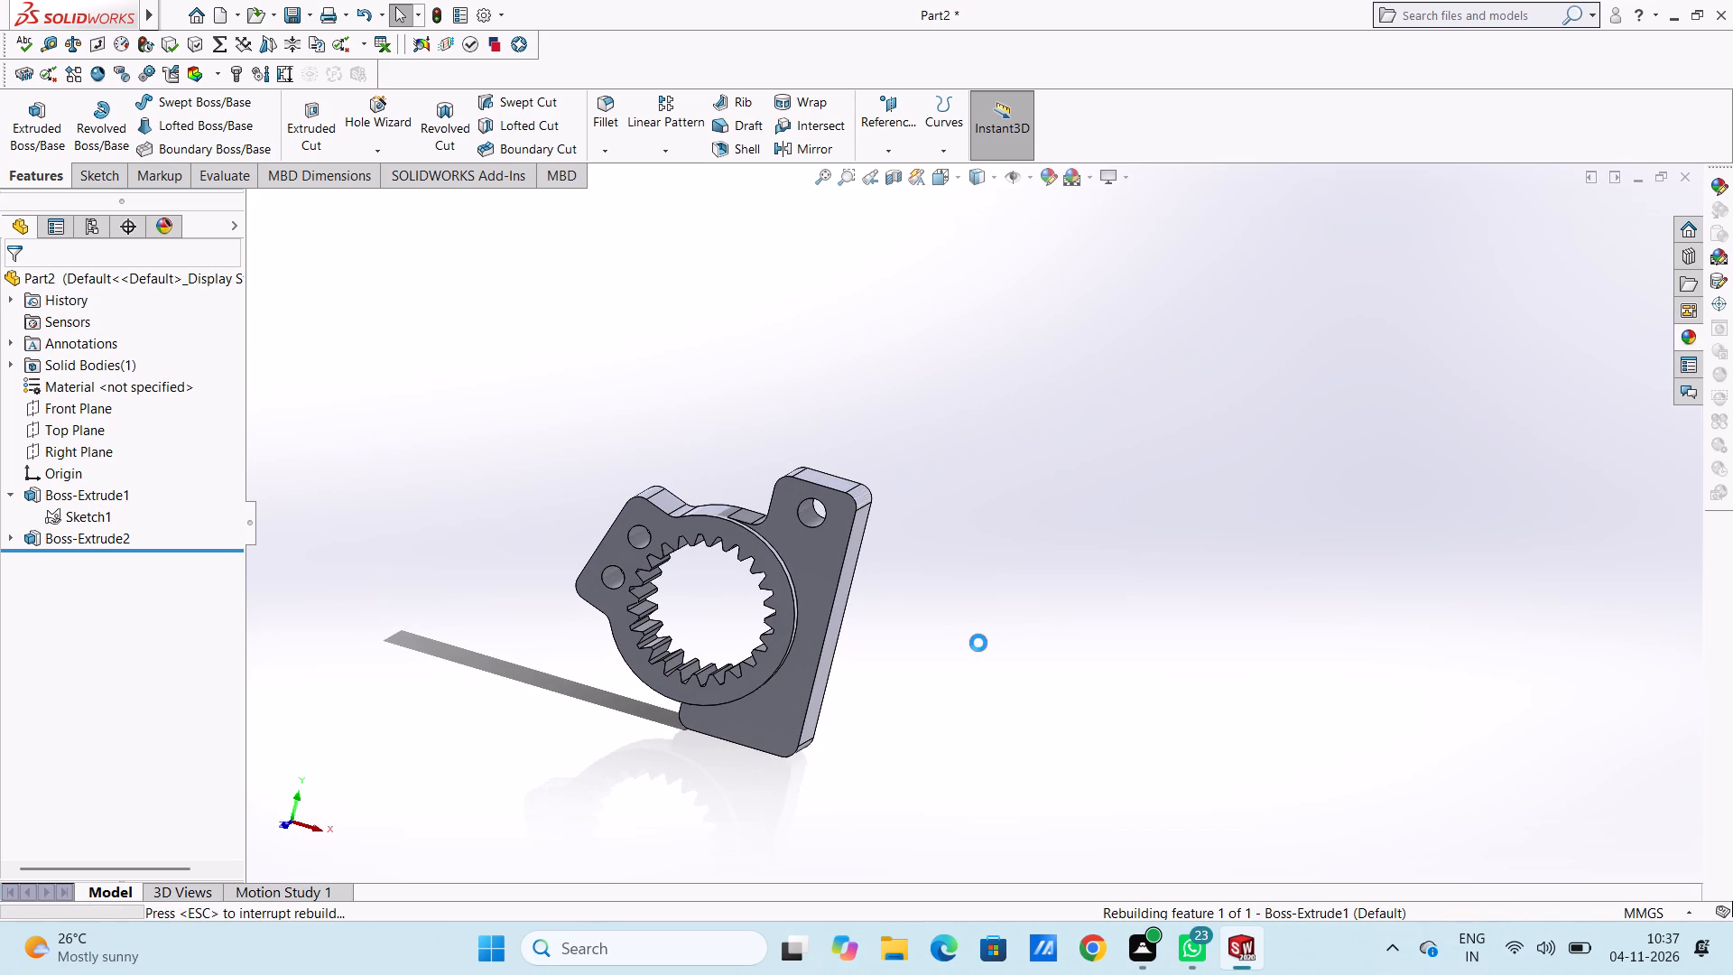
key(ctrl+z)
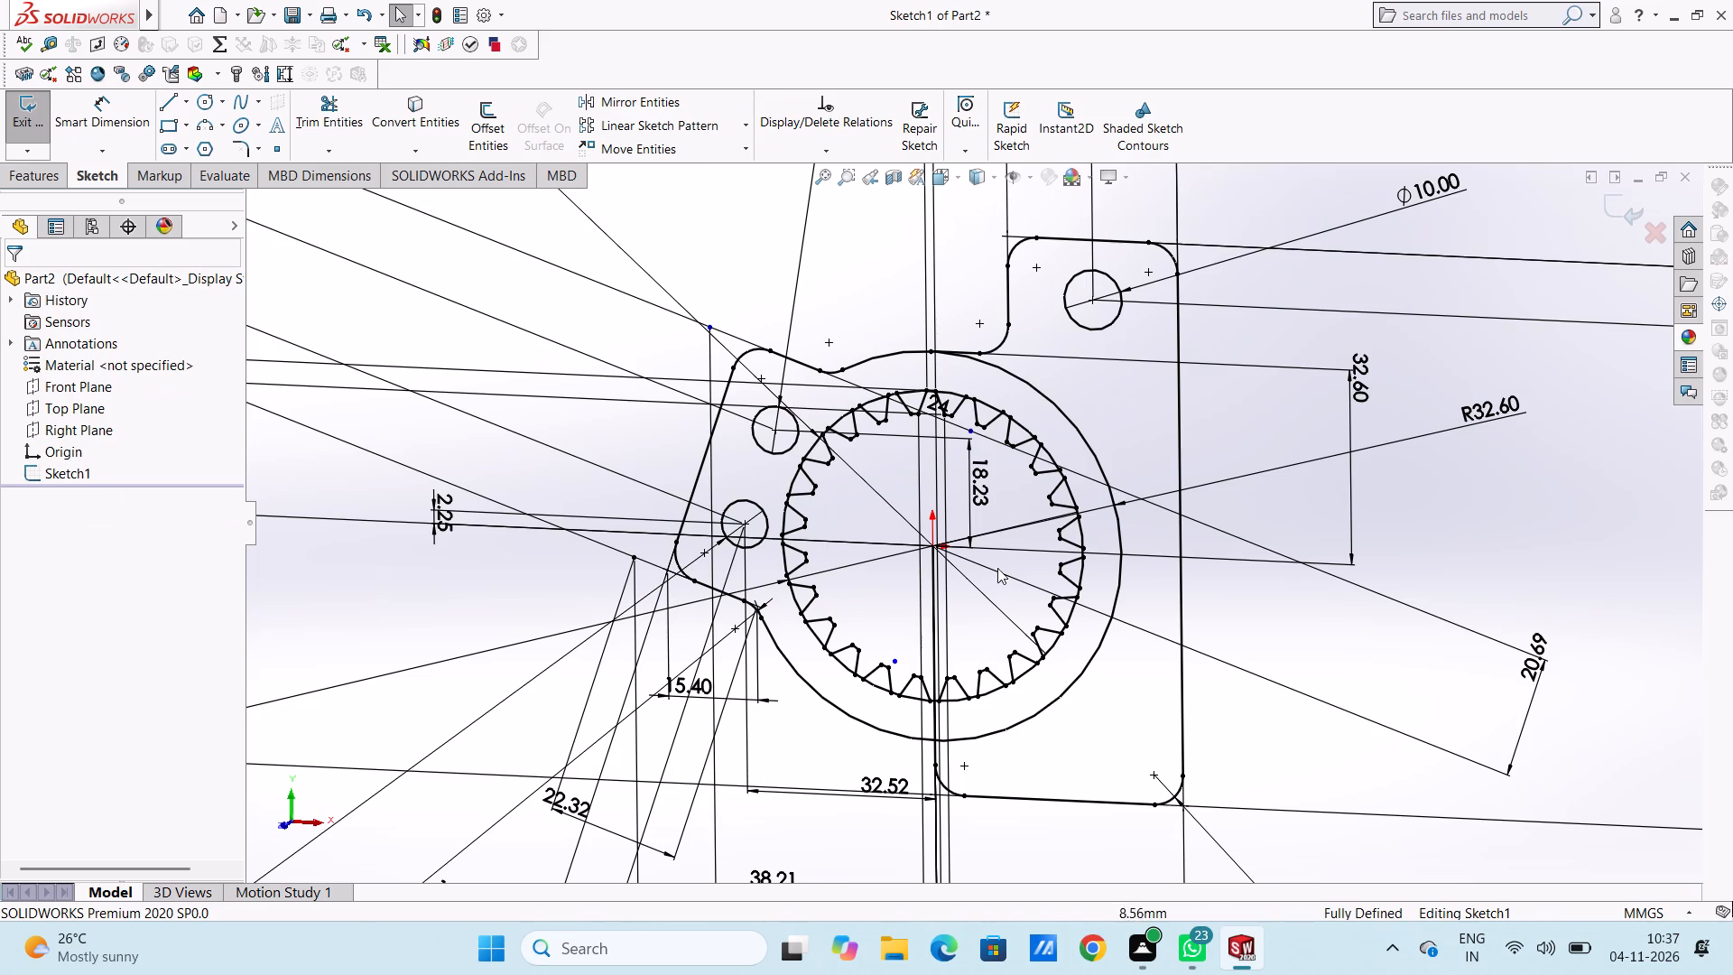
Start a boss extrusion of Sketch1 with three tooth regions as contours, between the ring's top and the upper arm hole.
scroll(881, 478, down, 4)
middle_drag(904, 469, 898, 500)
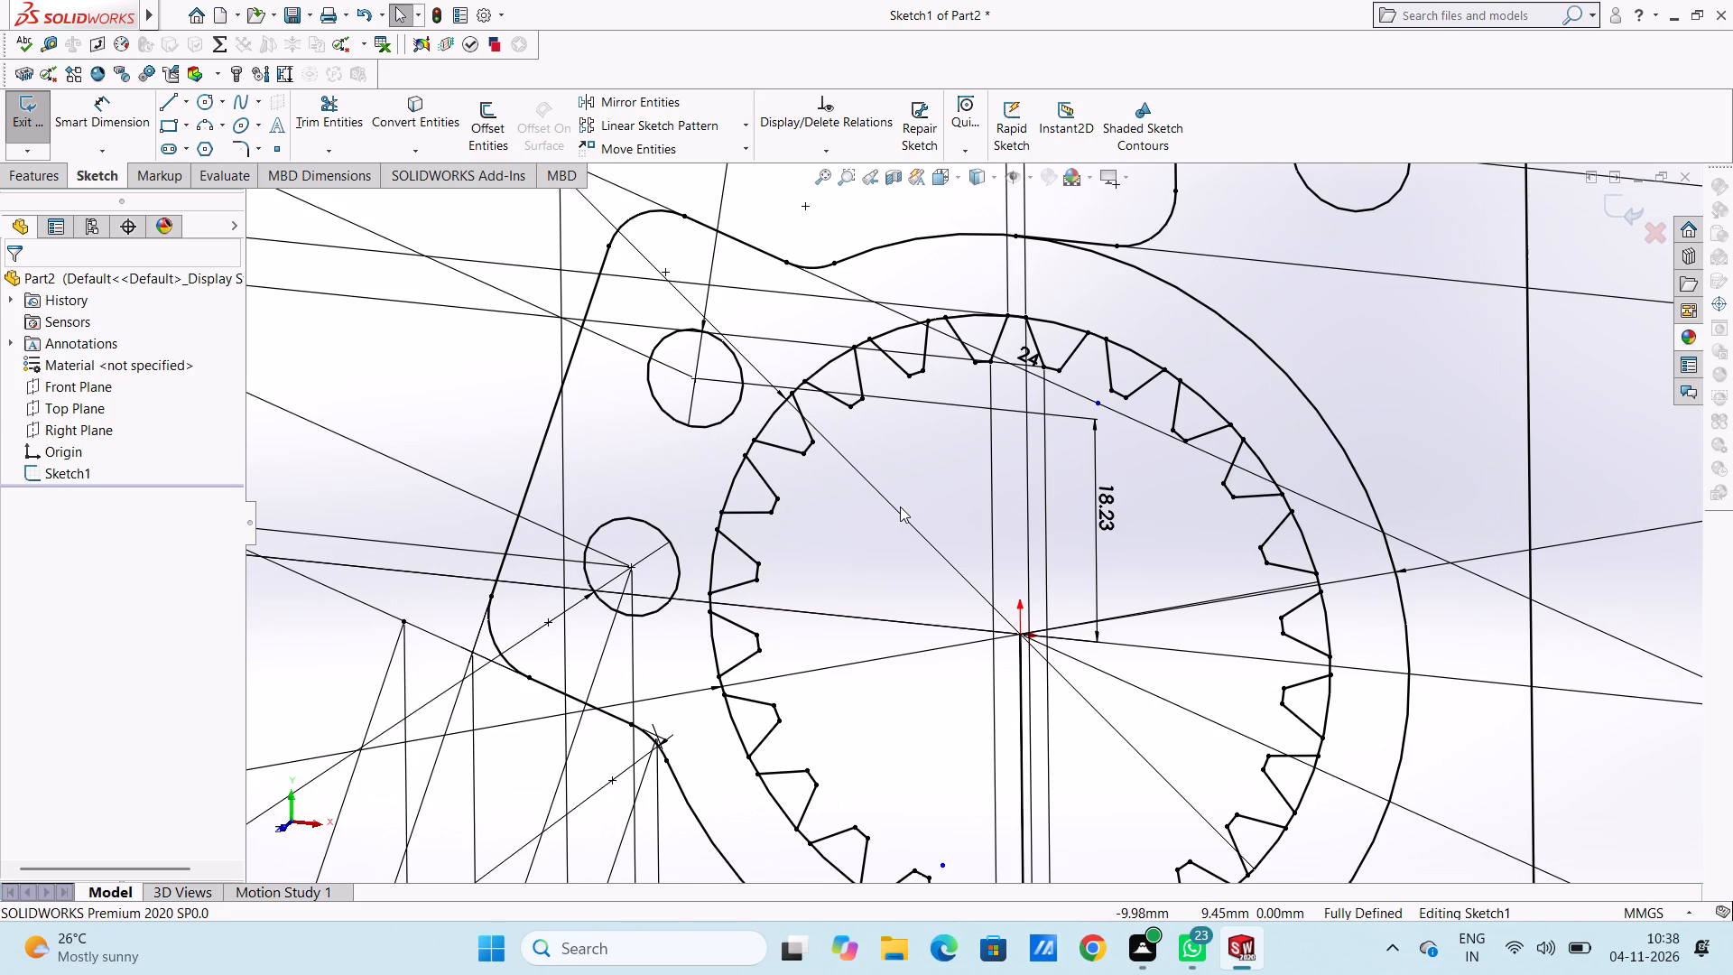
scroll(900, 506, up, 3)
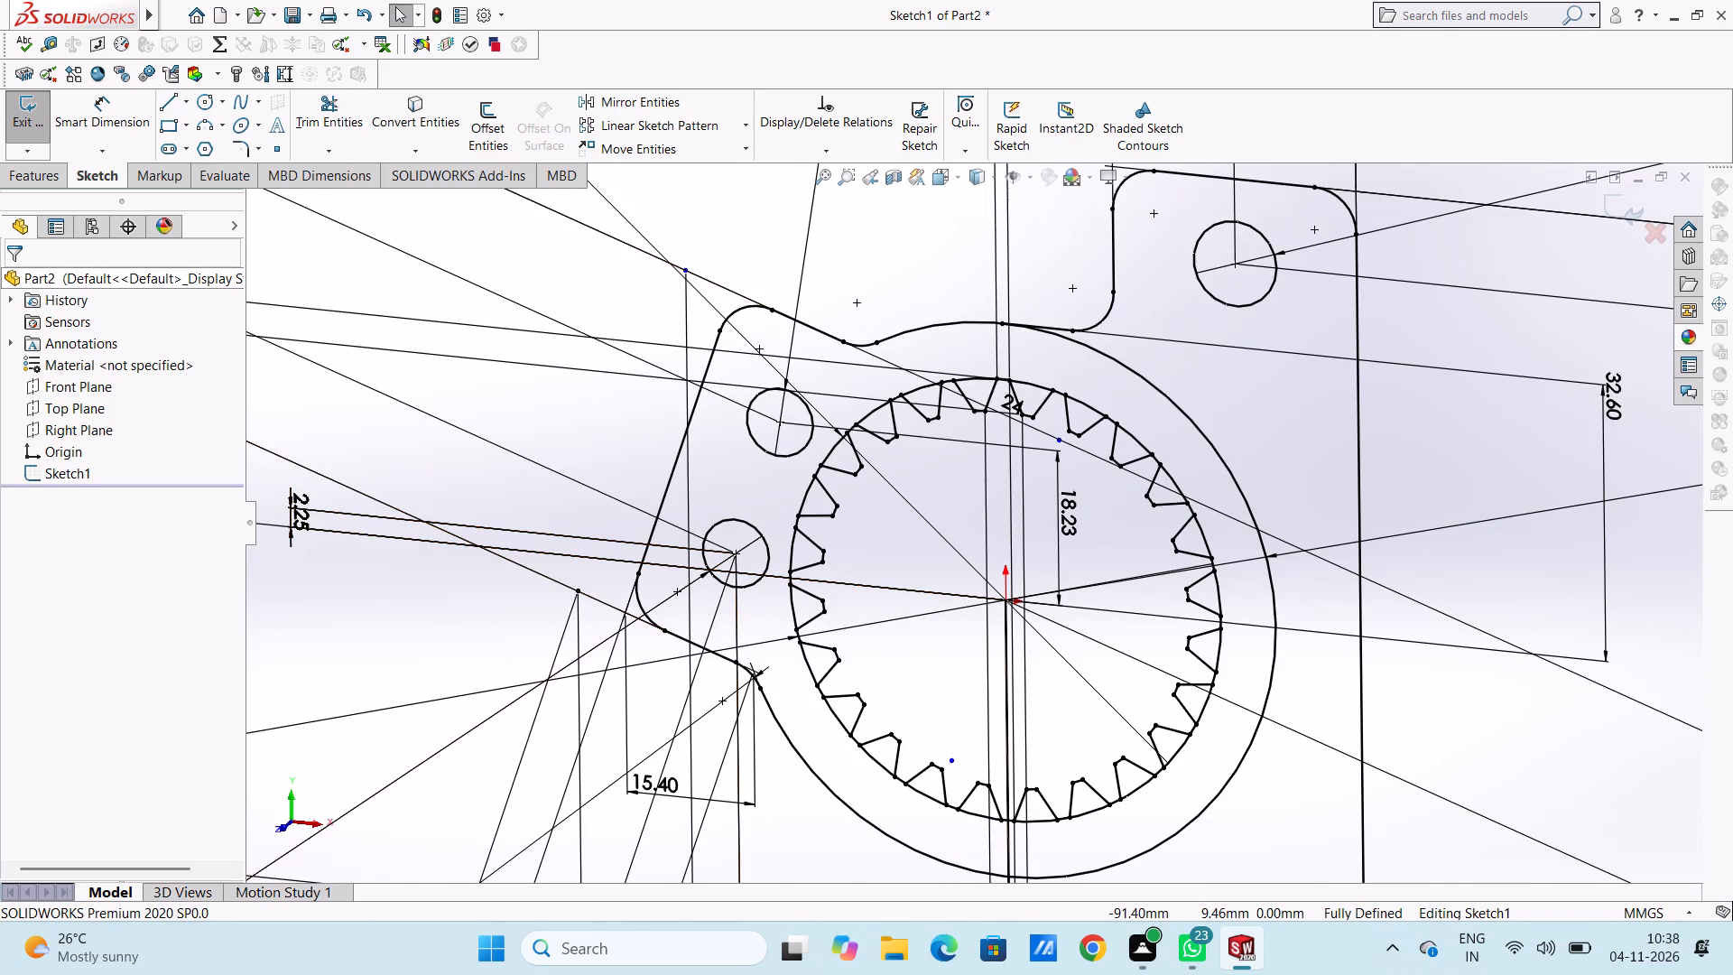
click(60, 179)
click(45, 129)
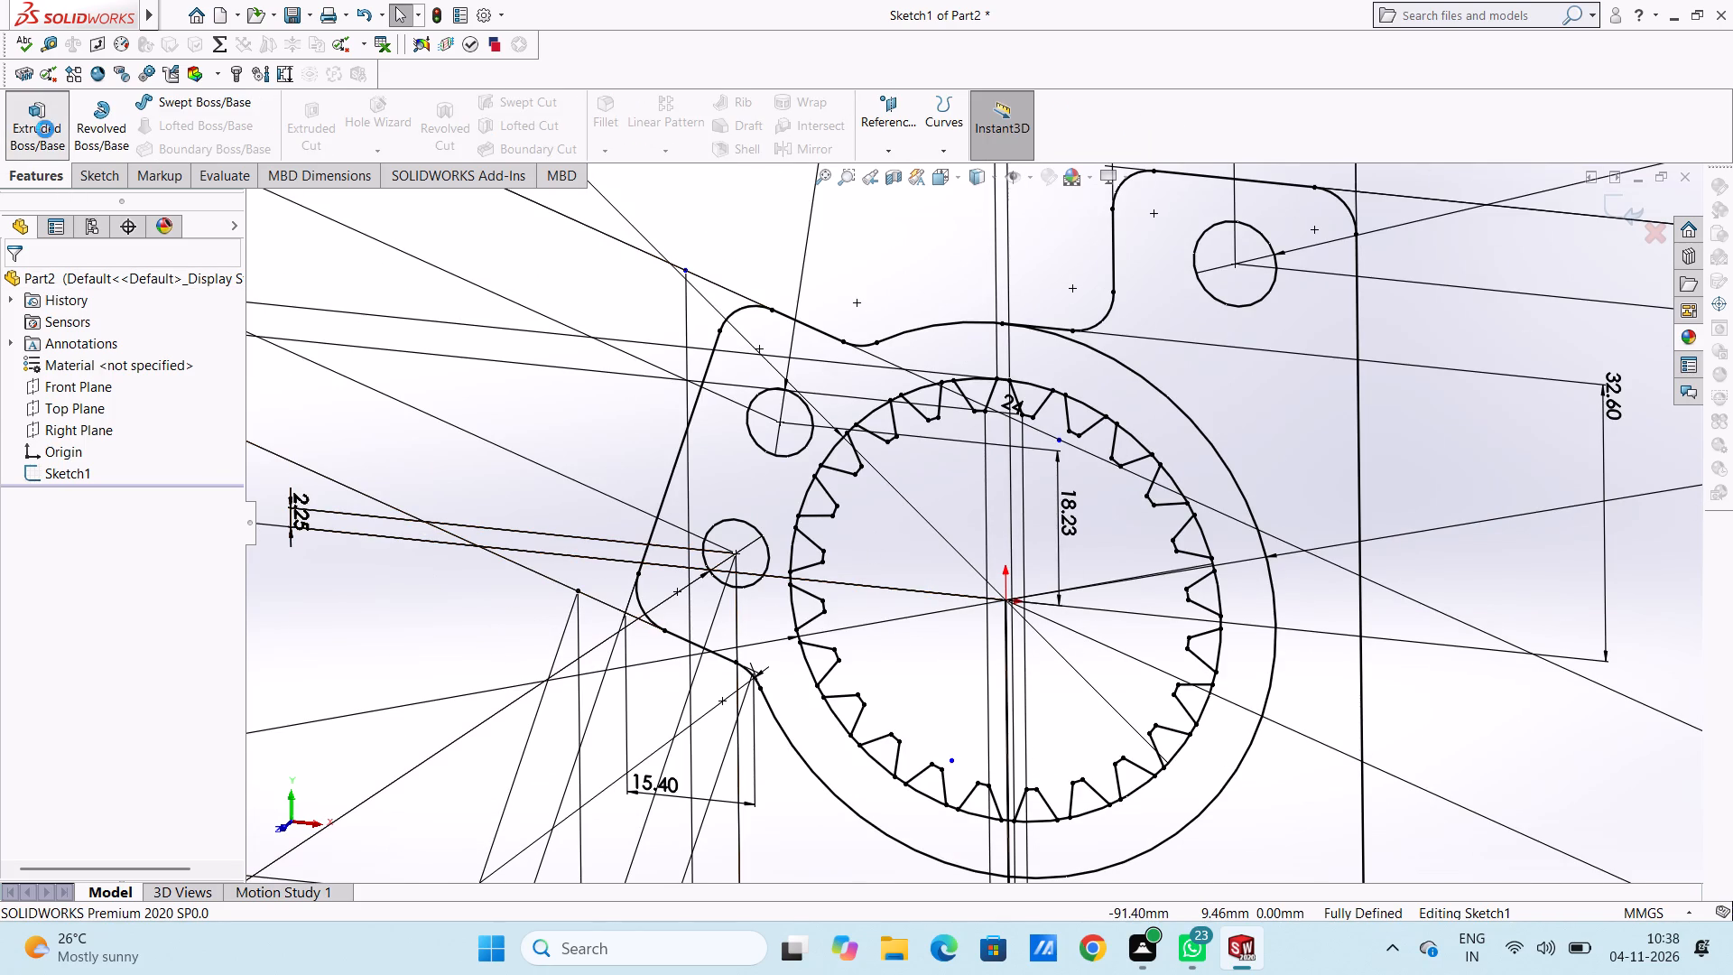
scroll(1006, 464, down, 5)
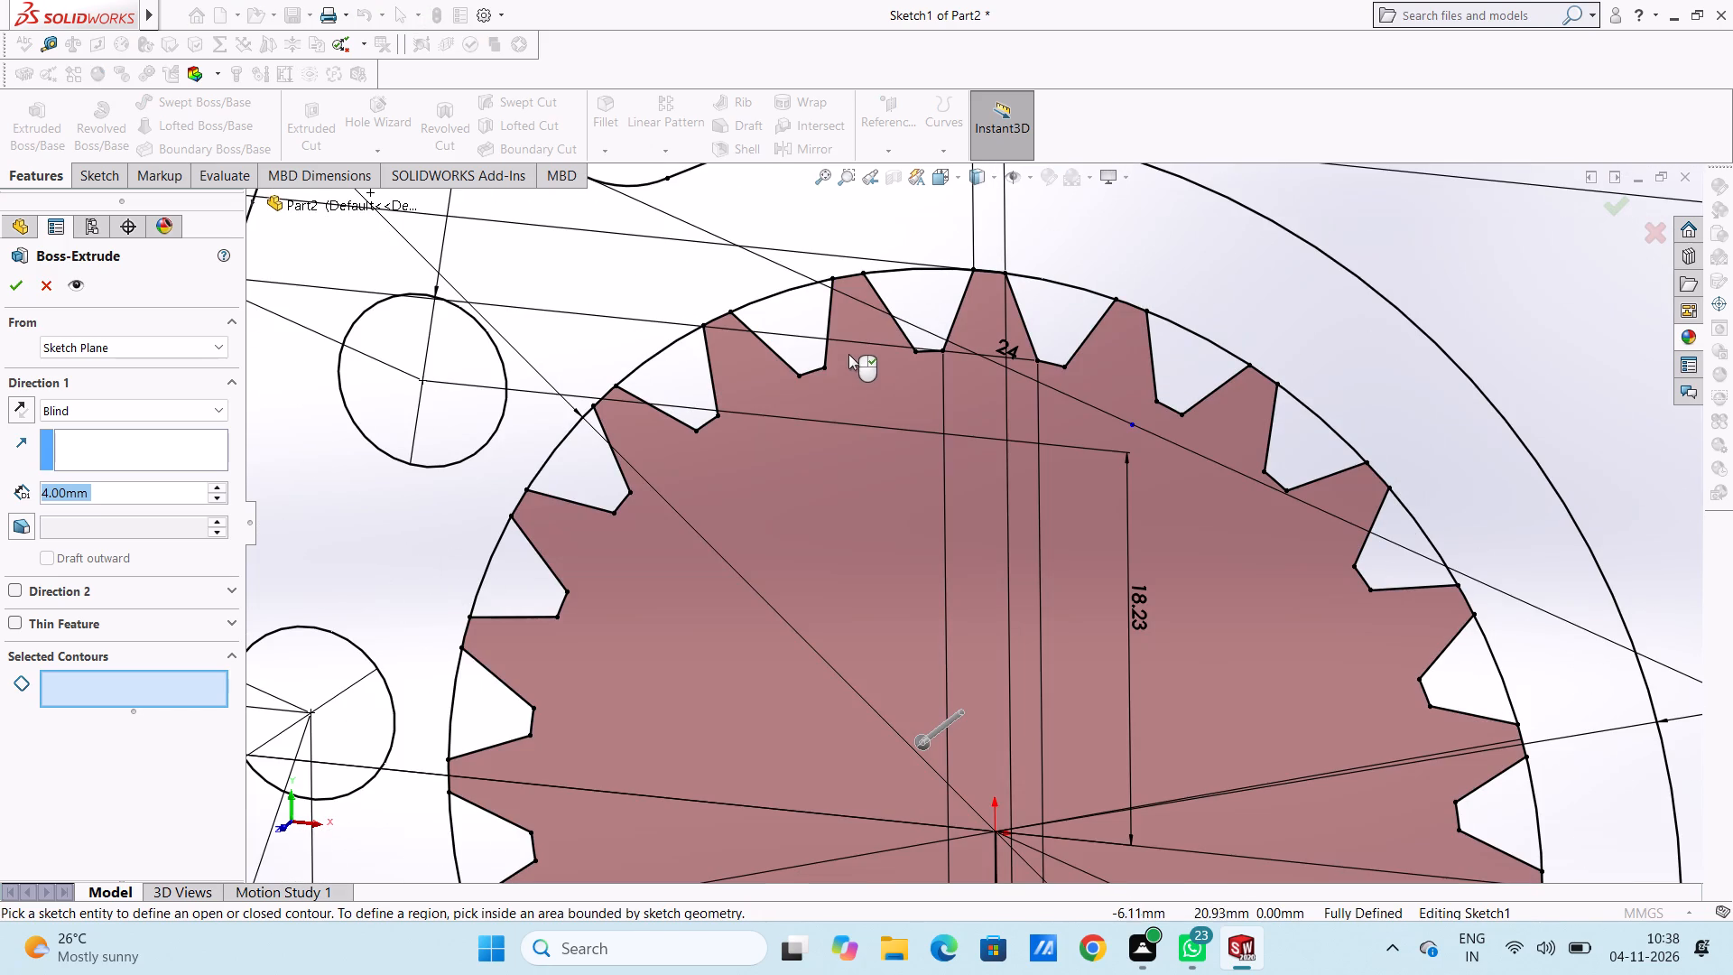
click(802, 329)
click(697, 391)
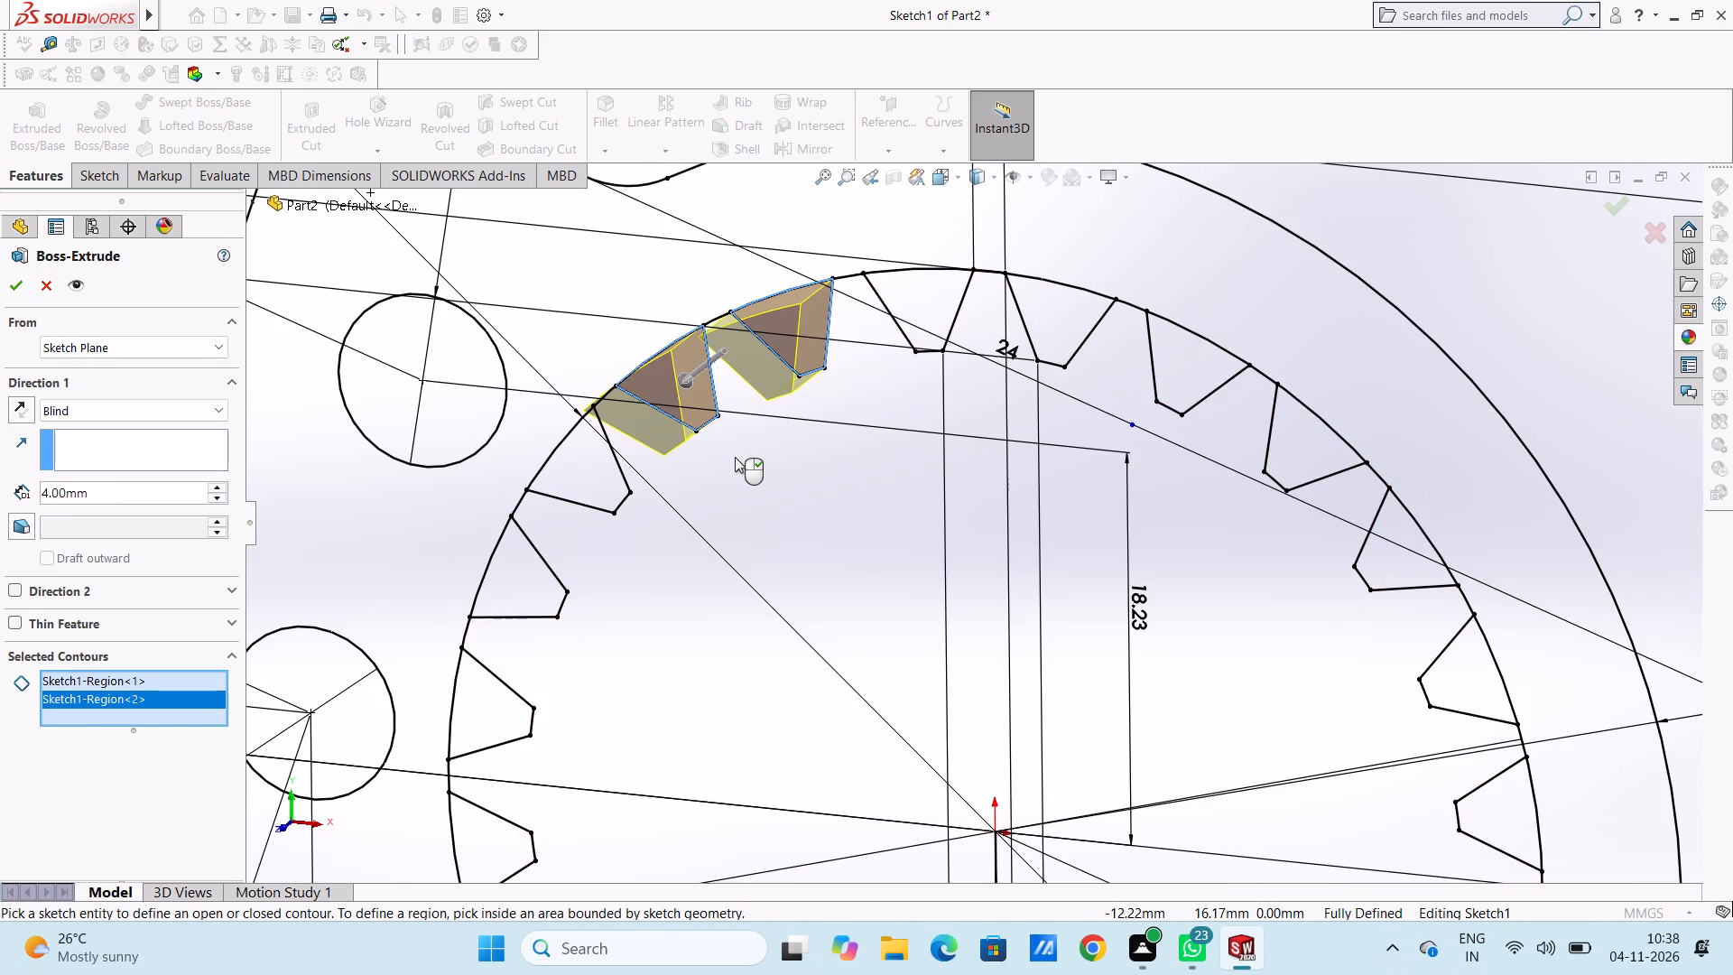
click(907, 308)
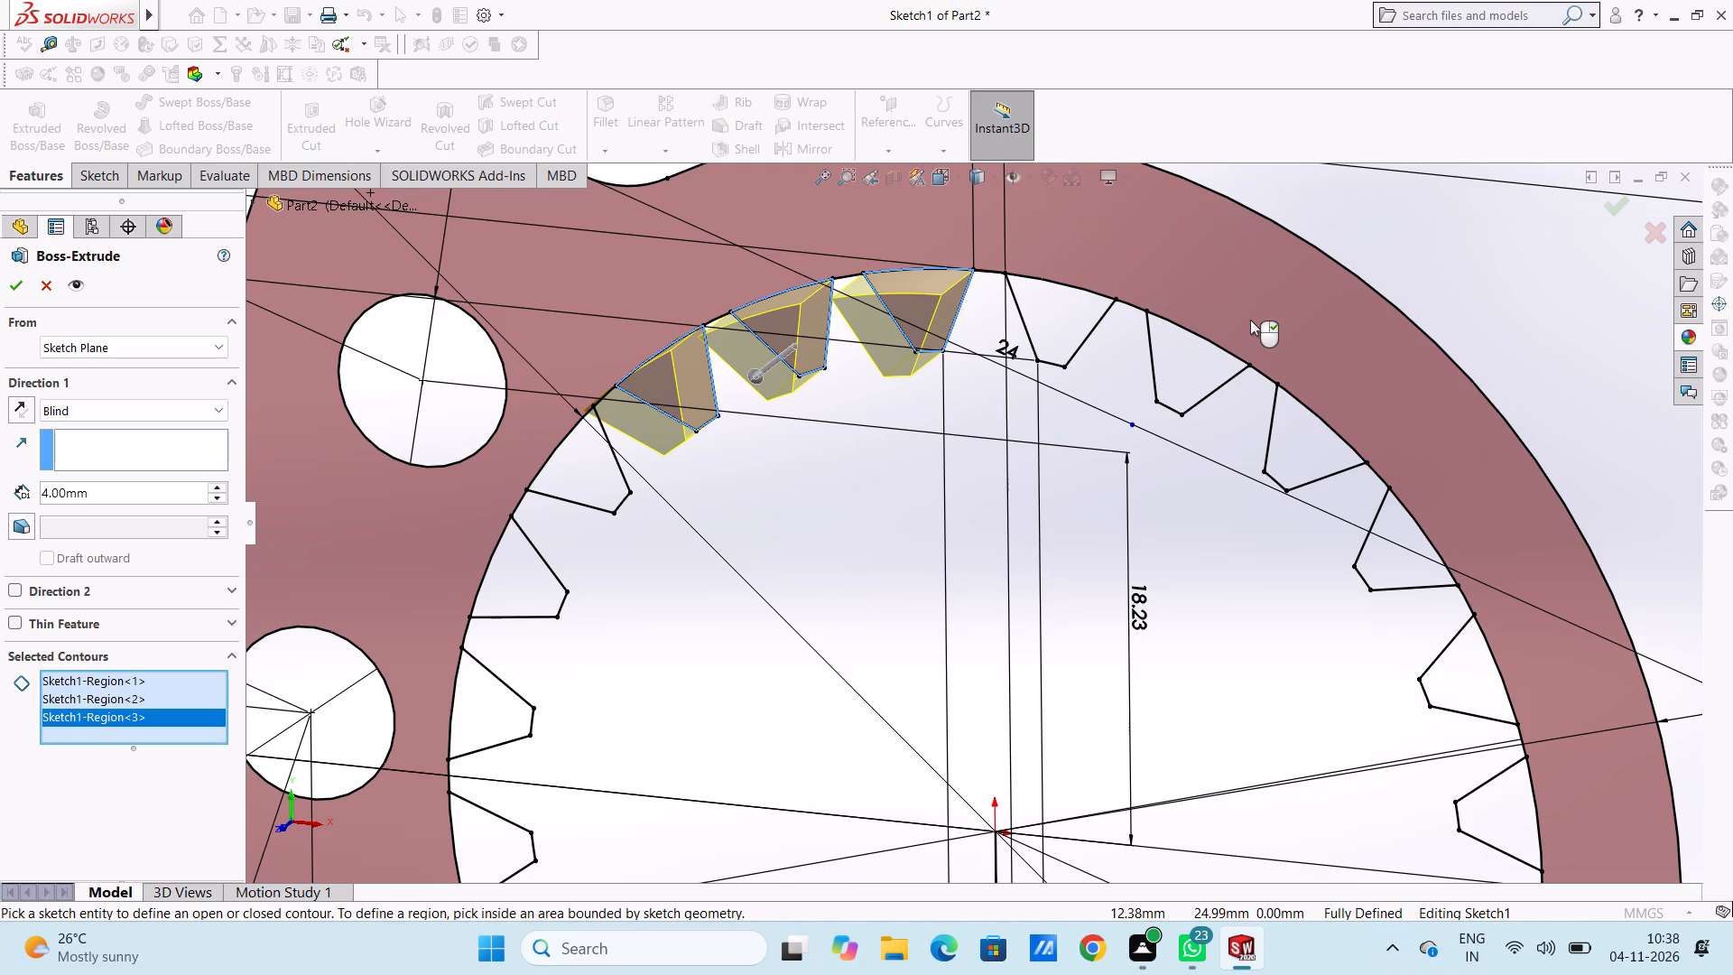
Add the arm-and-ring region and the plate region with the 10 mm hole to the extrusion's contours.
scroll(1238, 323, down, 1)
scroll(1237, 320, up, 2)
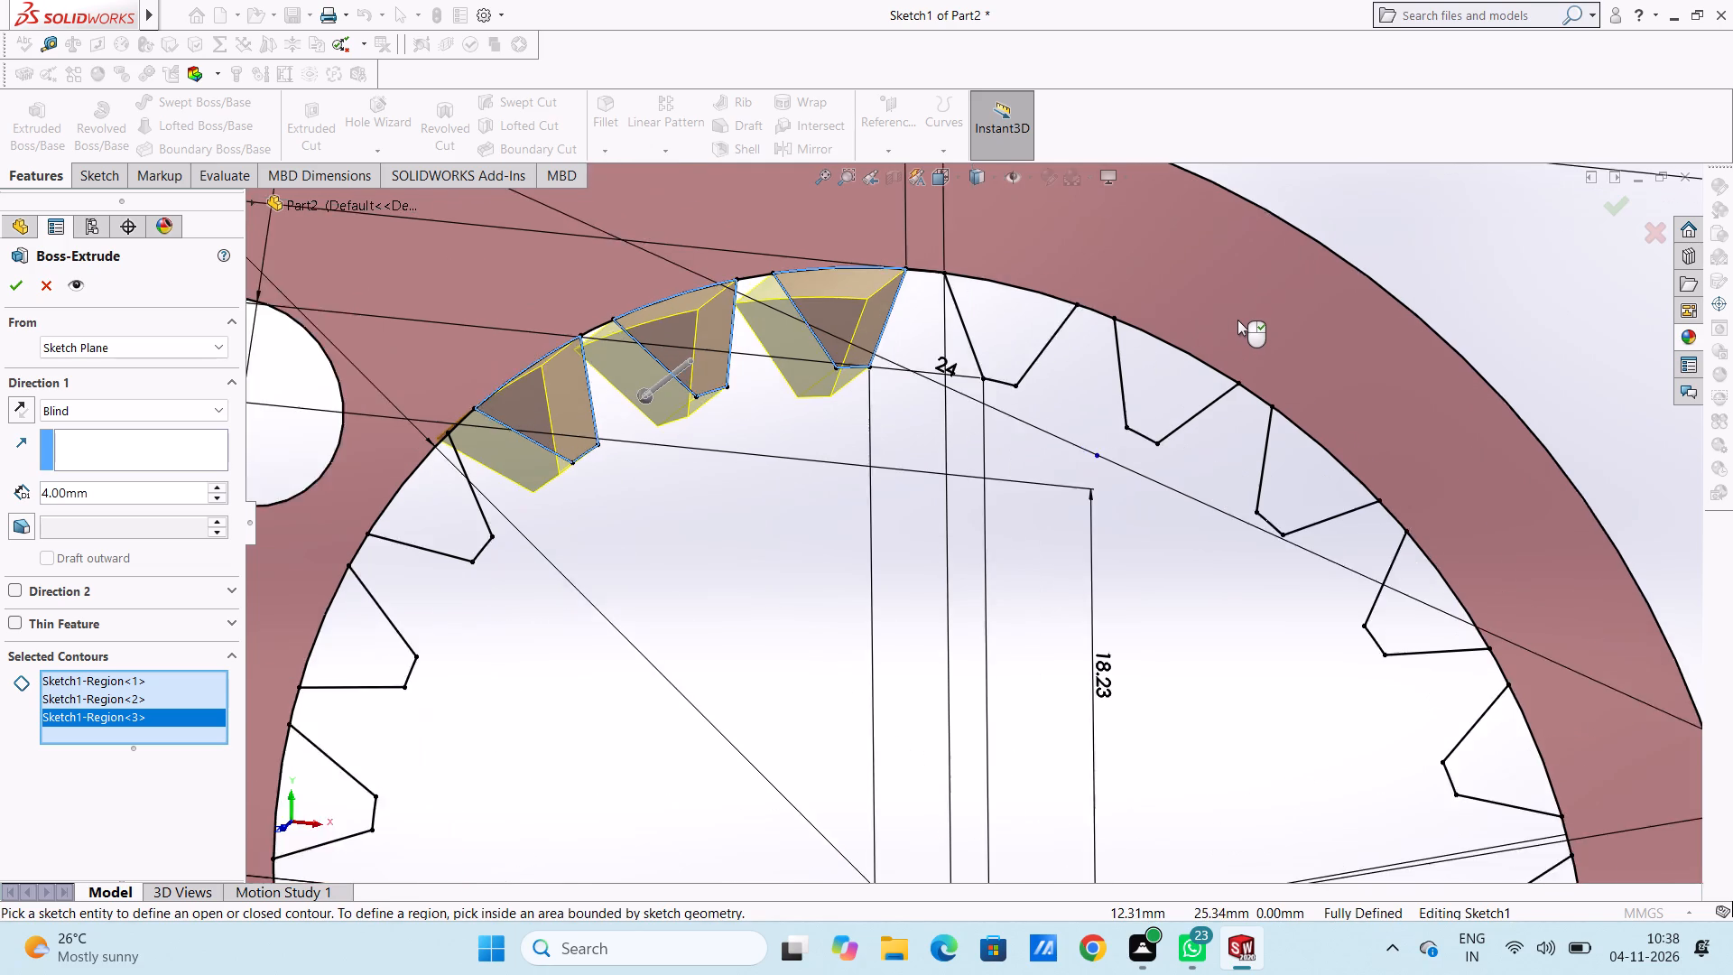
scroll(1237, 320, up, 1)
click(1194, 381)
scroll(1283, 335, up, 1)
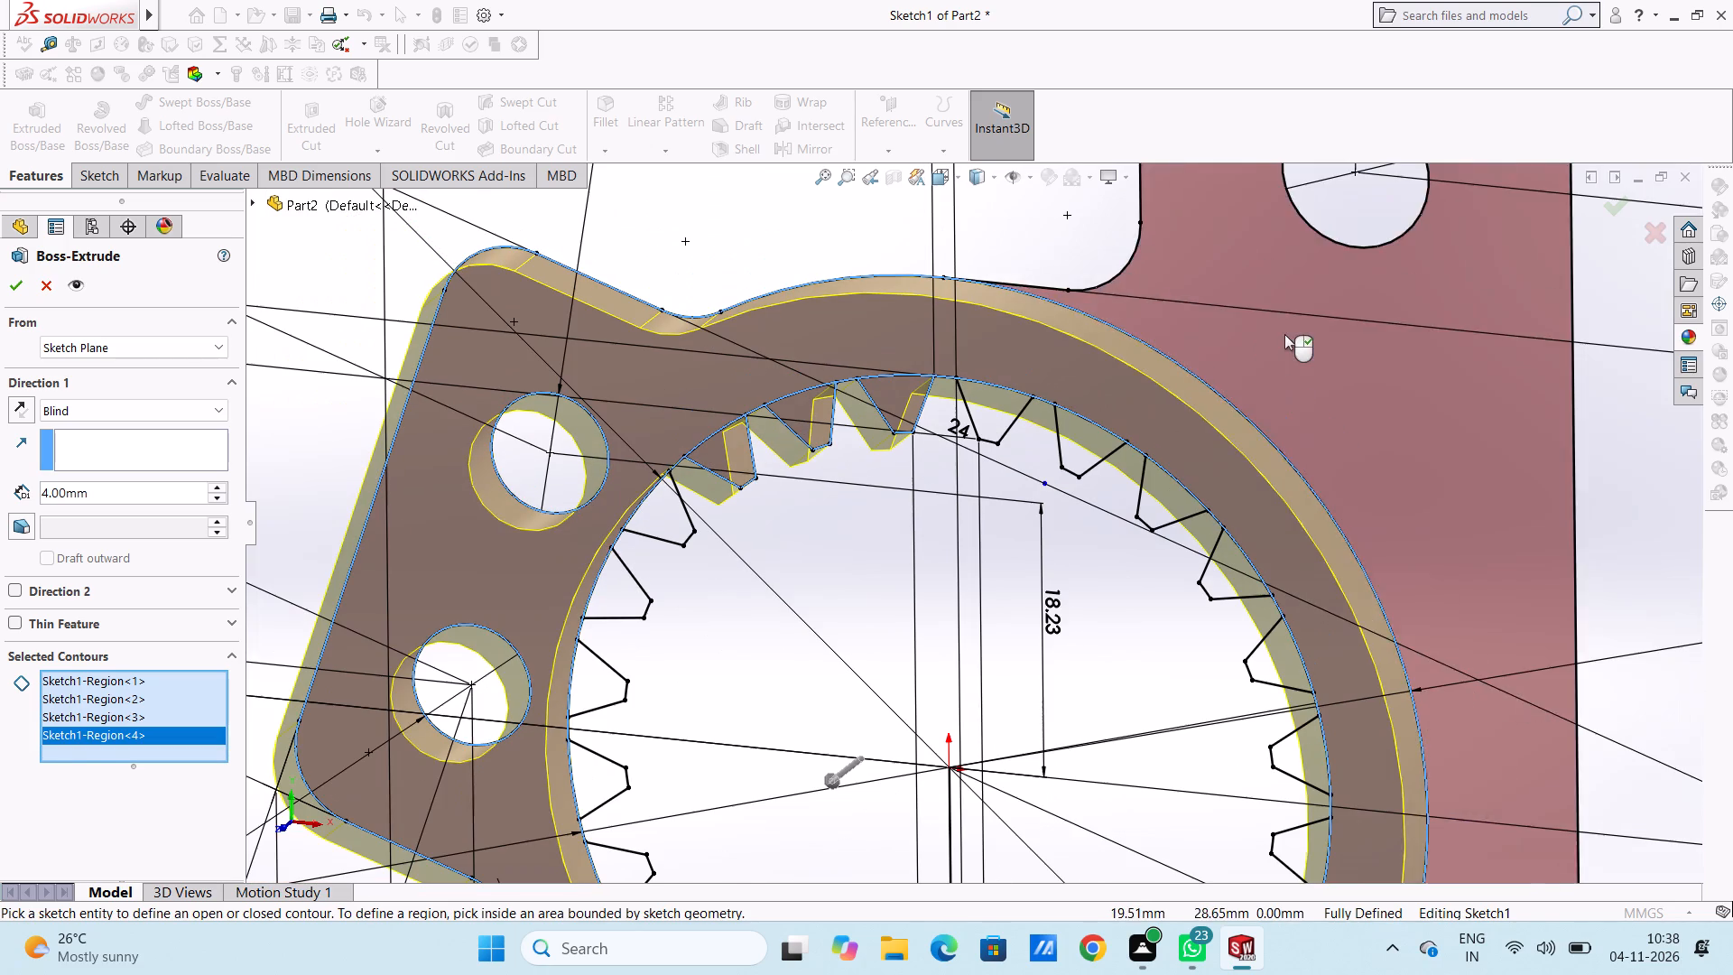
click(1284, 334)
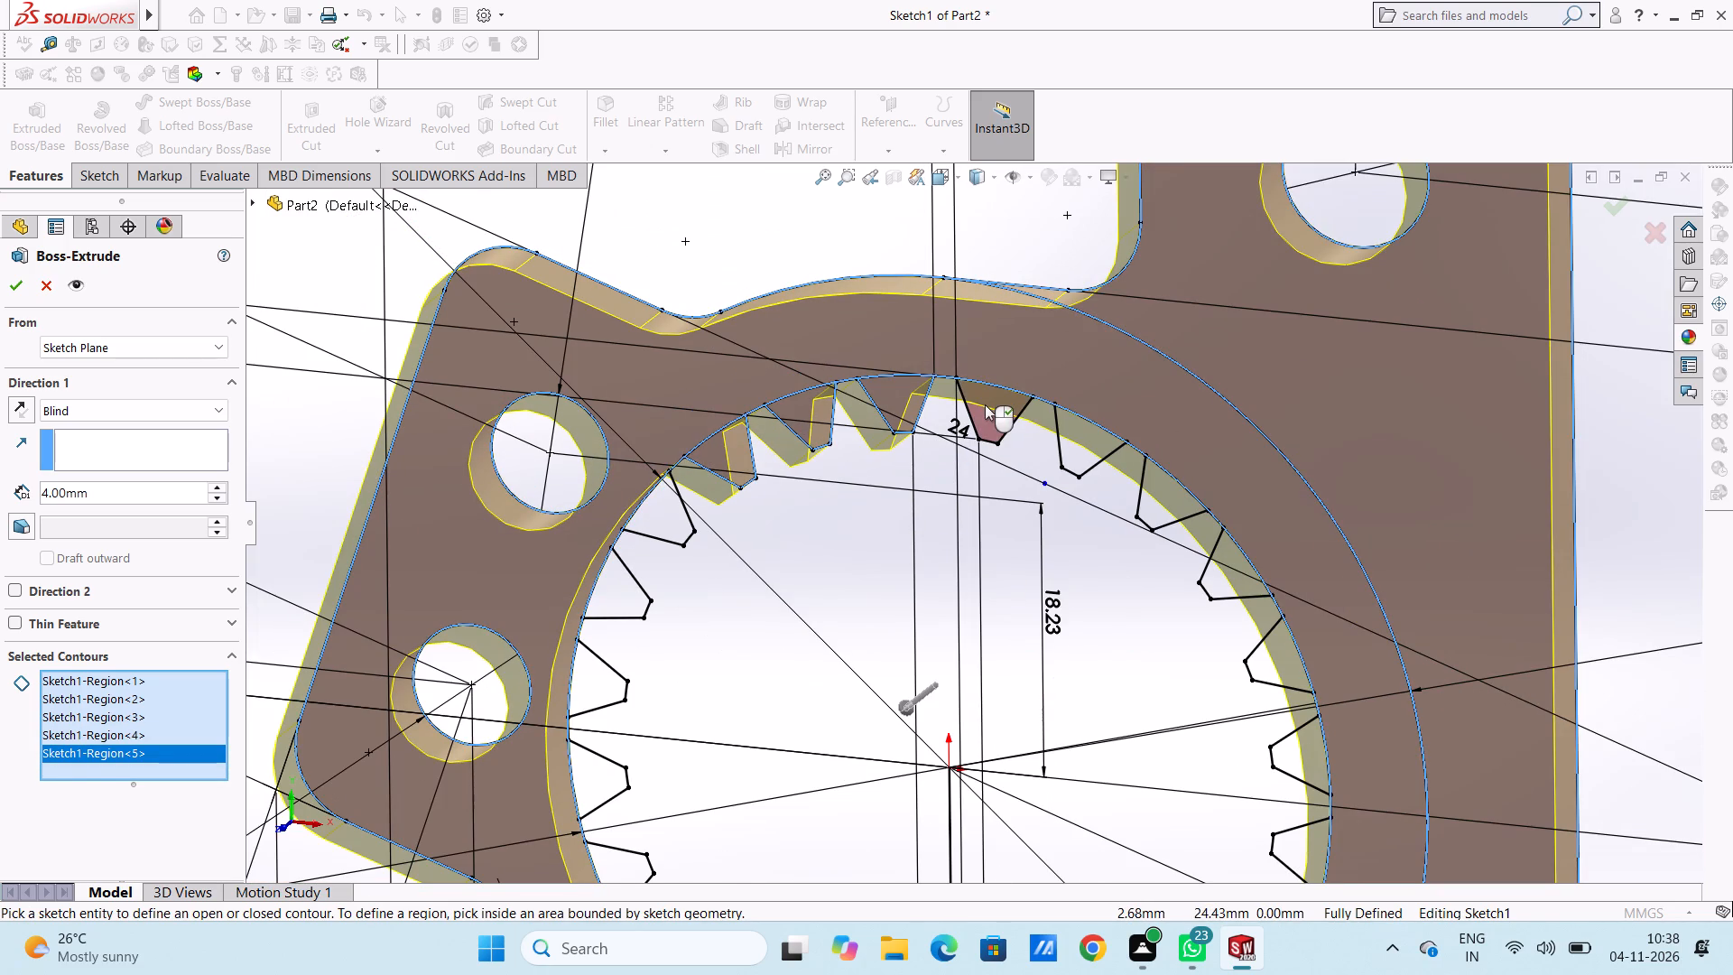
Add four tooth regions to the extrusion's contours, from the ring's top clockwise toward the plate side.
click(985, 404)
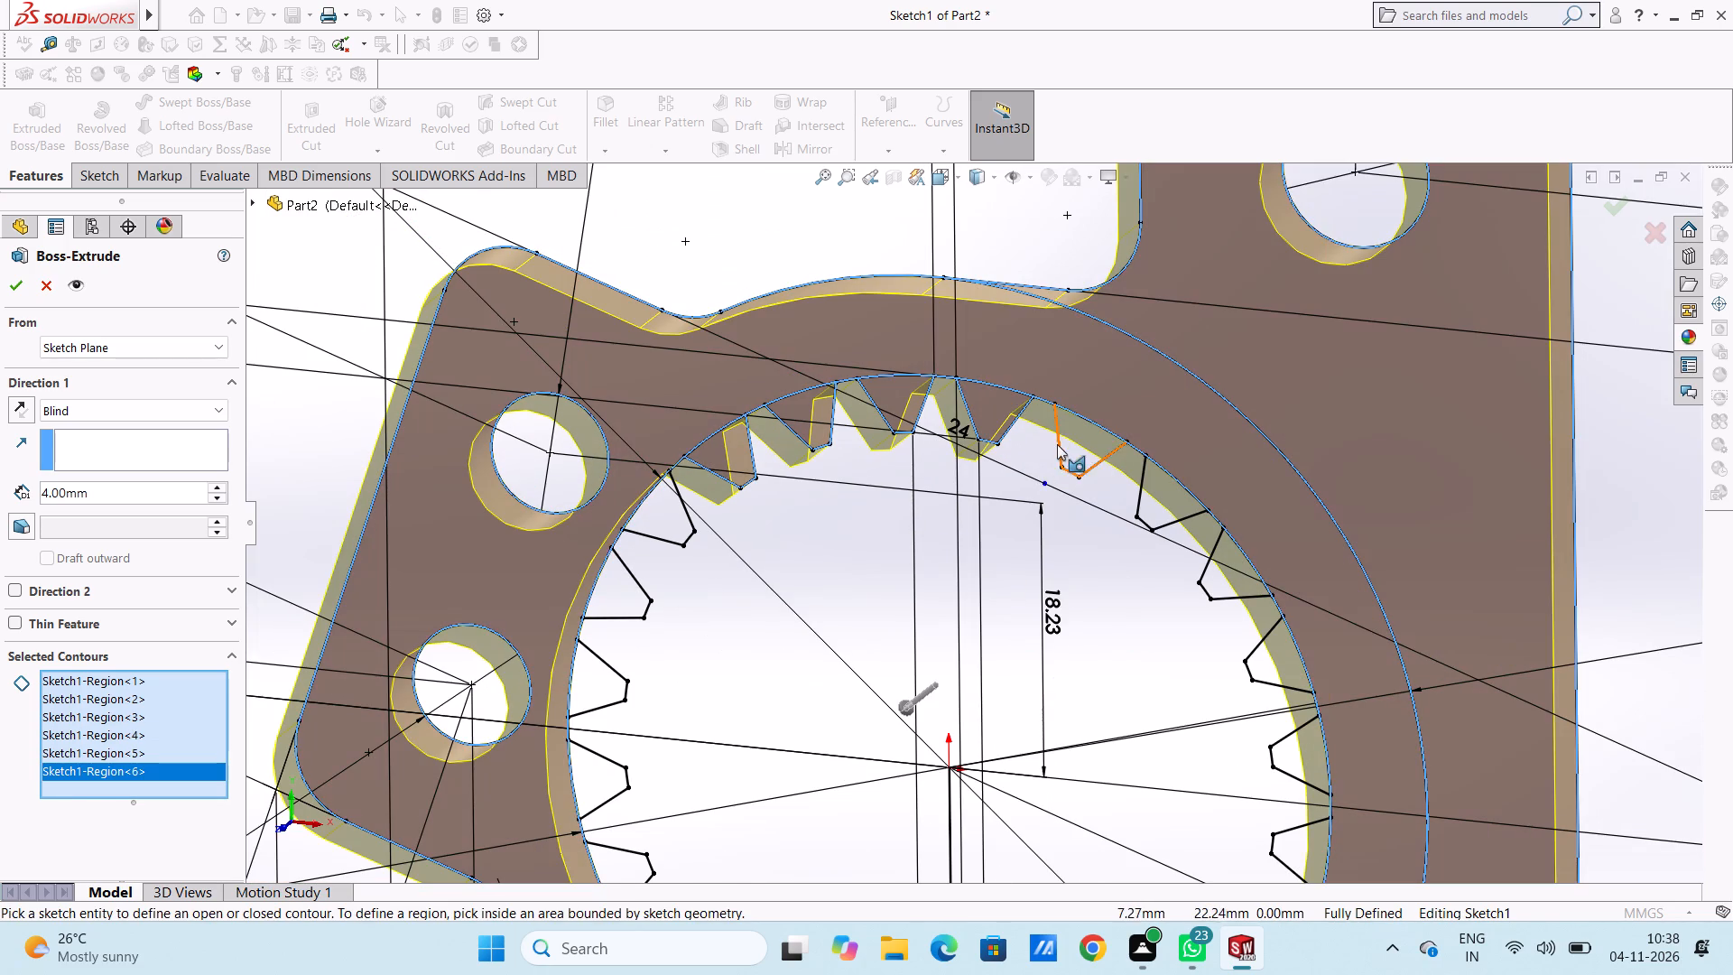
click(1082, 444)
click(1158, 498)
click(1222, 579)
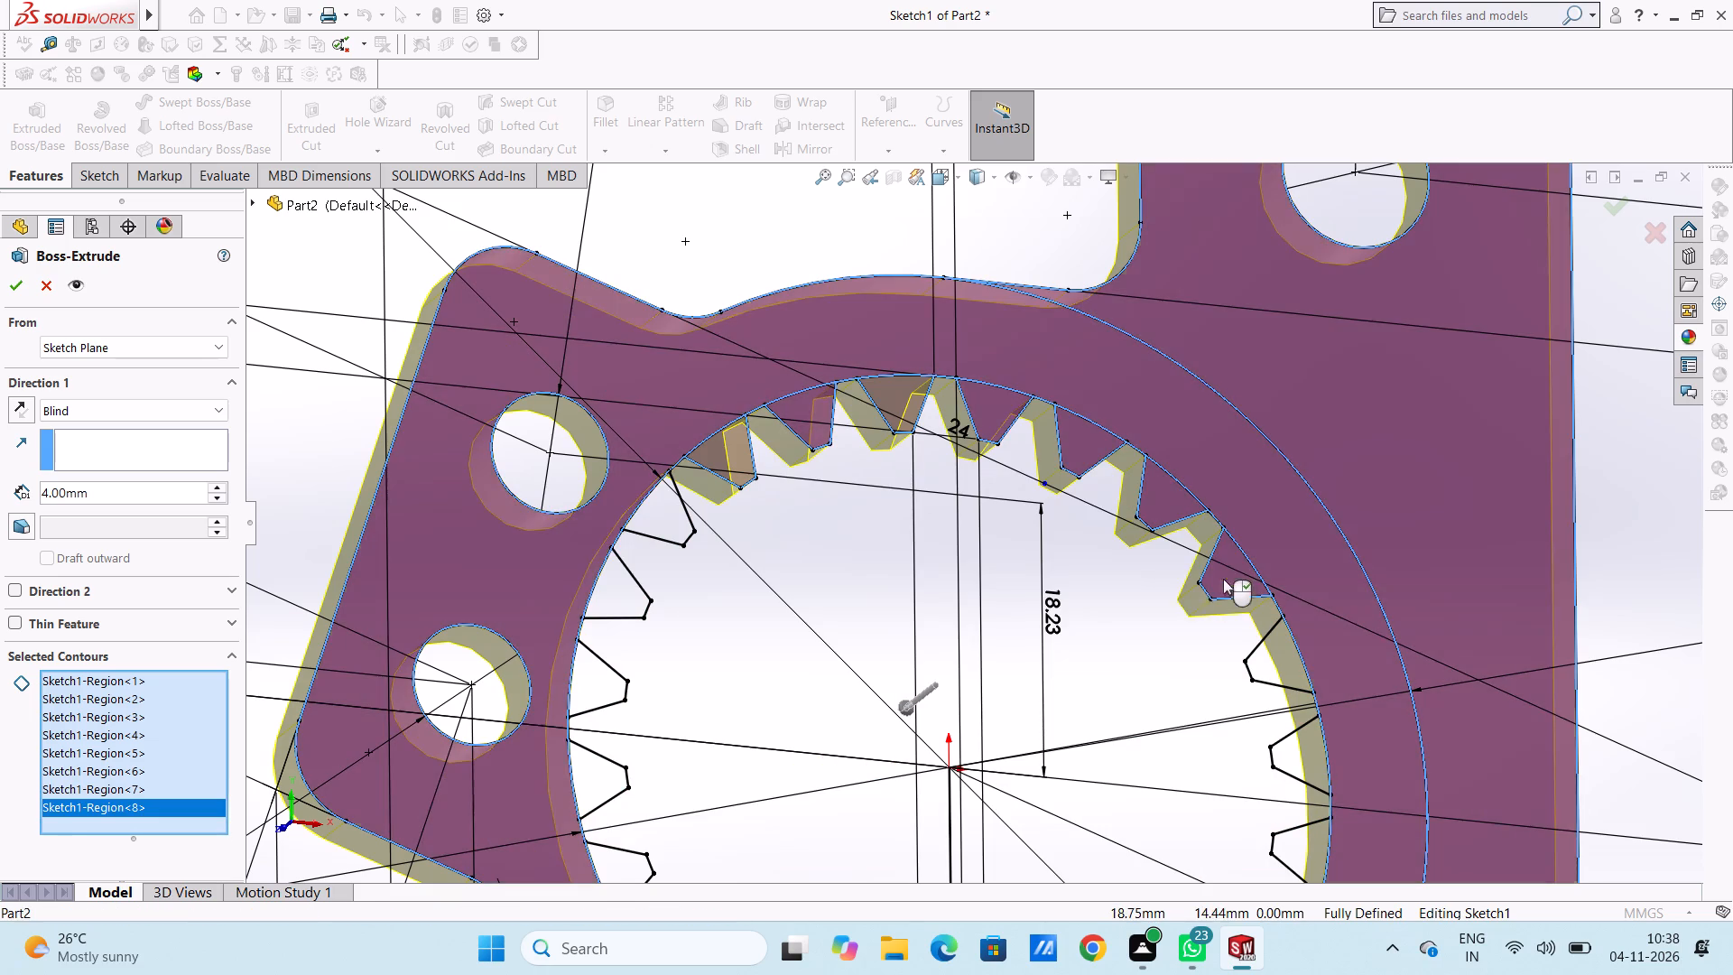
Add eight tooth regions to the extrusion's contours, from the upper arm hole counterclockwise down toward the ring's bottom.
click(664, 511)
click(630, 592)
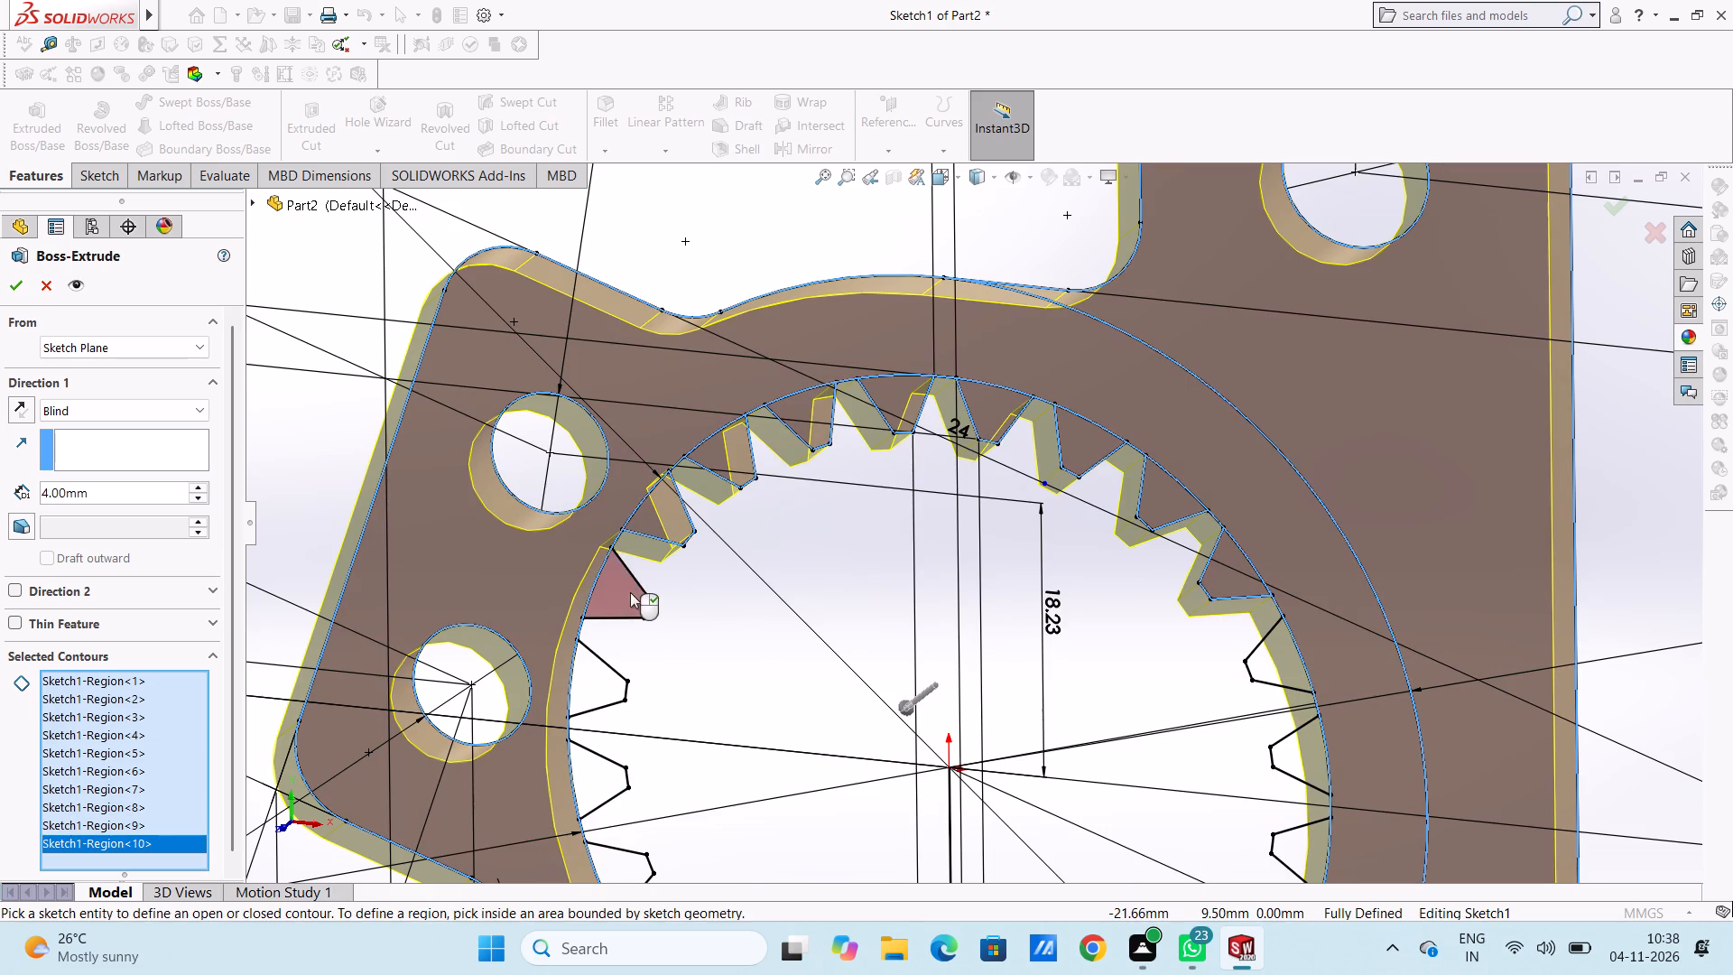
scroll(896, 661, up, 3)
scroll(807, 787, down, 3)
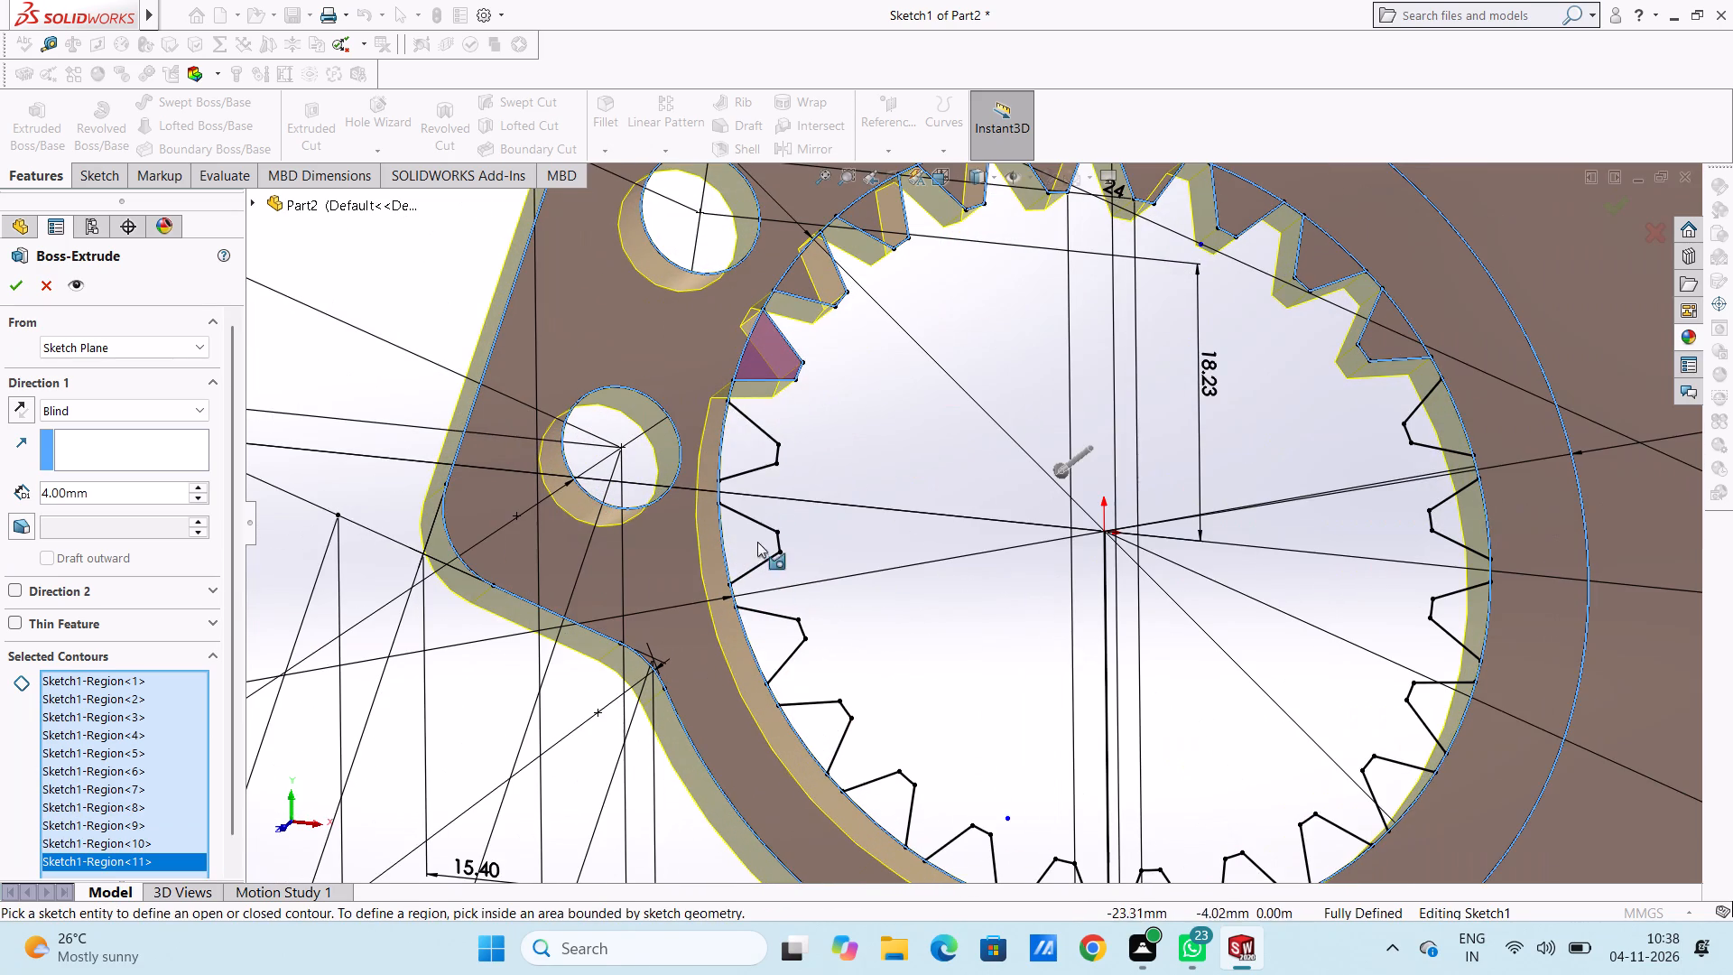
click(742, 450)
click(737, 561)
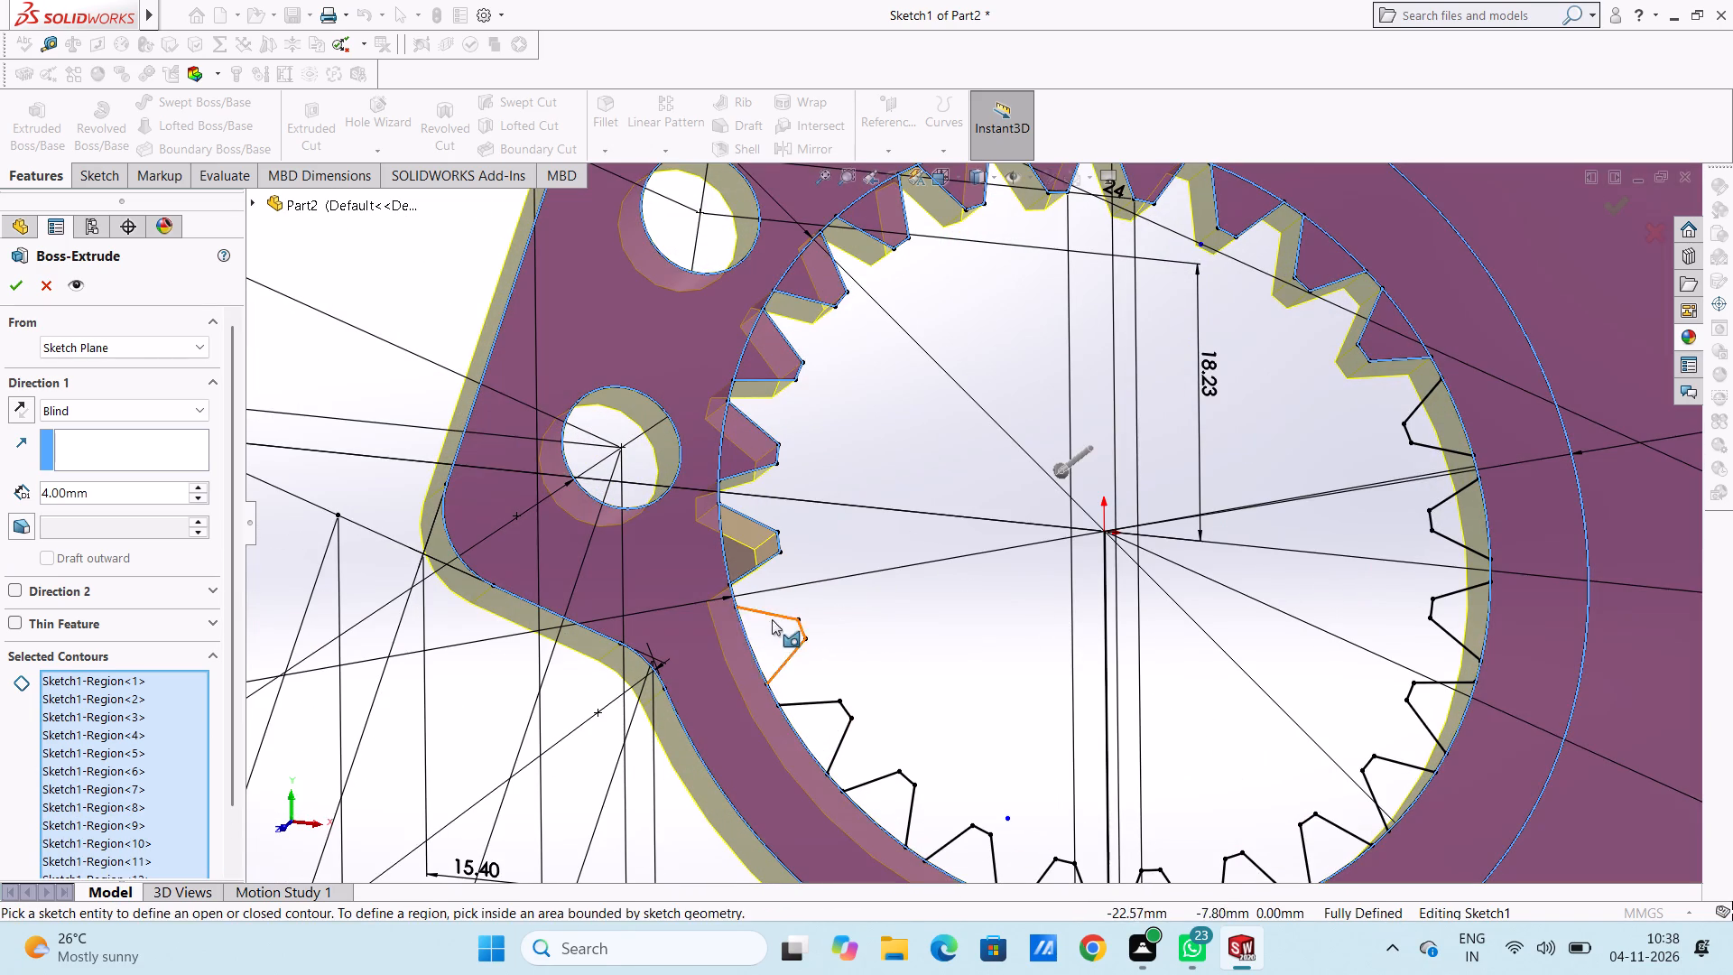
click(770, 635)
click(811, 721)
click(873, 788)
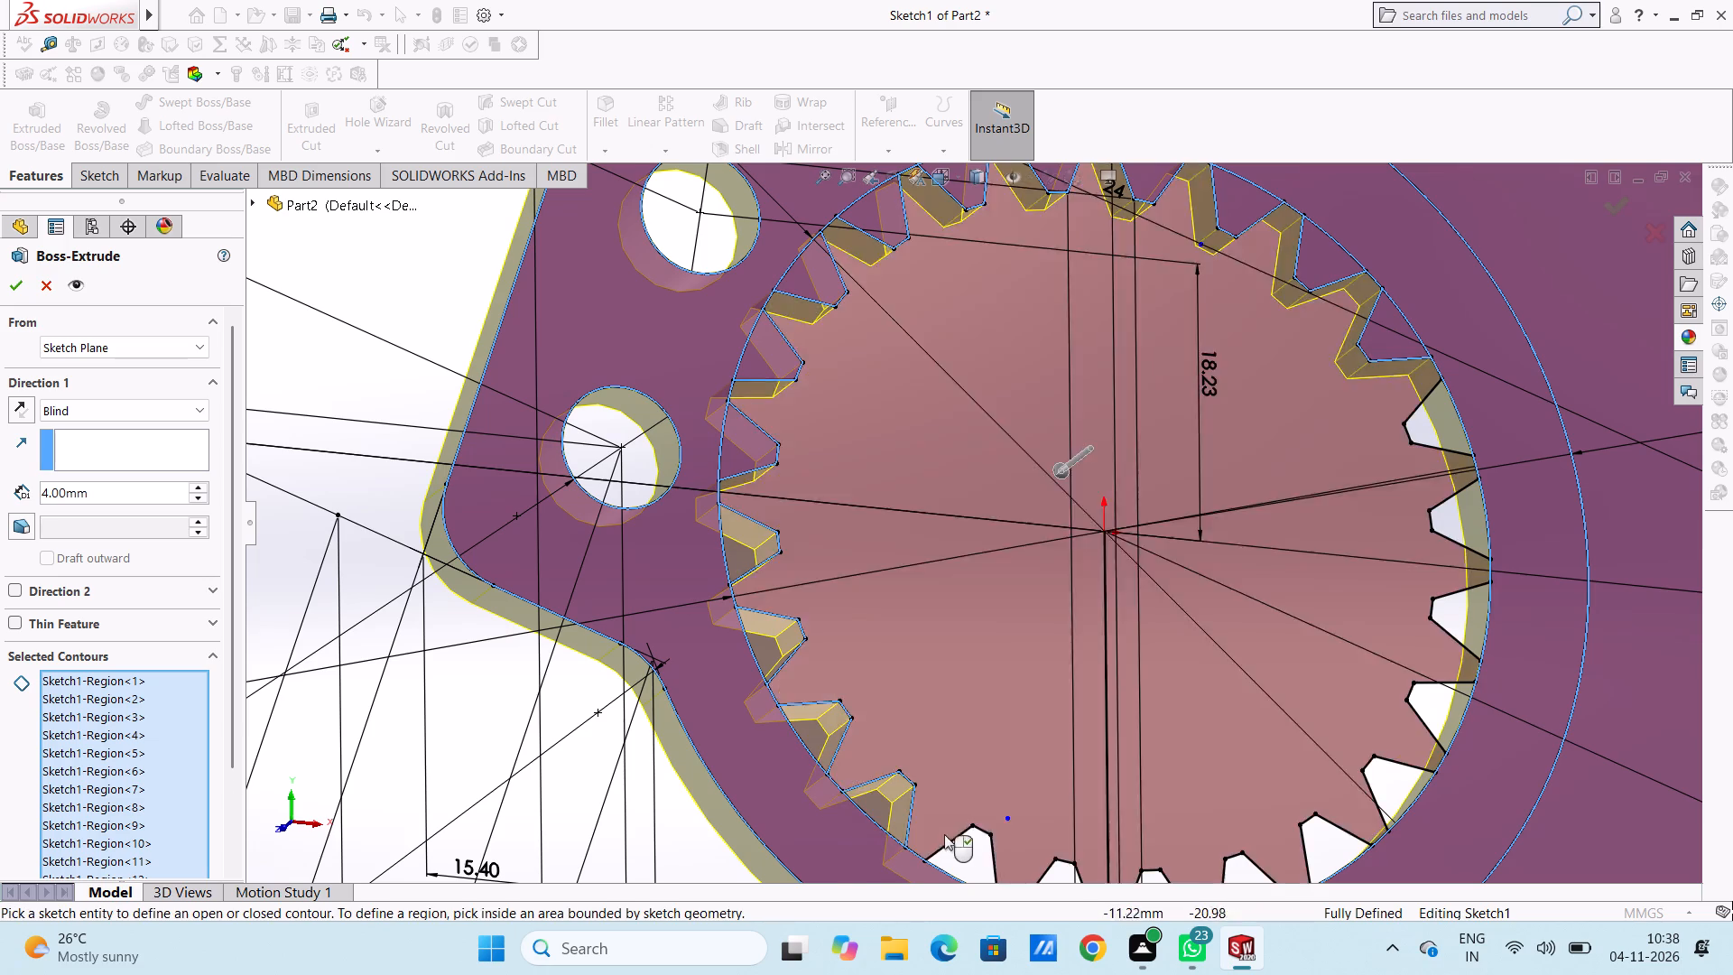
click(975, 854)
Add the remaining nine tooth regions to the contours, from the ring's bottom counterclockwise up the plate side.
scroll(1002, 850, up, 4)
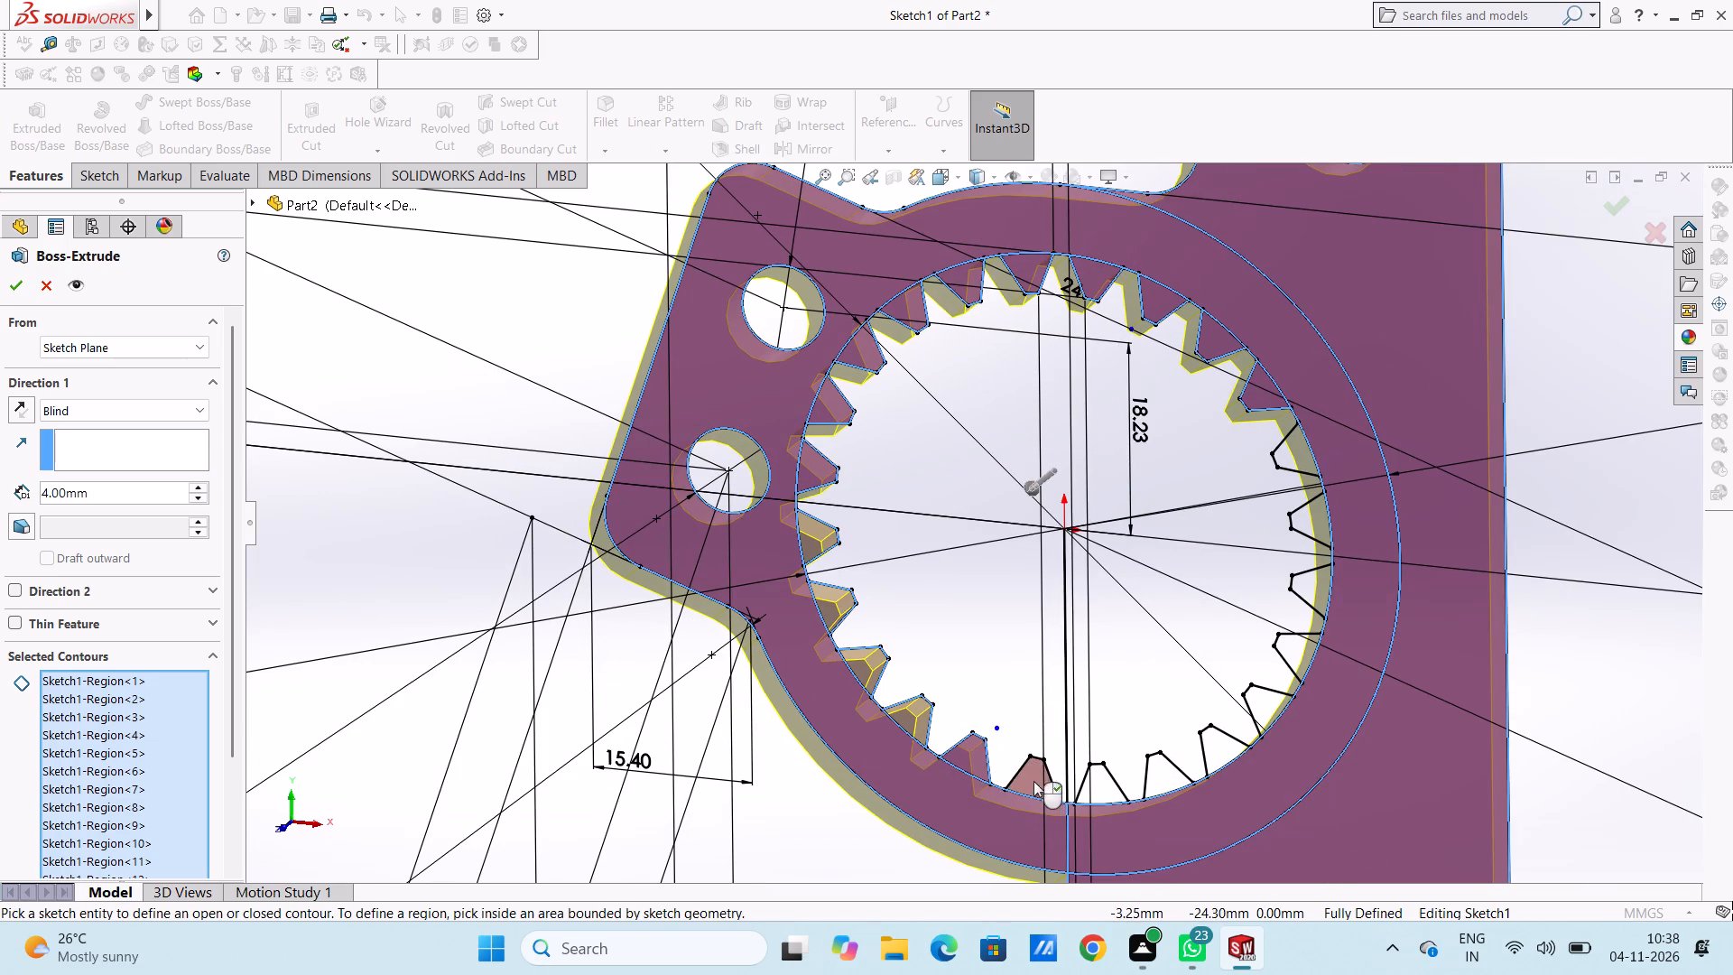
click(1033, 781)
click(1101, 792)
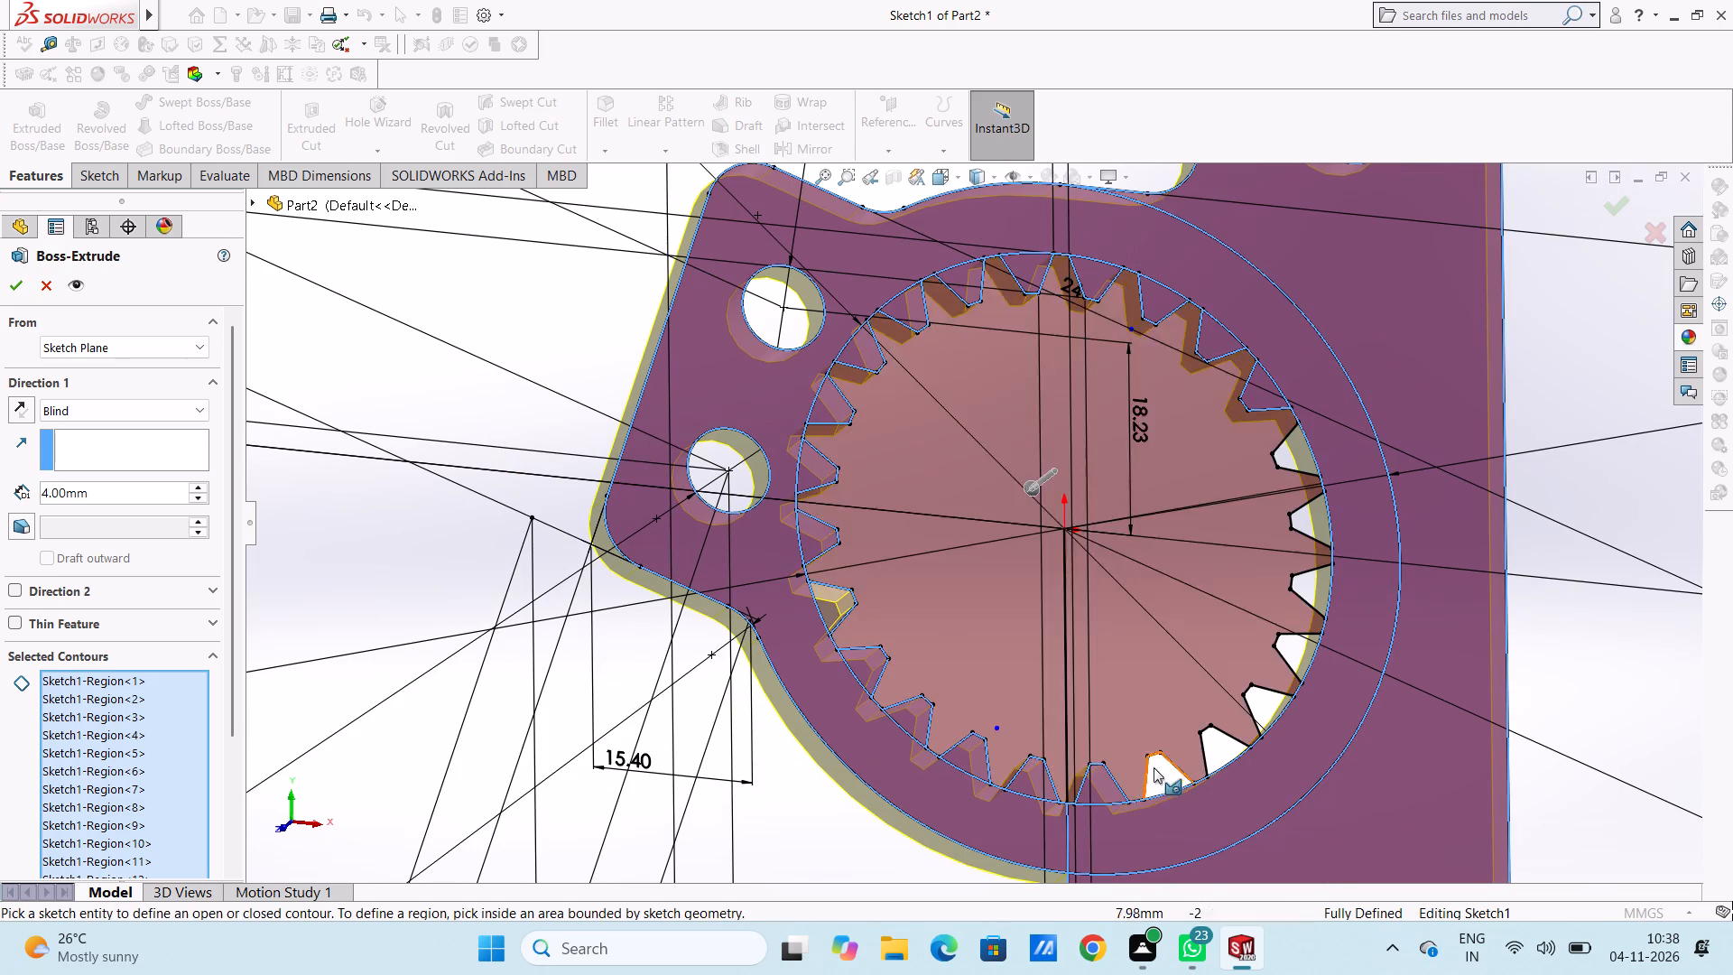
click(1165, 778)
click(1214, 757)
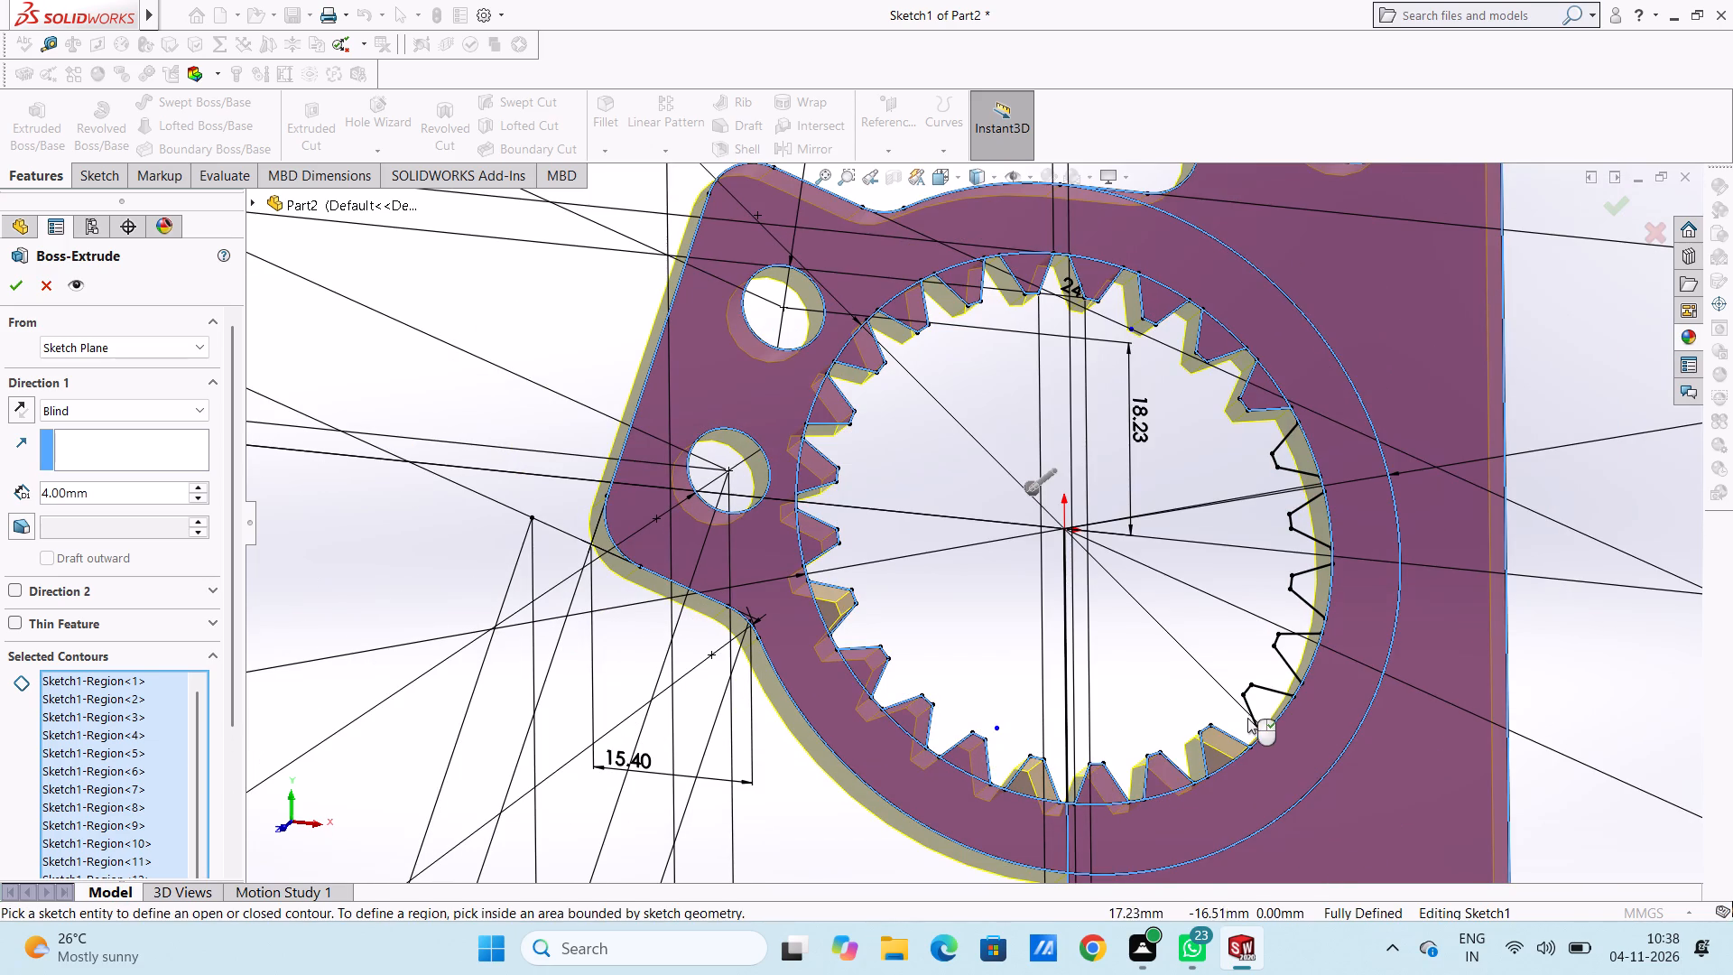
click(1267, 714)
click(1295, 652)
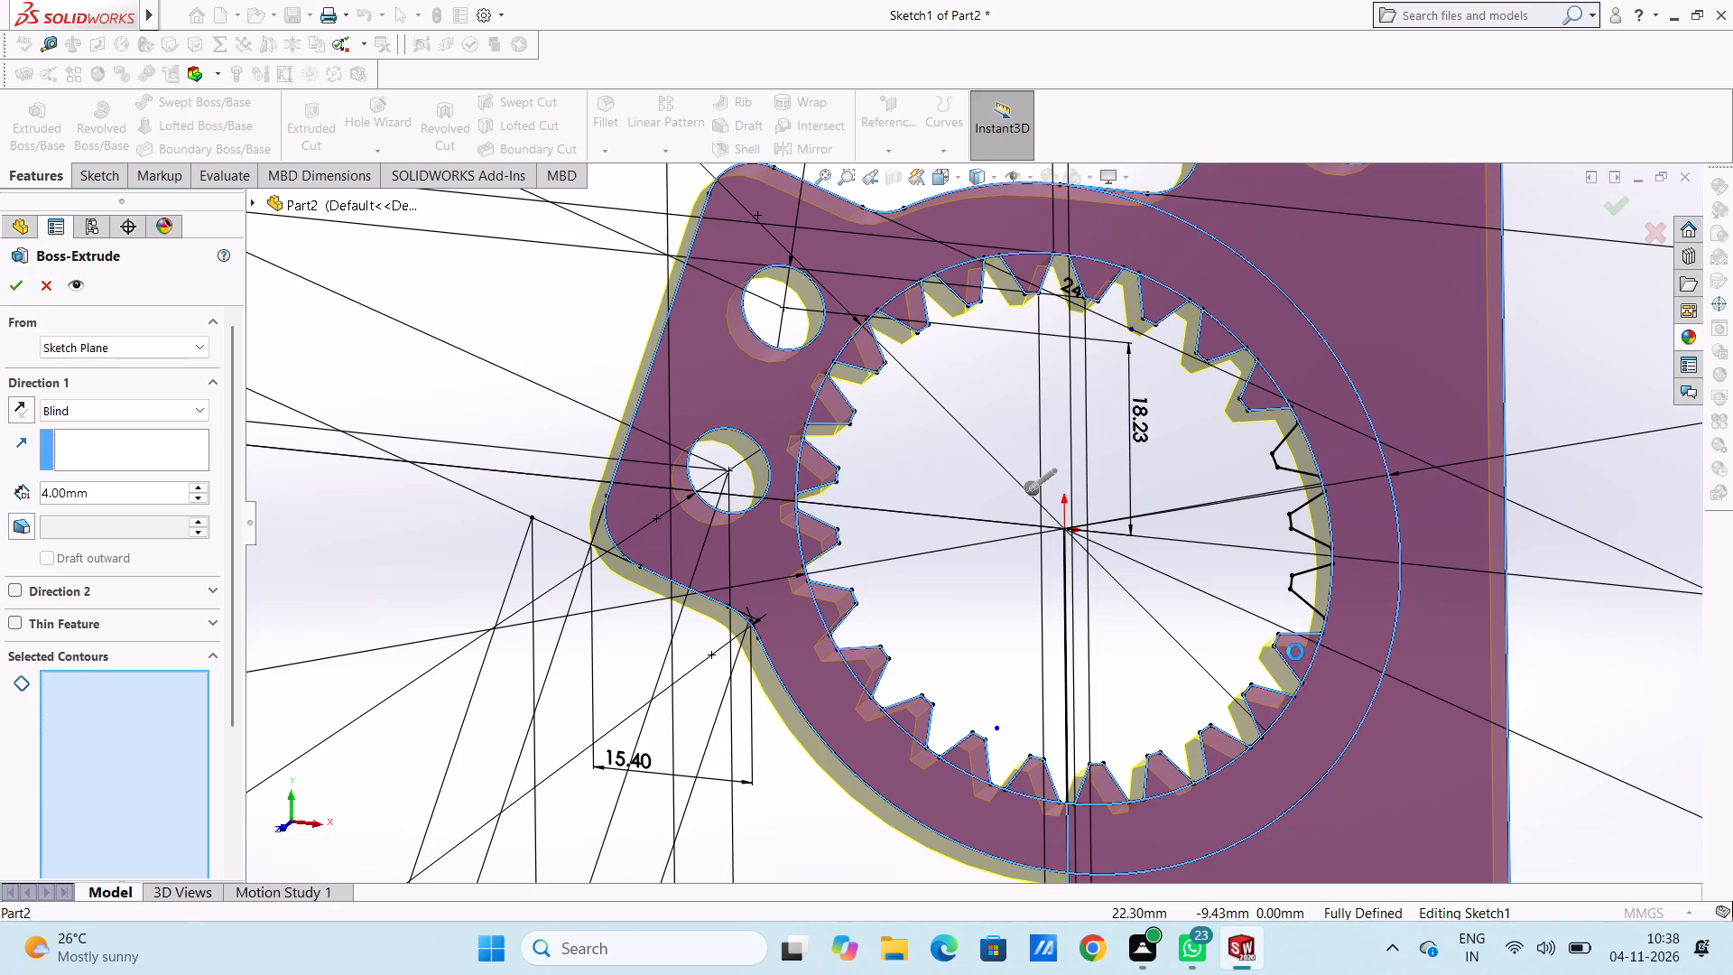
click(1313, 588)
click(1312, 523)
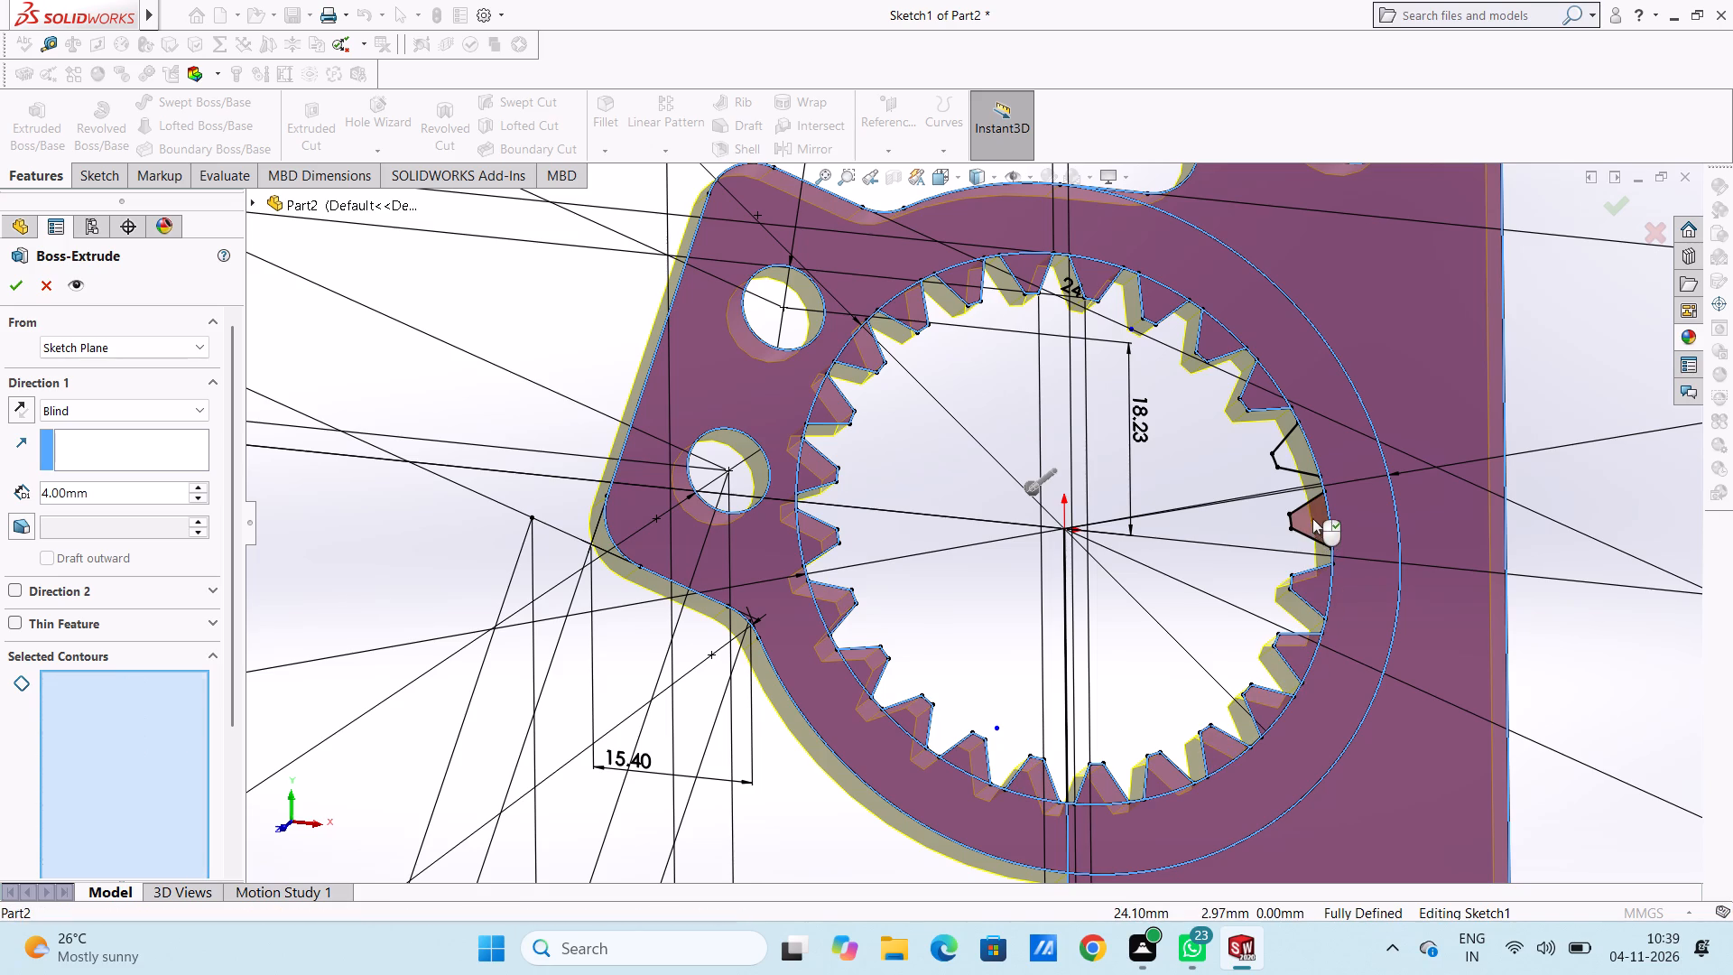
click(1305, 462)
Set the extrusion depth to 20 mm and finish the boss extrusion of the selected regions.
scroll(820, 682, up, 4)
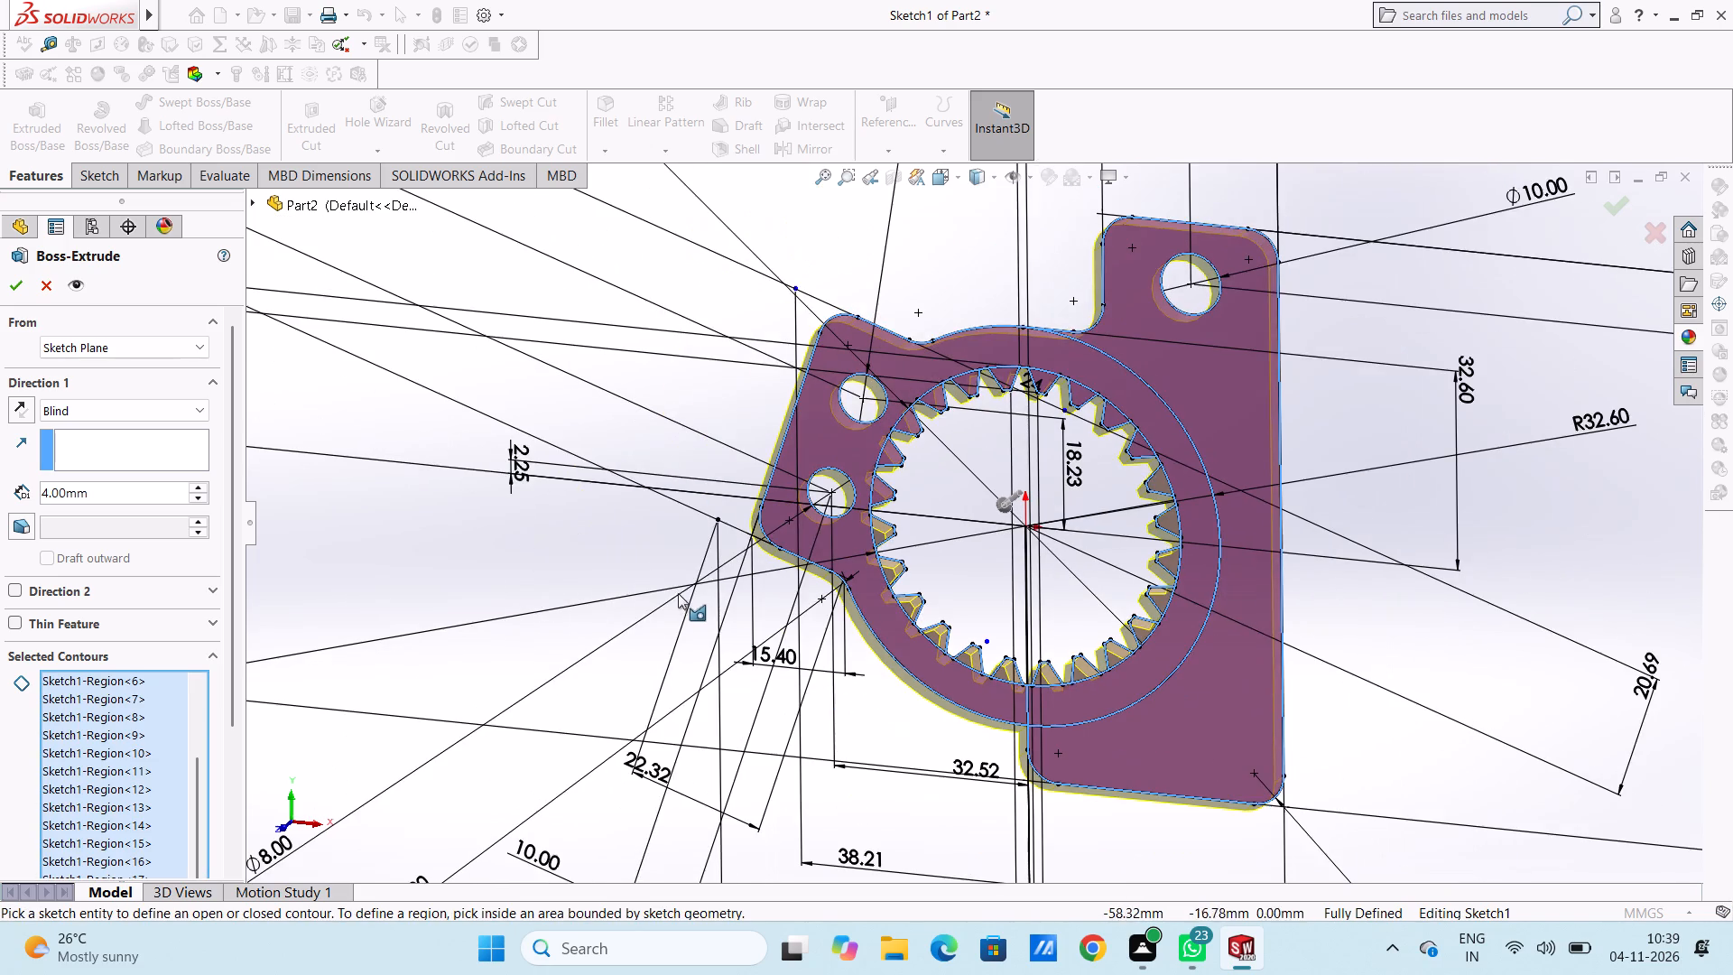
middle_drag(646, 597, 602, 624)
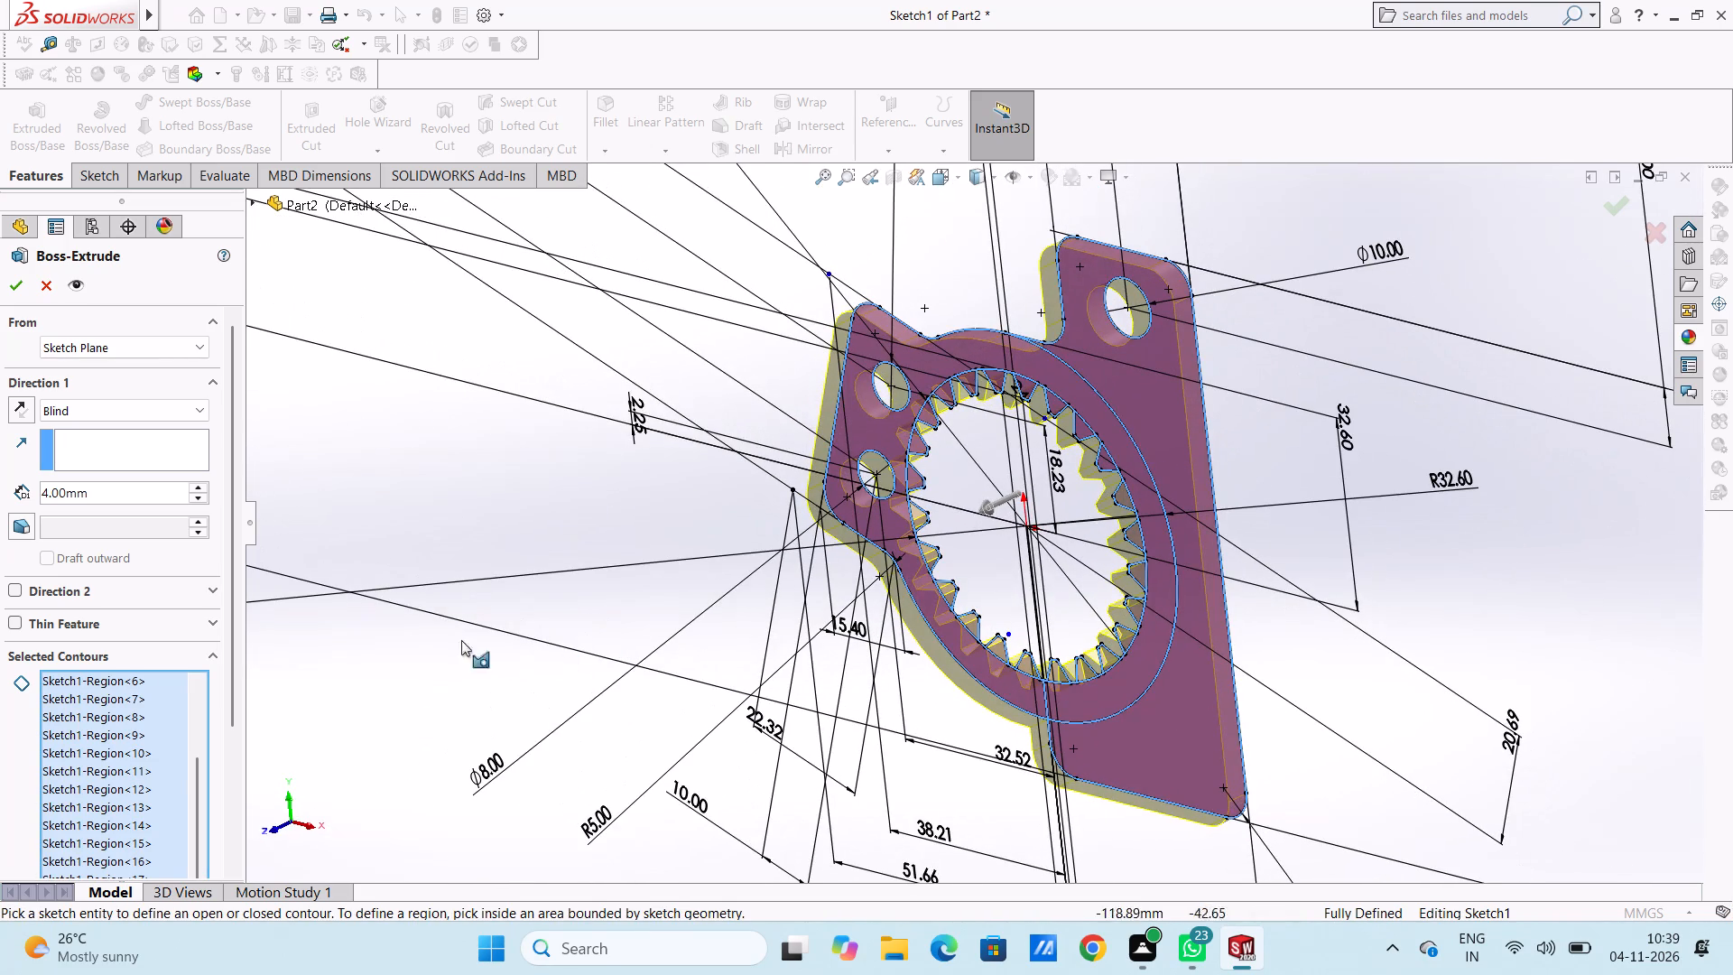
double_click(93, 495)
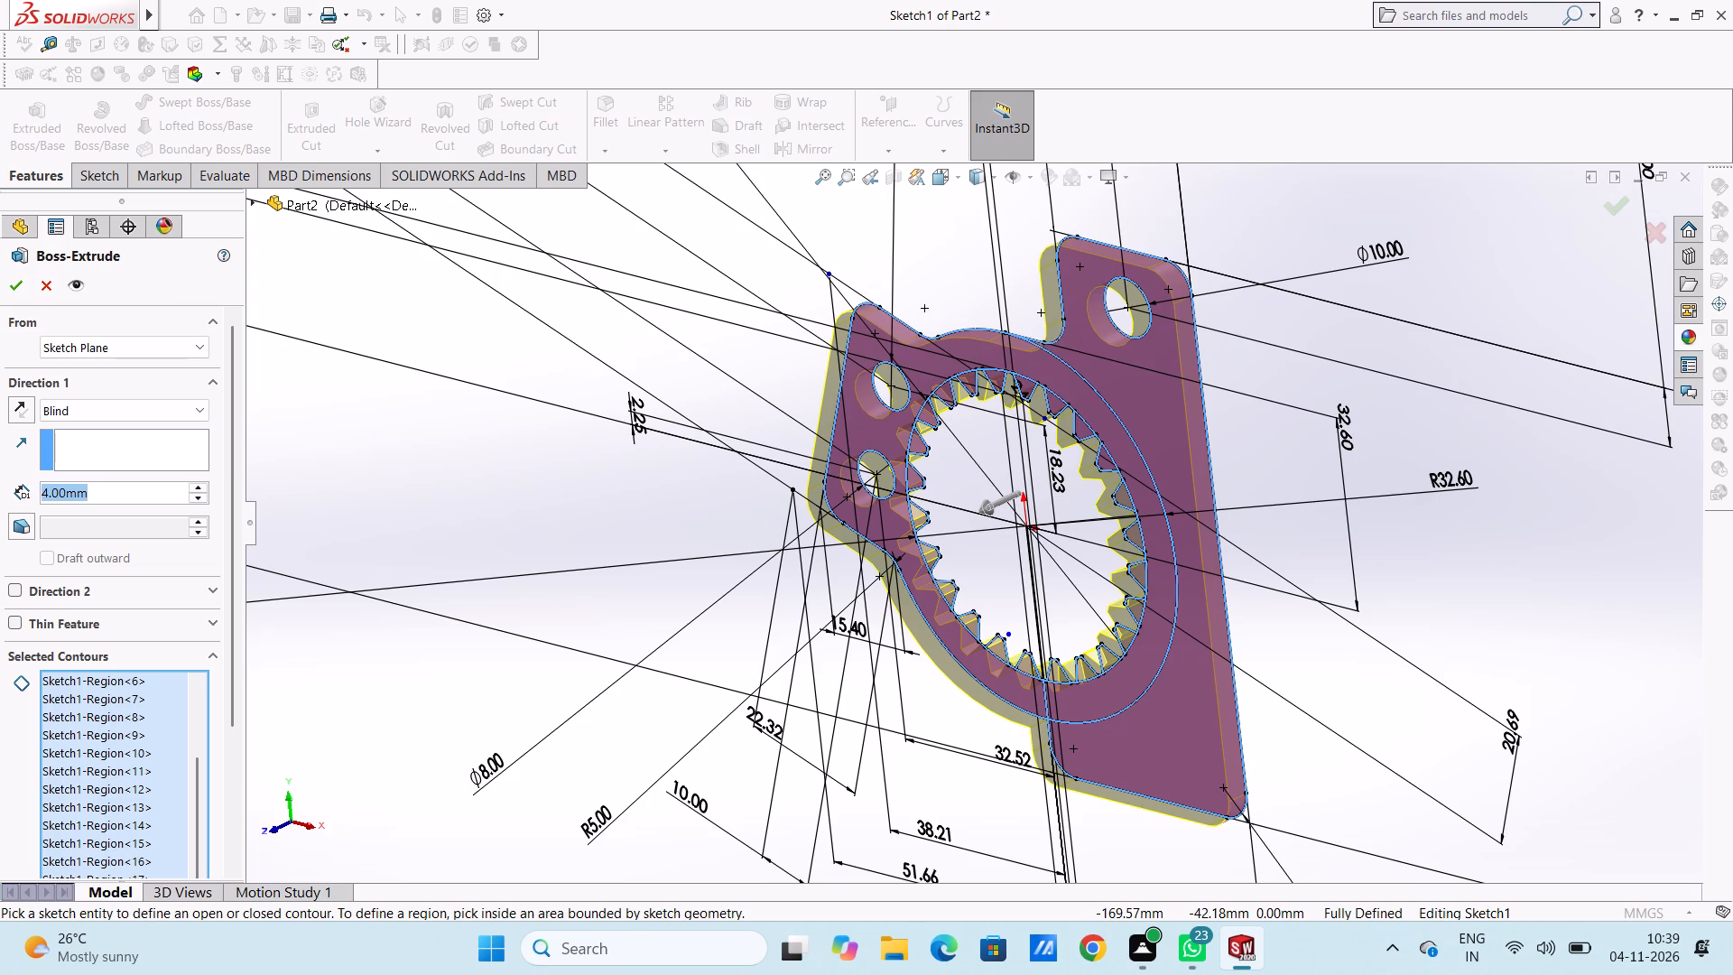
text(20)
key(Return)
click(13, 282)
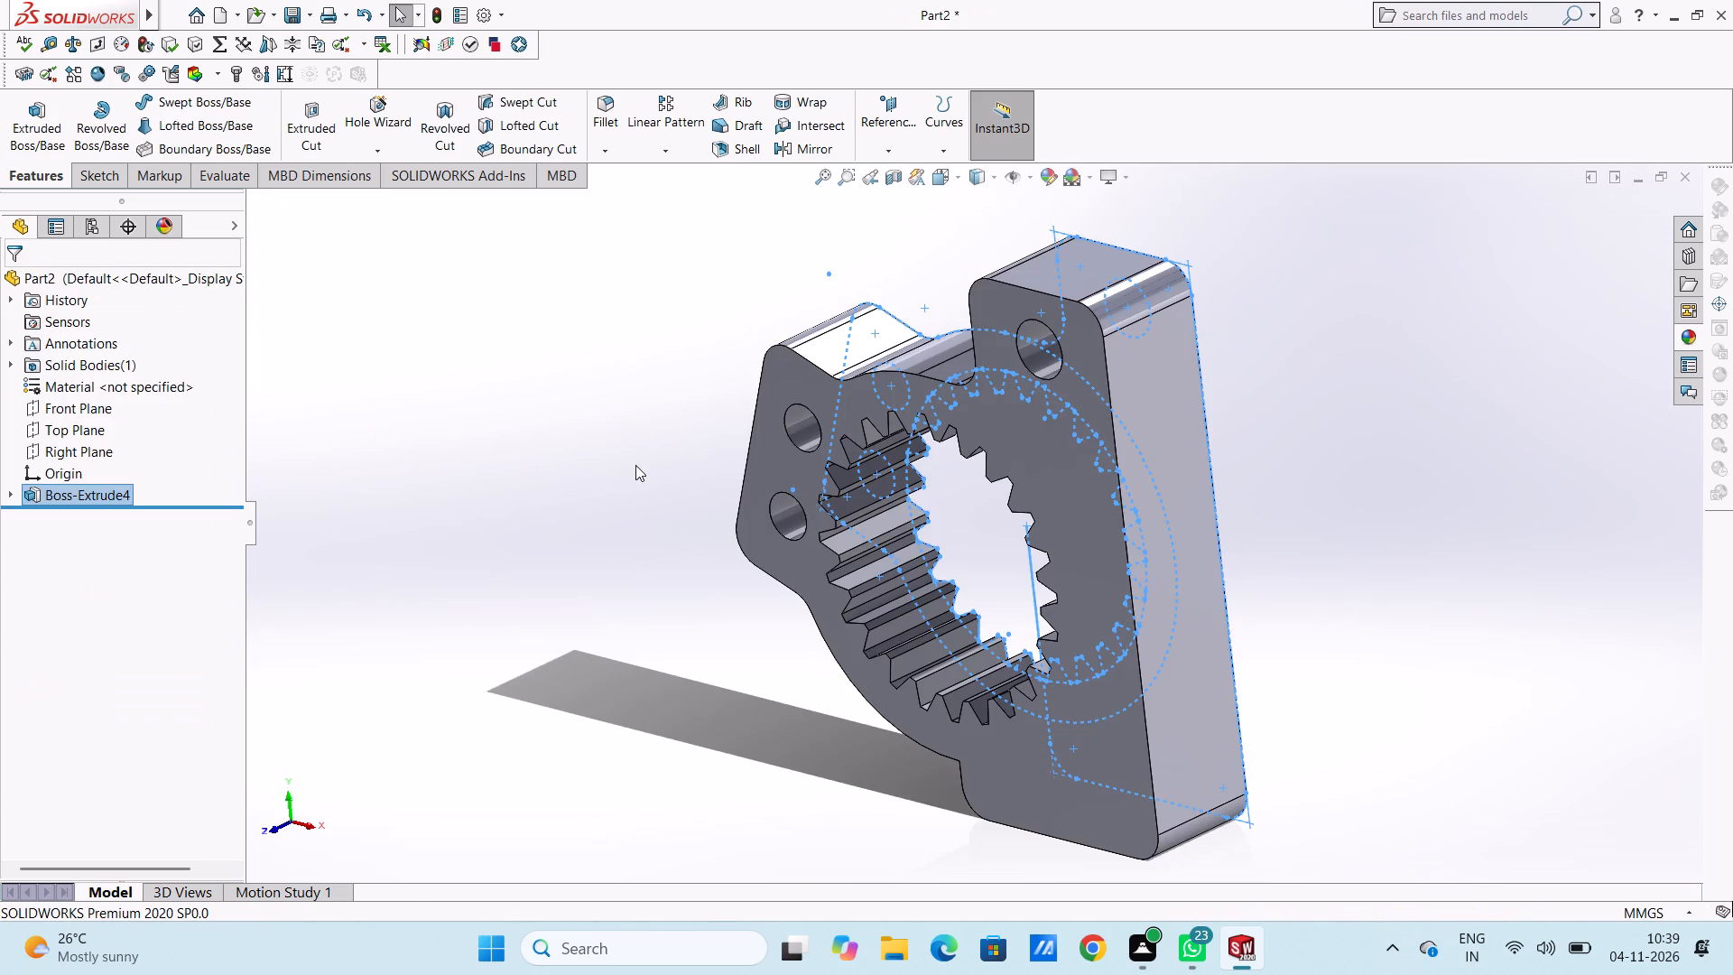
Examine the extruded part and its internal teeth from several angles.
click(635, 465)
middle_drag(616, 543, 720, 460)
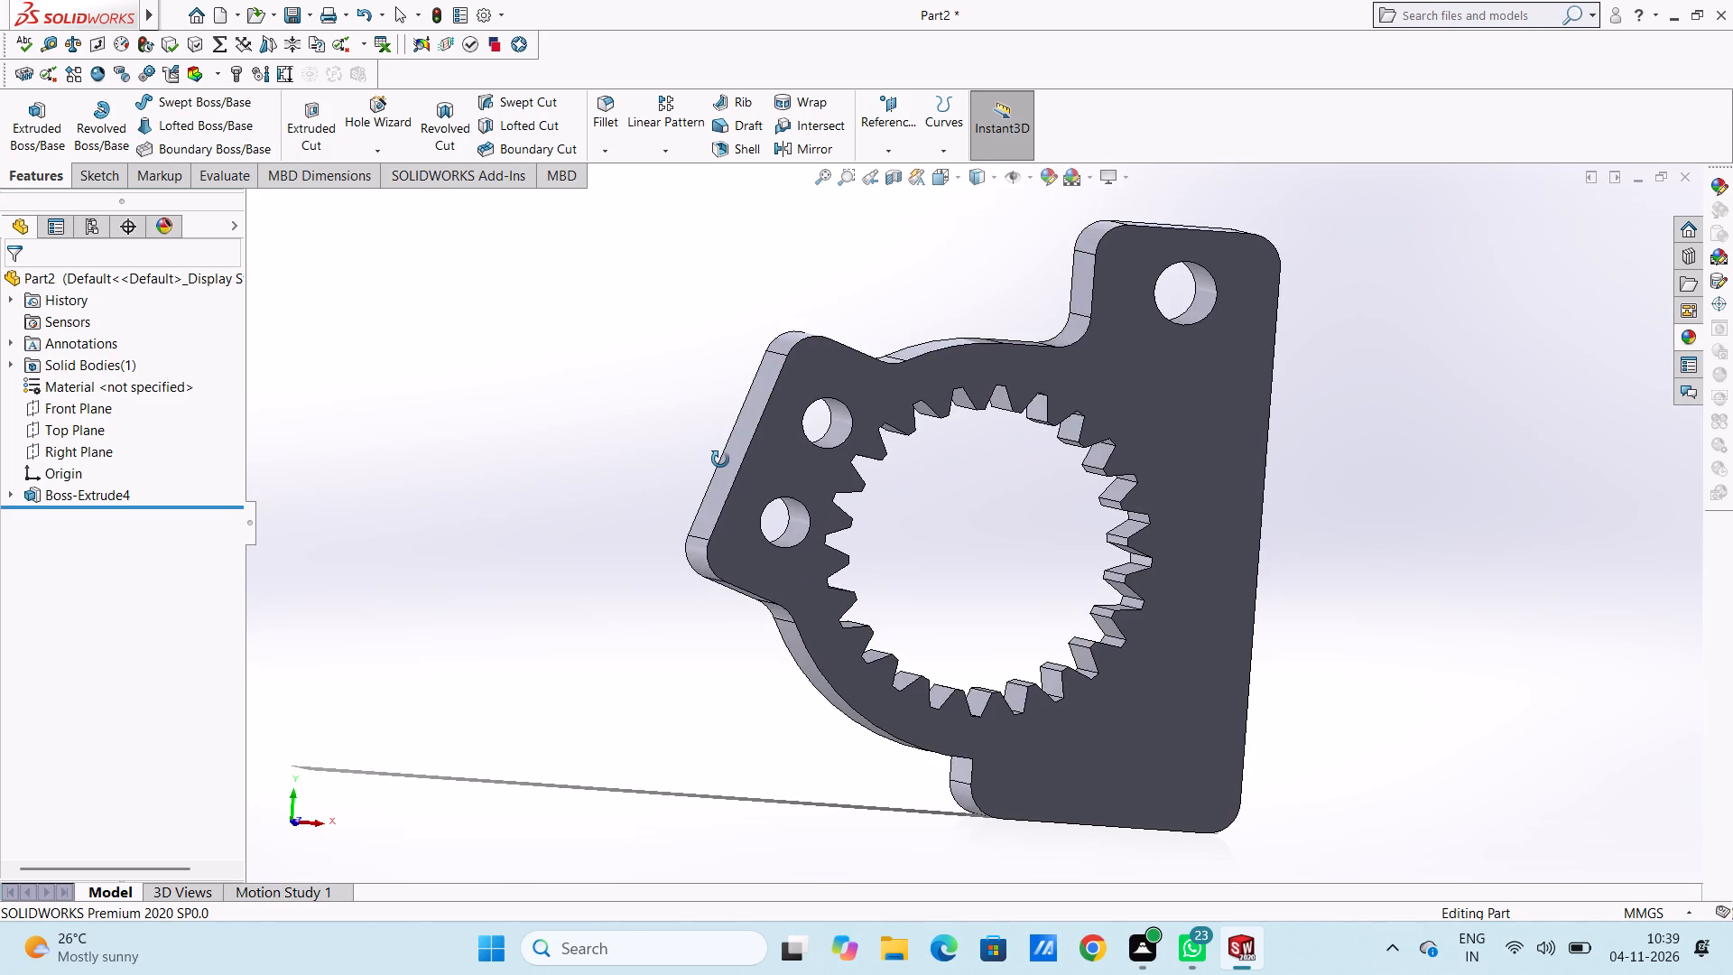
middle_drag(720, 460, 695, 460)
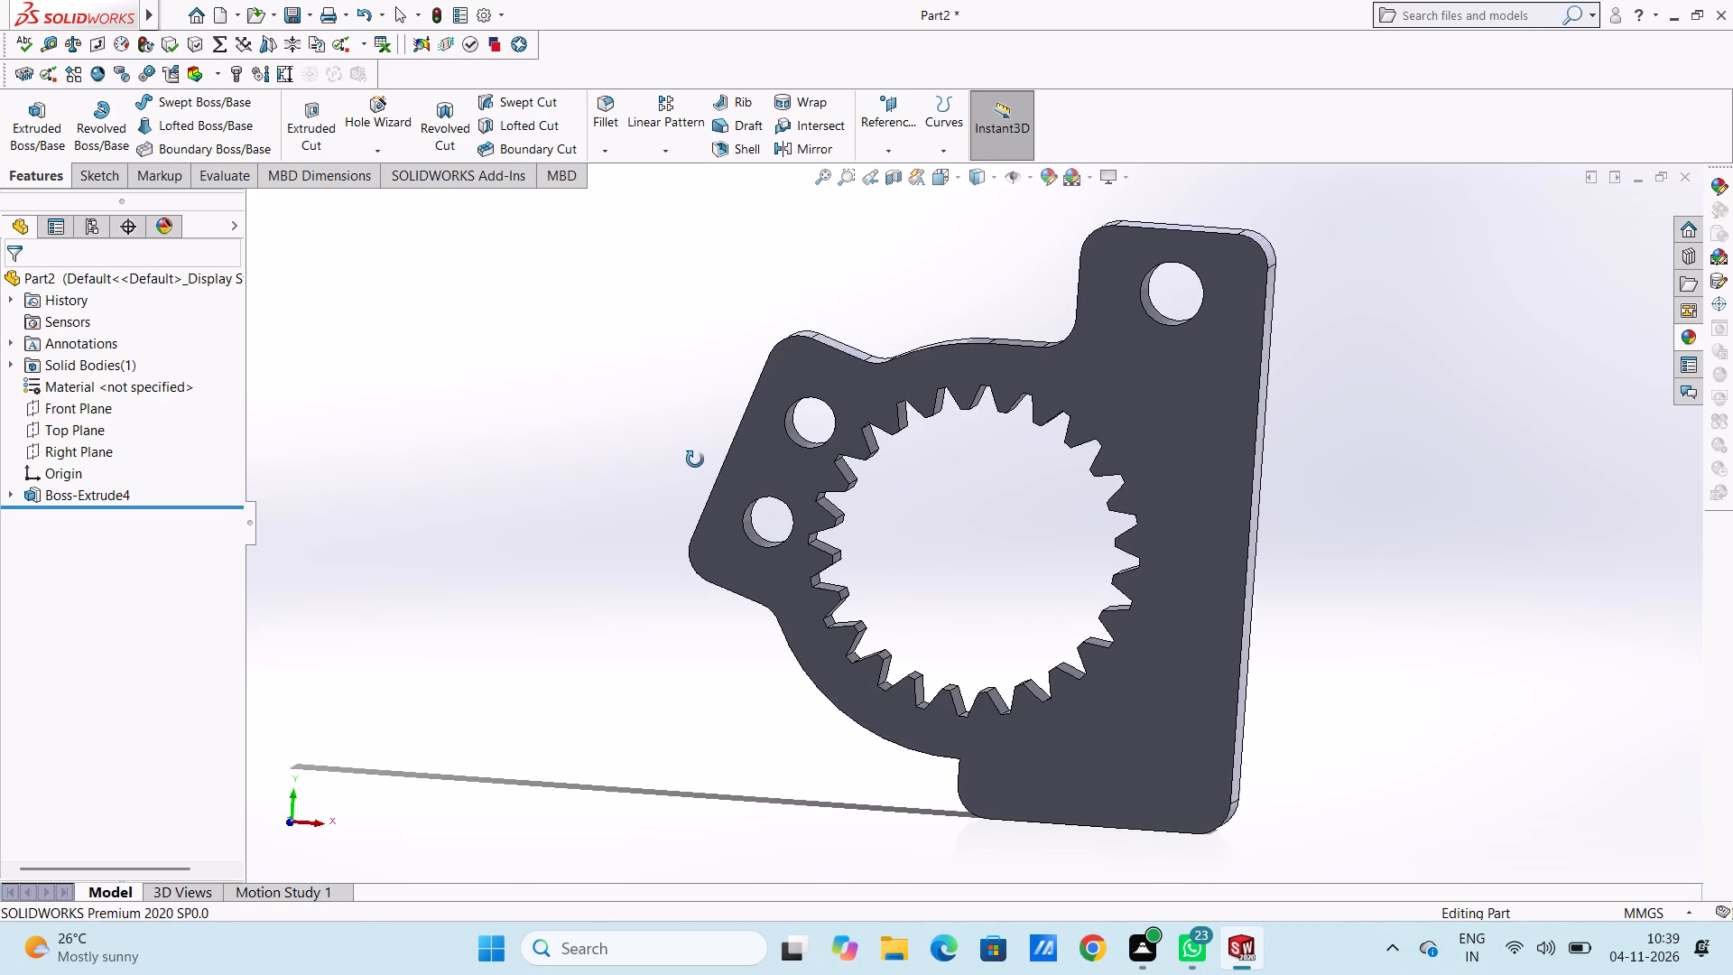
middle_drag(695, 460, 653, 461)
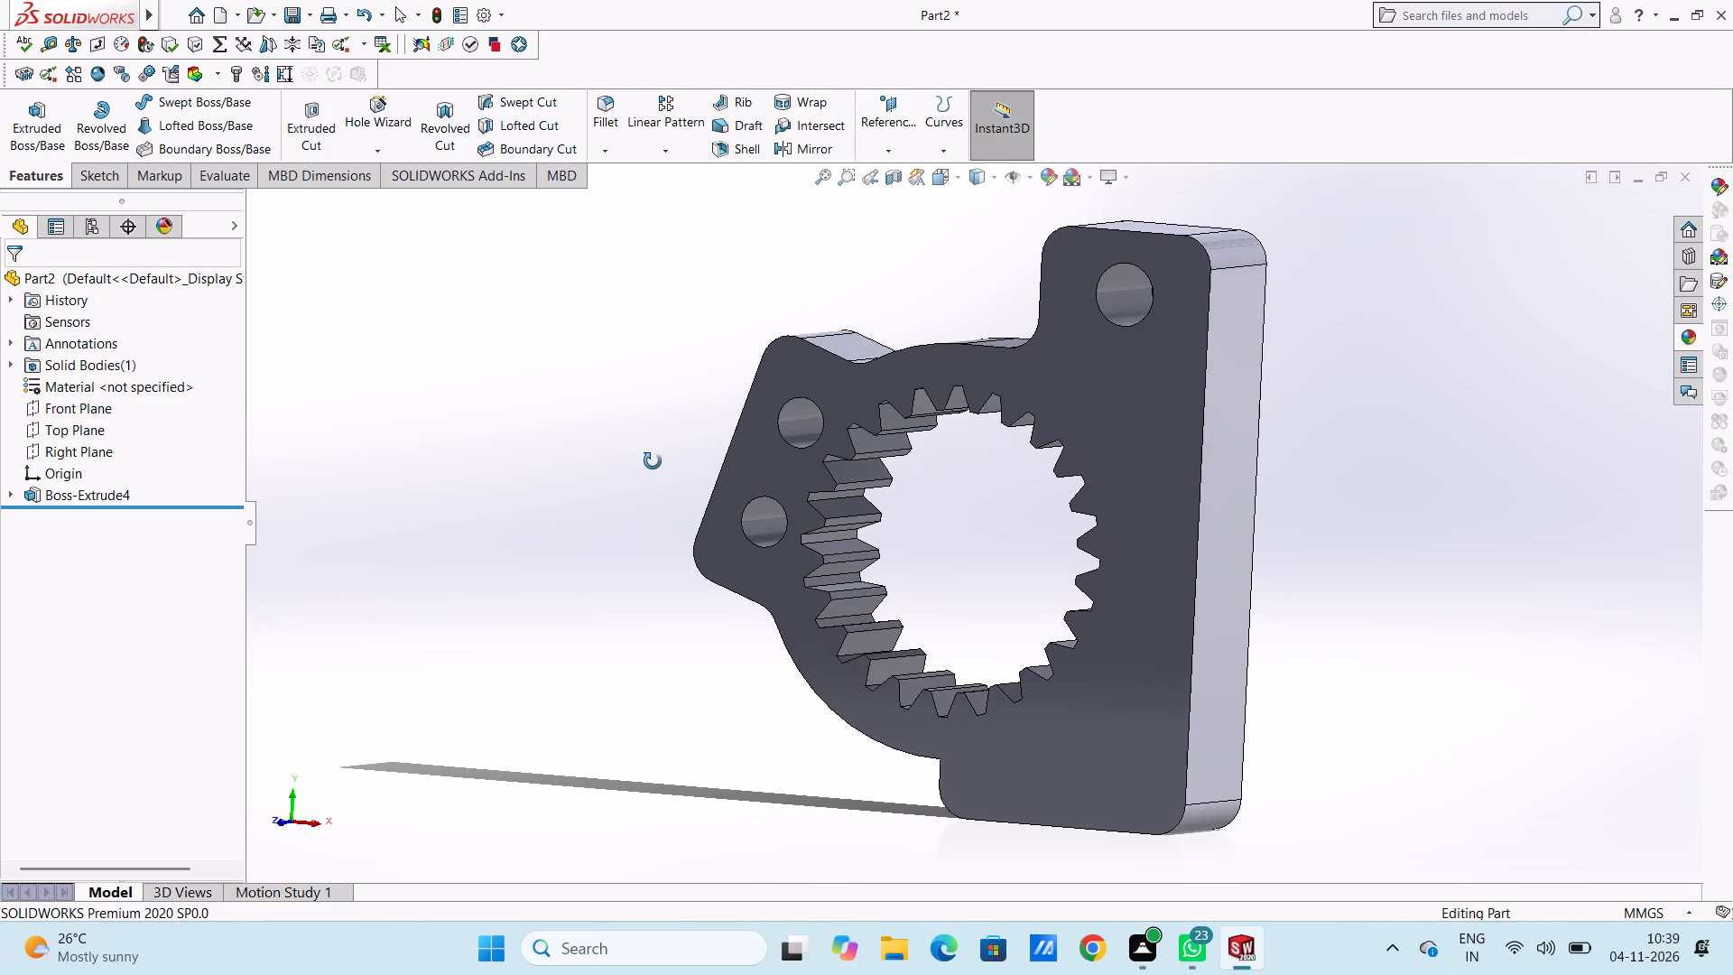
middle_drag(653, 461, 686, 552)
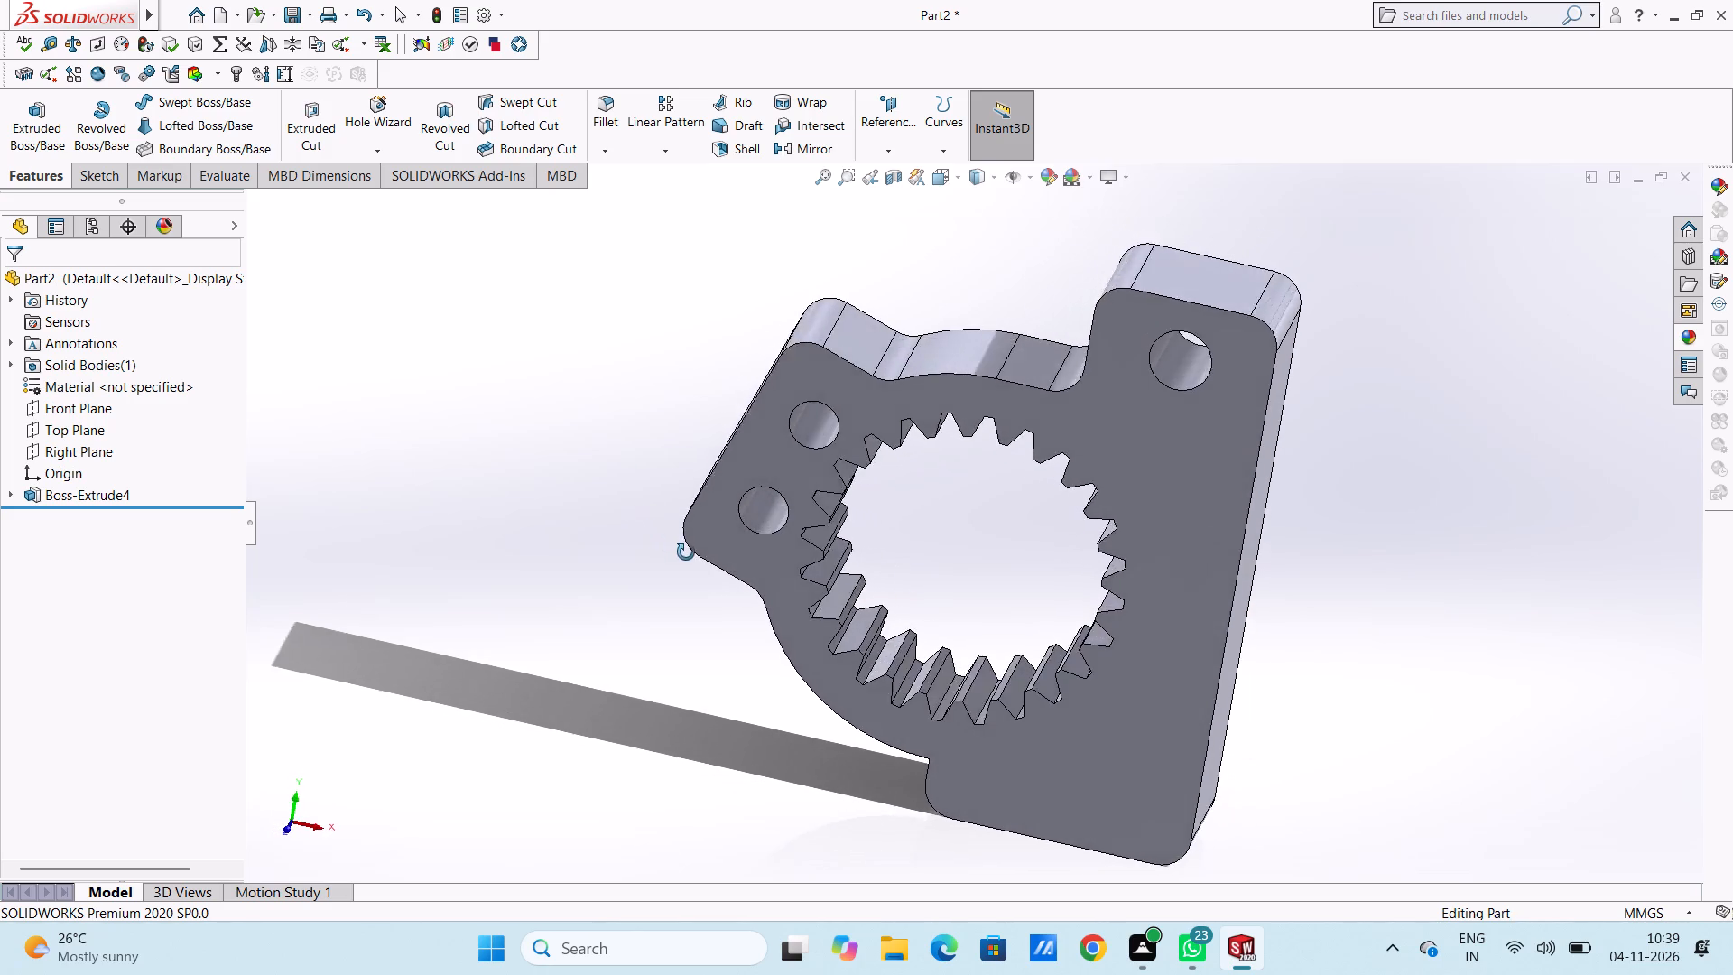
middle_drag(686, 552, 624, 469)
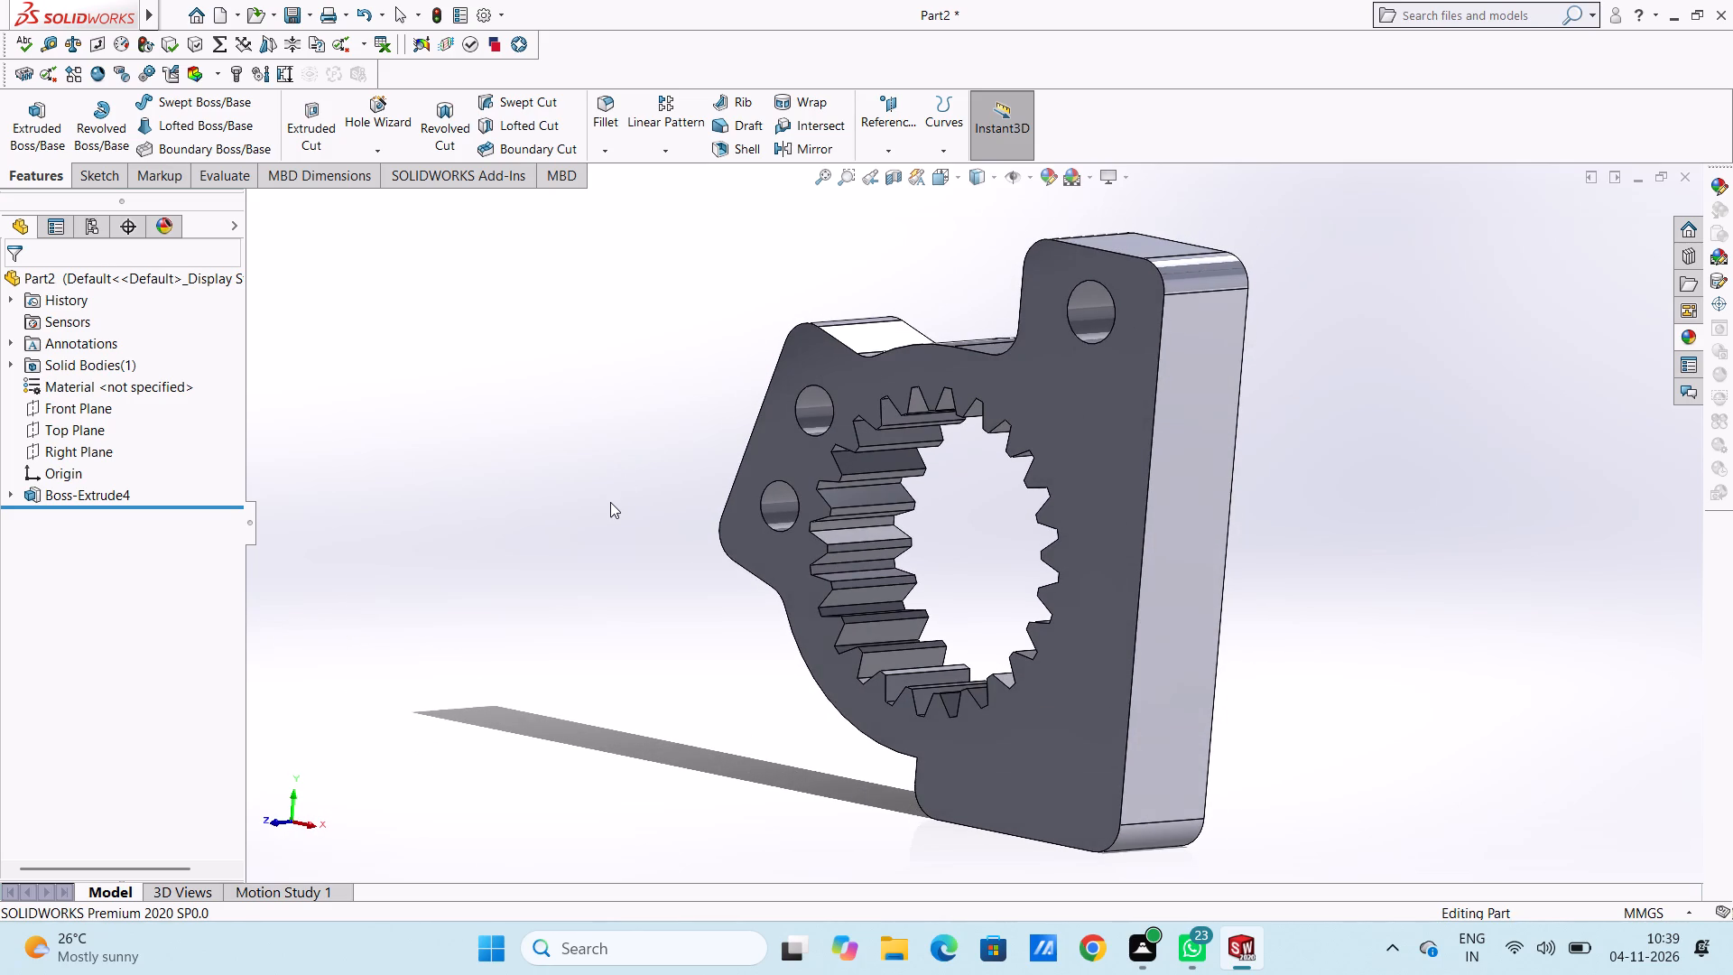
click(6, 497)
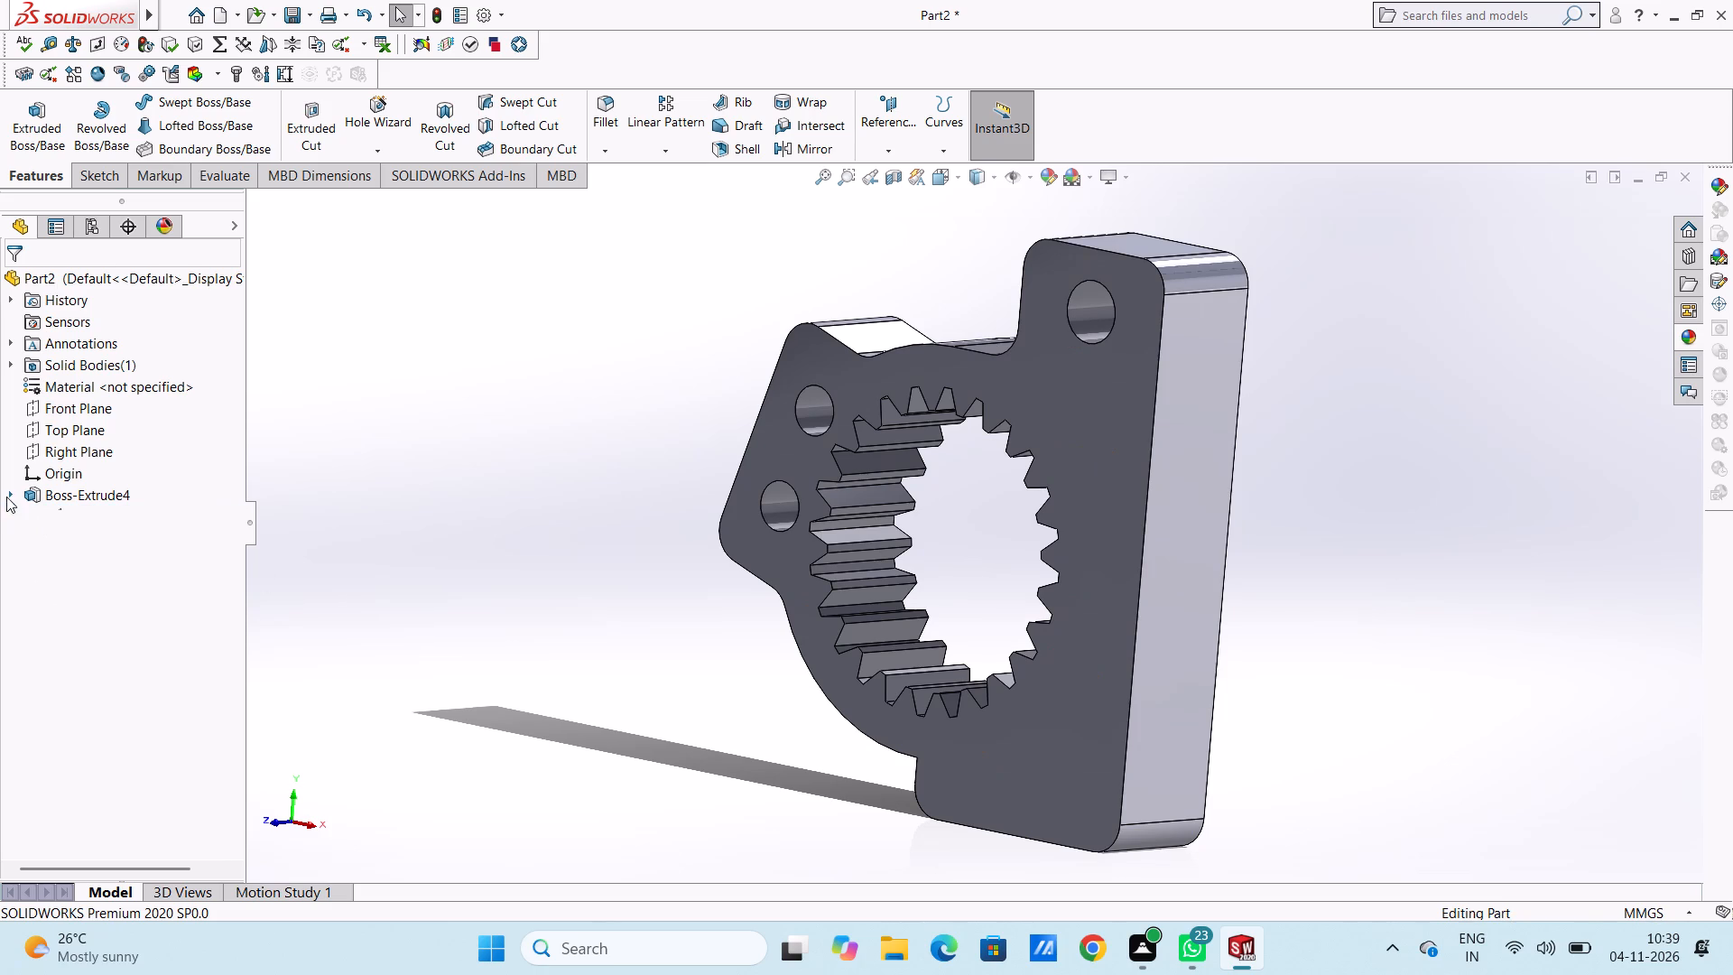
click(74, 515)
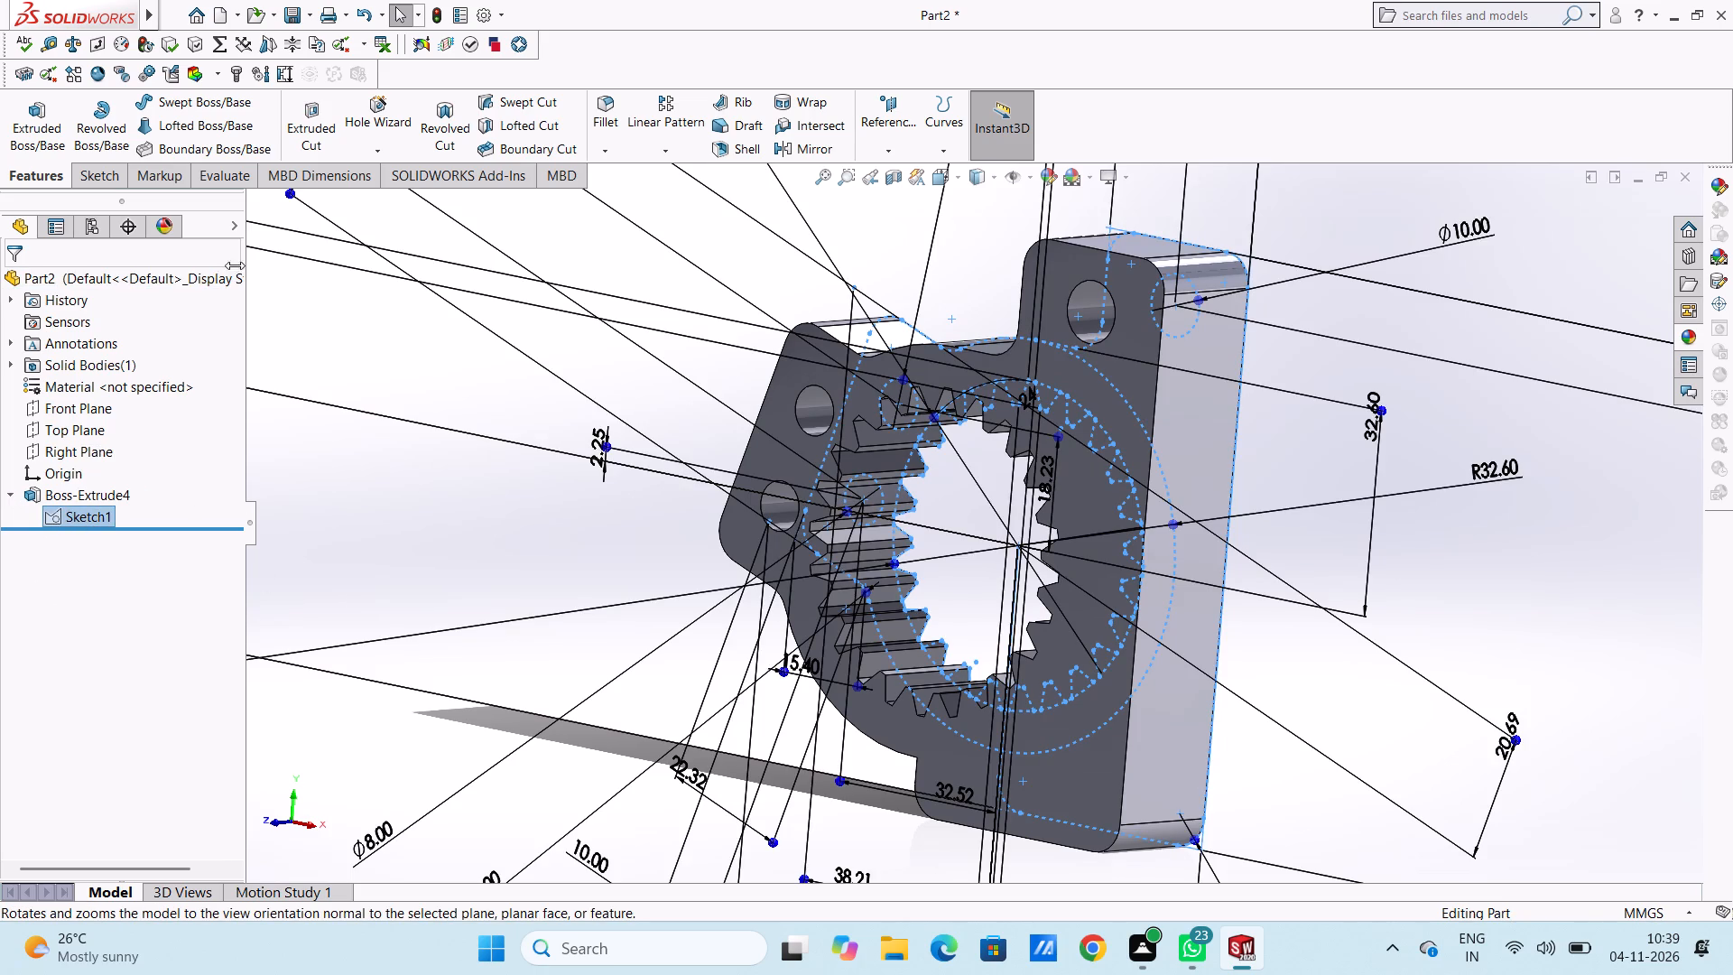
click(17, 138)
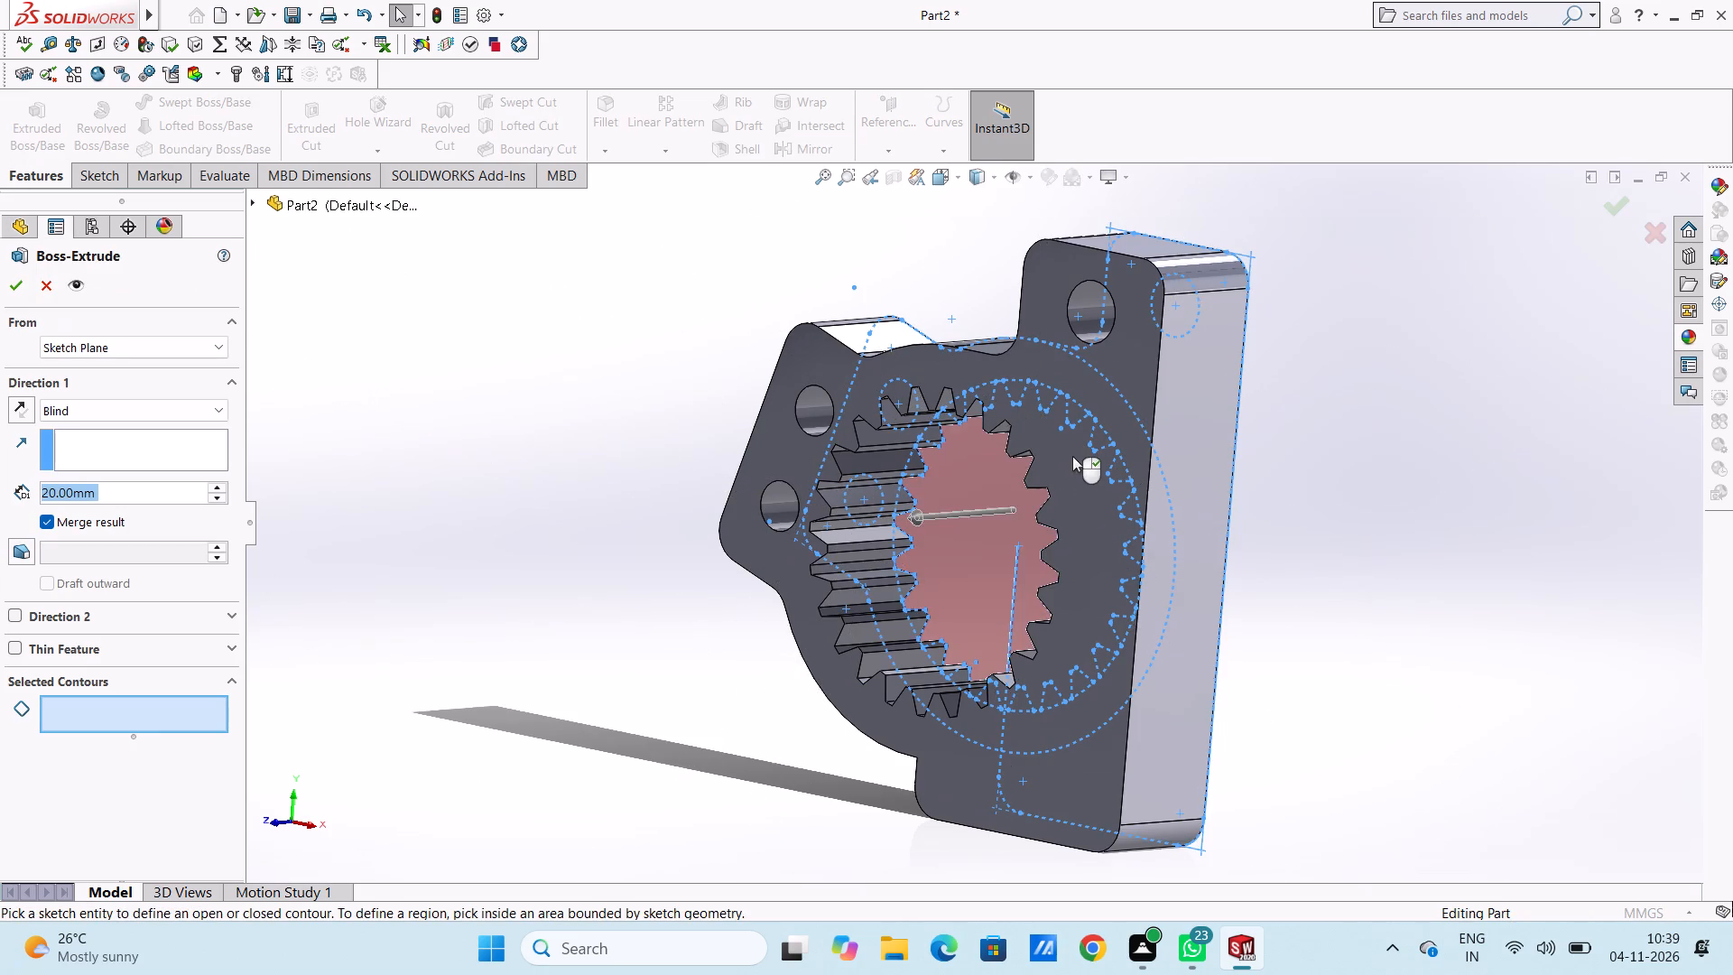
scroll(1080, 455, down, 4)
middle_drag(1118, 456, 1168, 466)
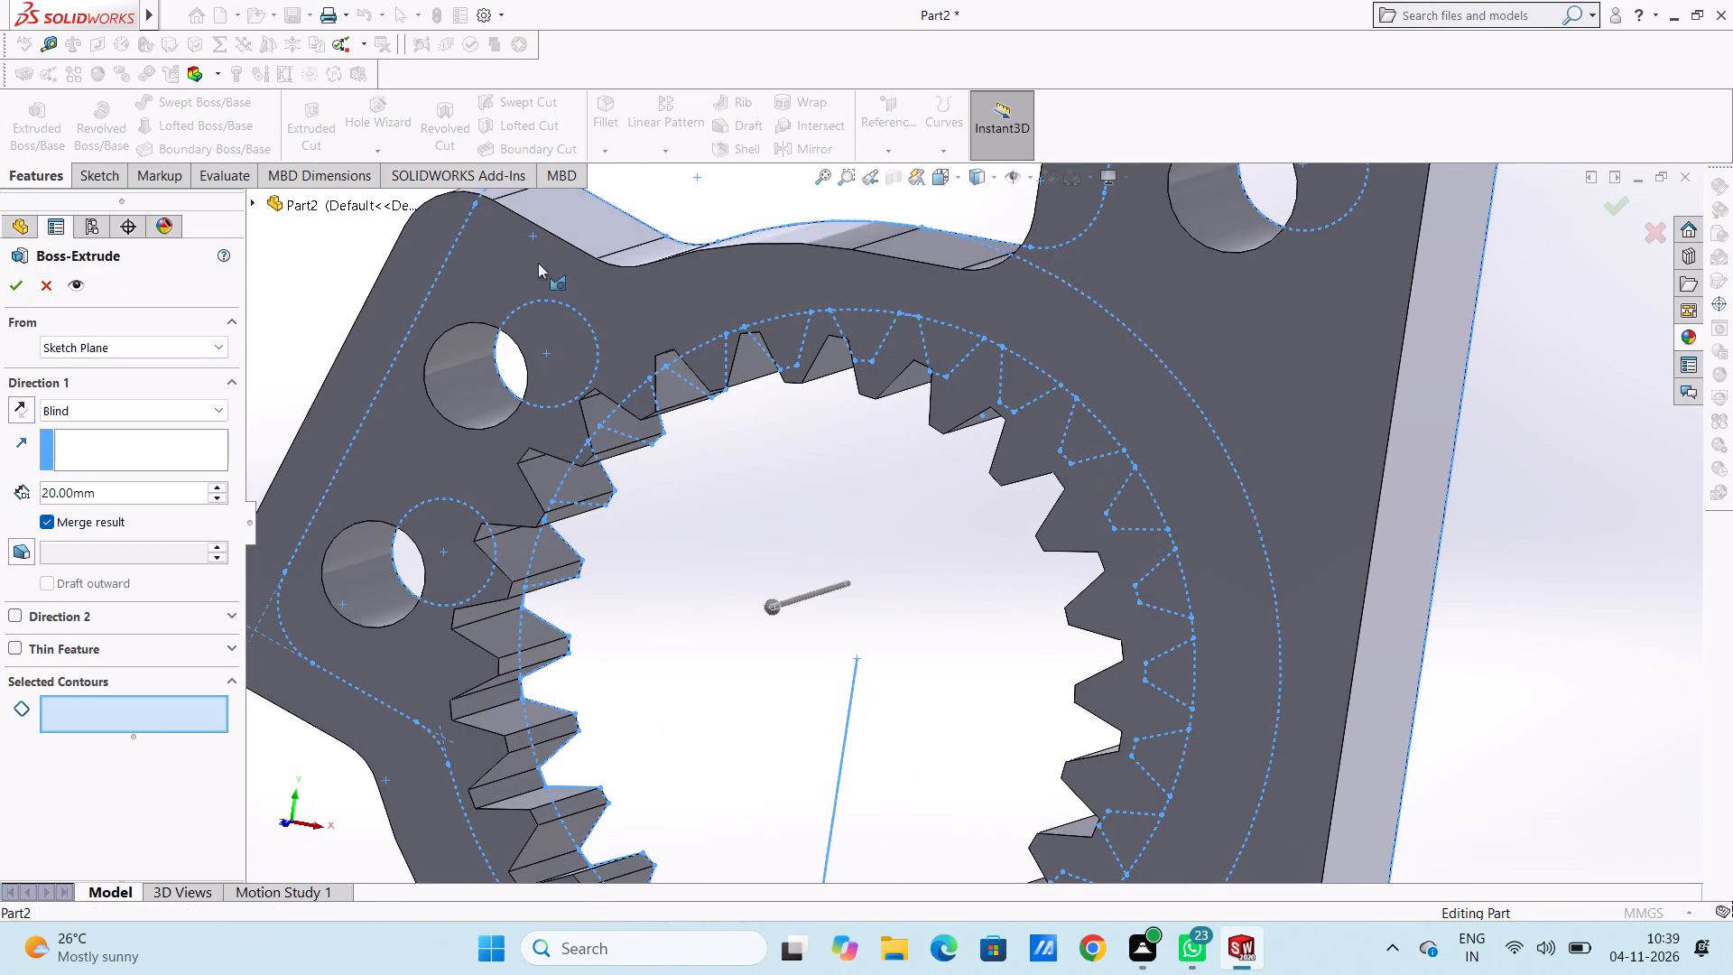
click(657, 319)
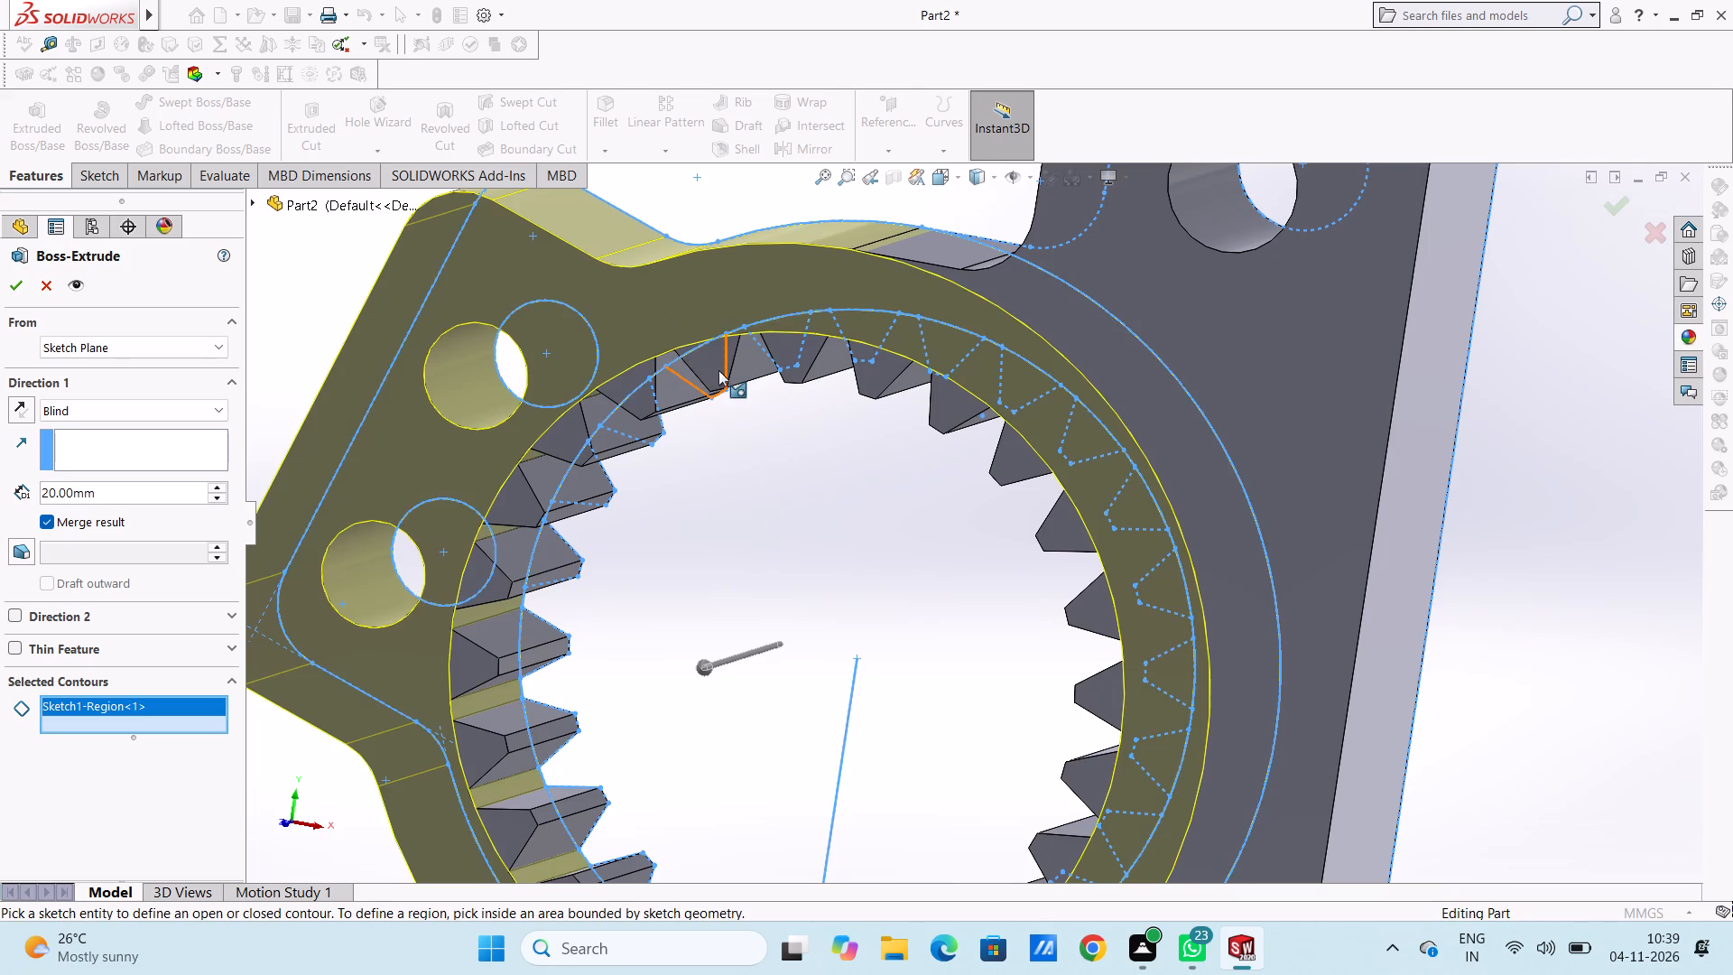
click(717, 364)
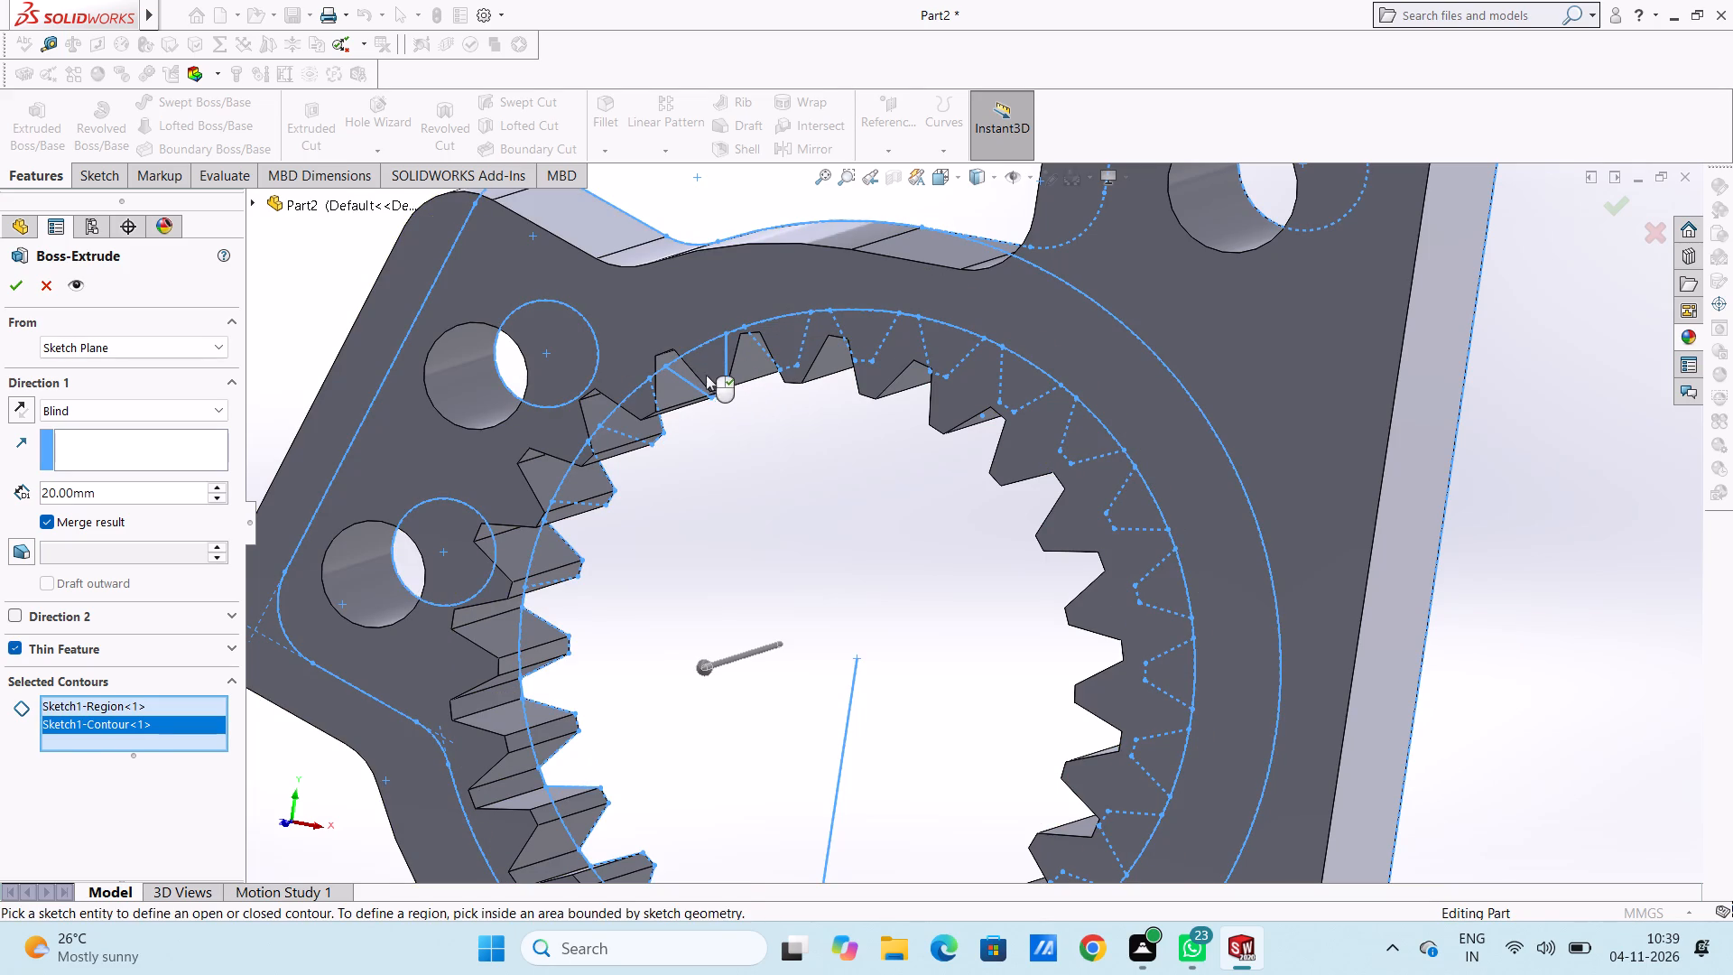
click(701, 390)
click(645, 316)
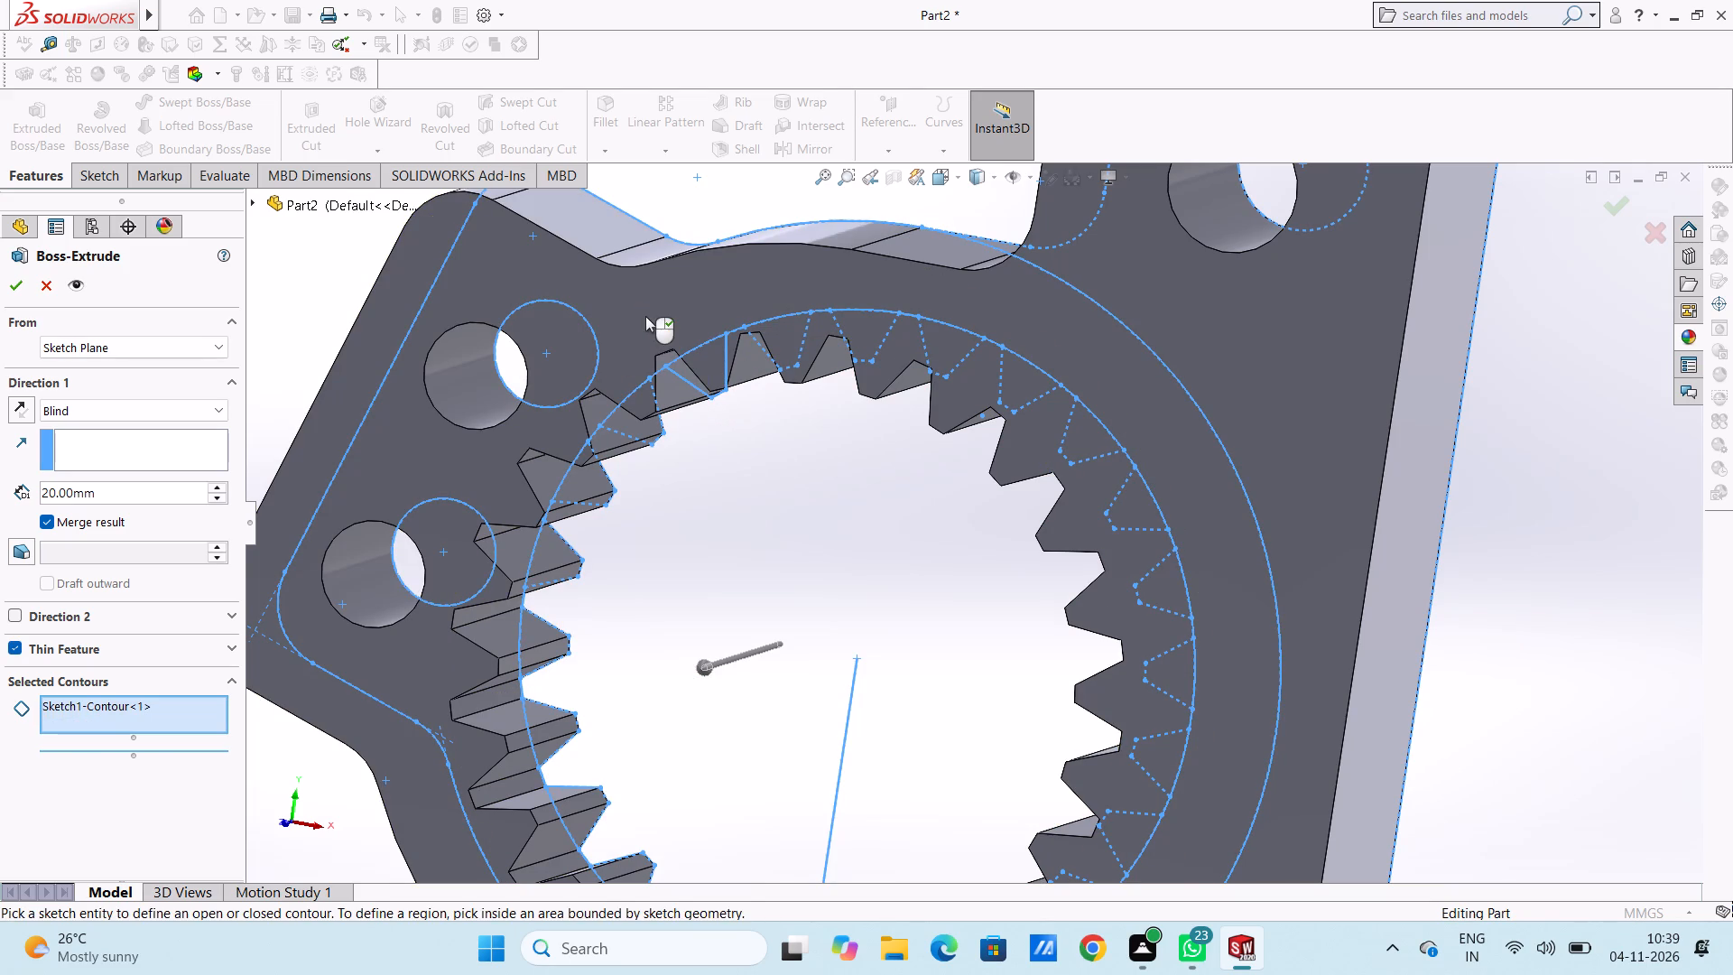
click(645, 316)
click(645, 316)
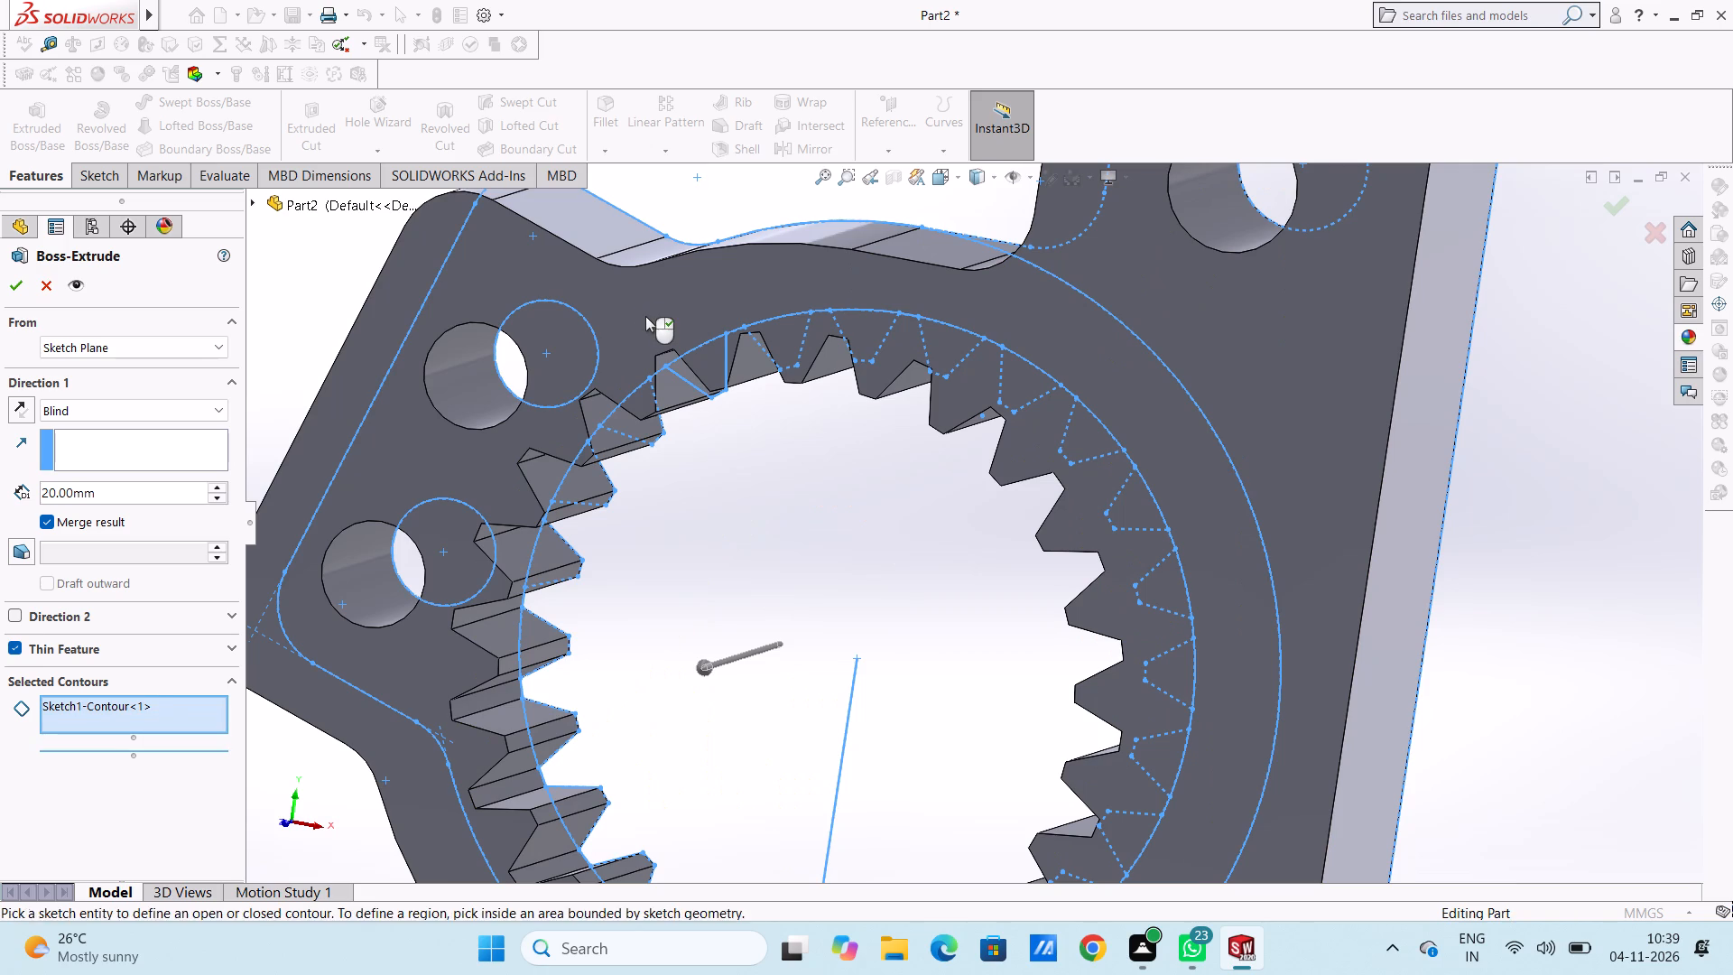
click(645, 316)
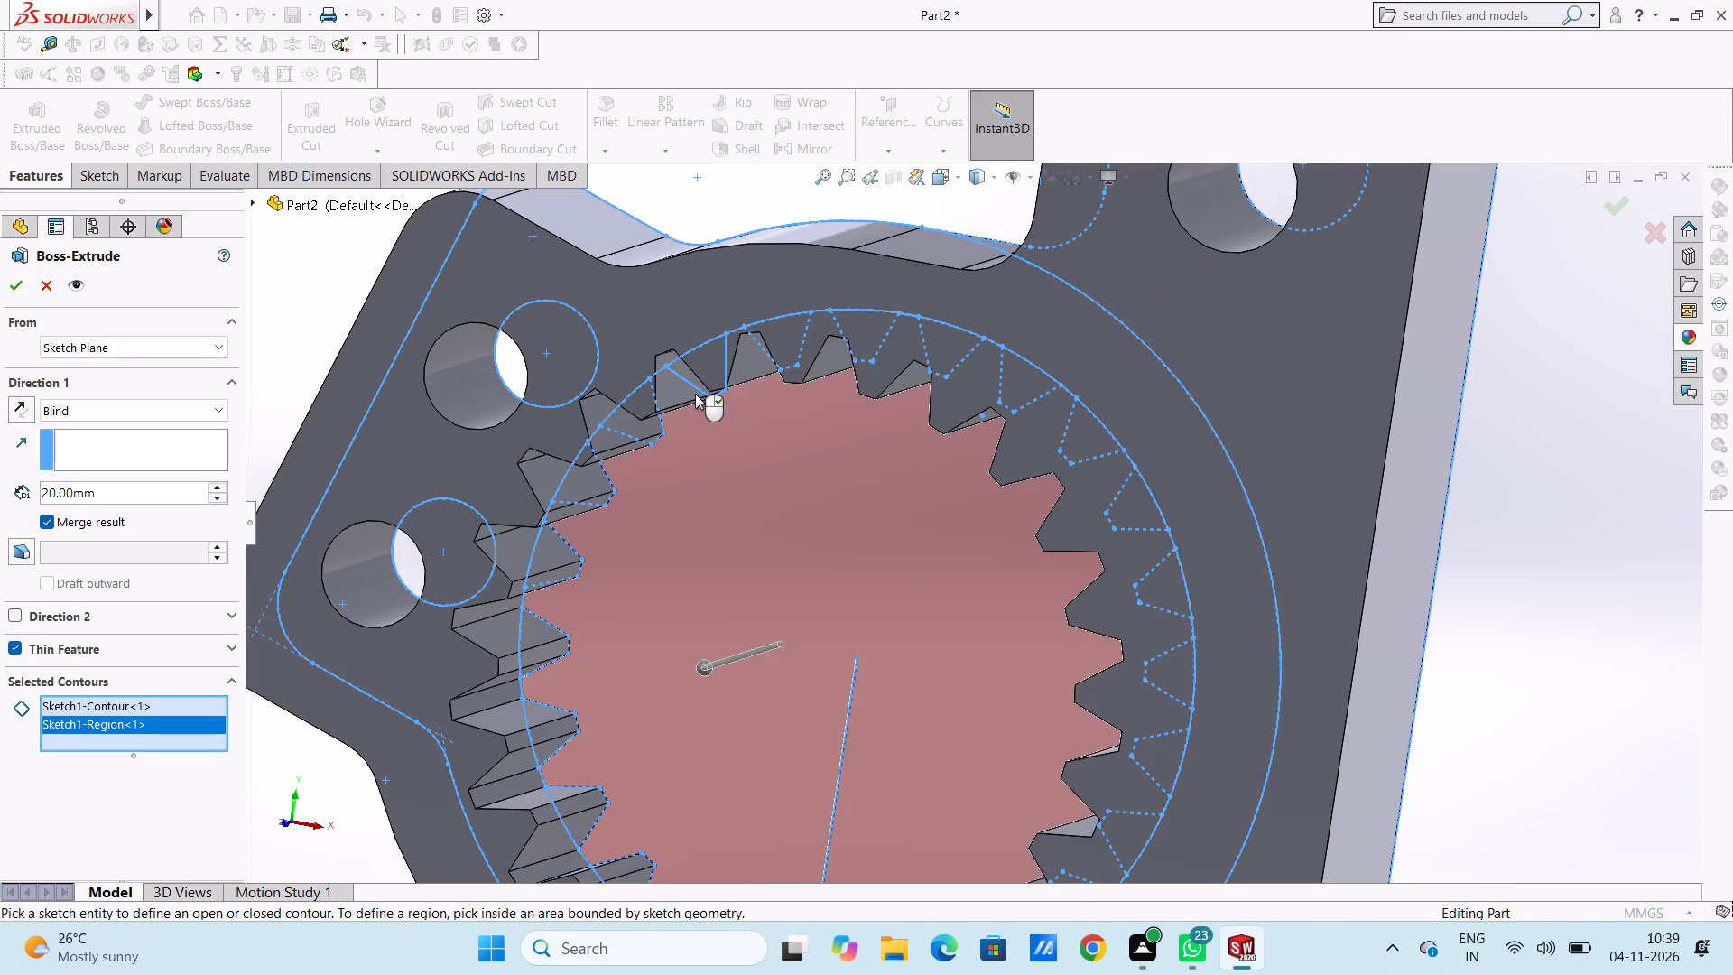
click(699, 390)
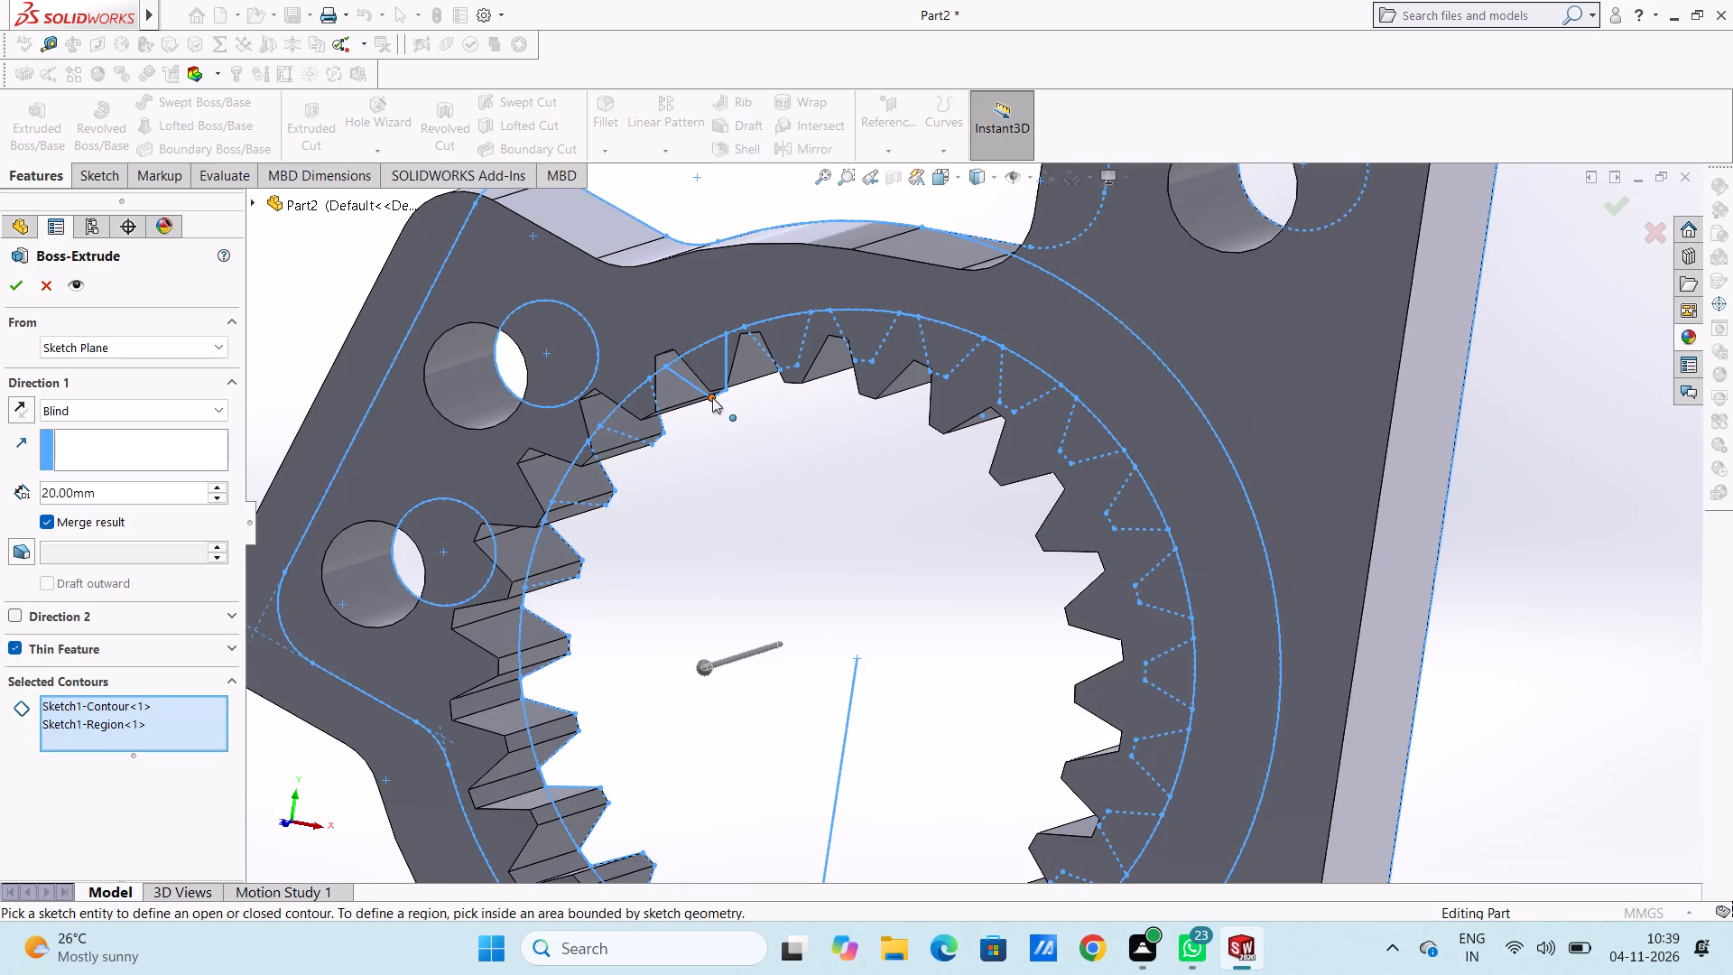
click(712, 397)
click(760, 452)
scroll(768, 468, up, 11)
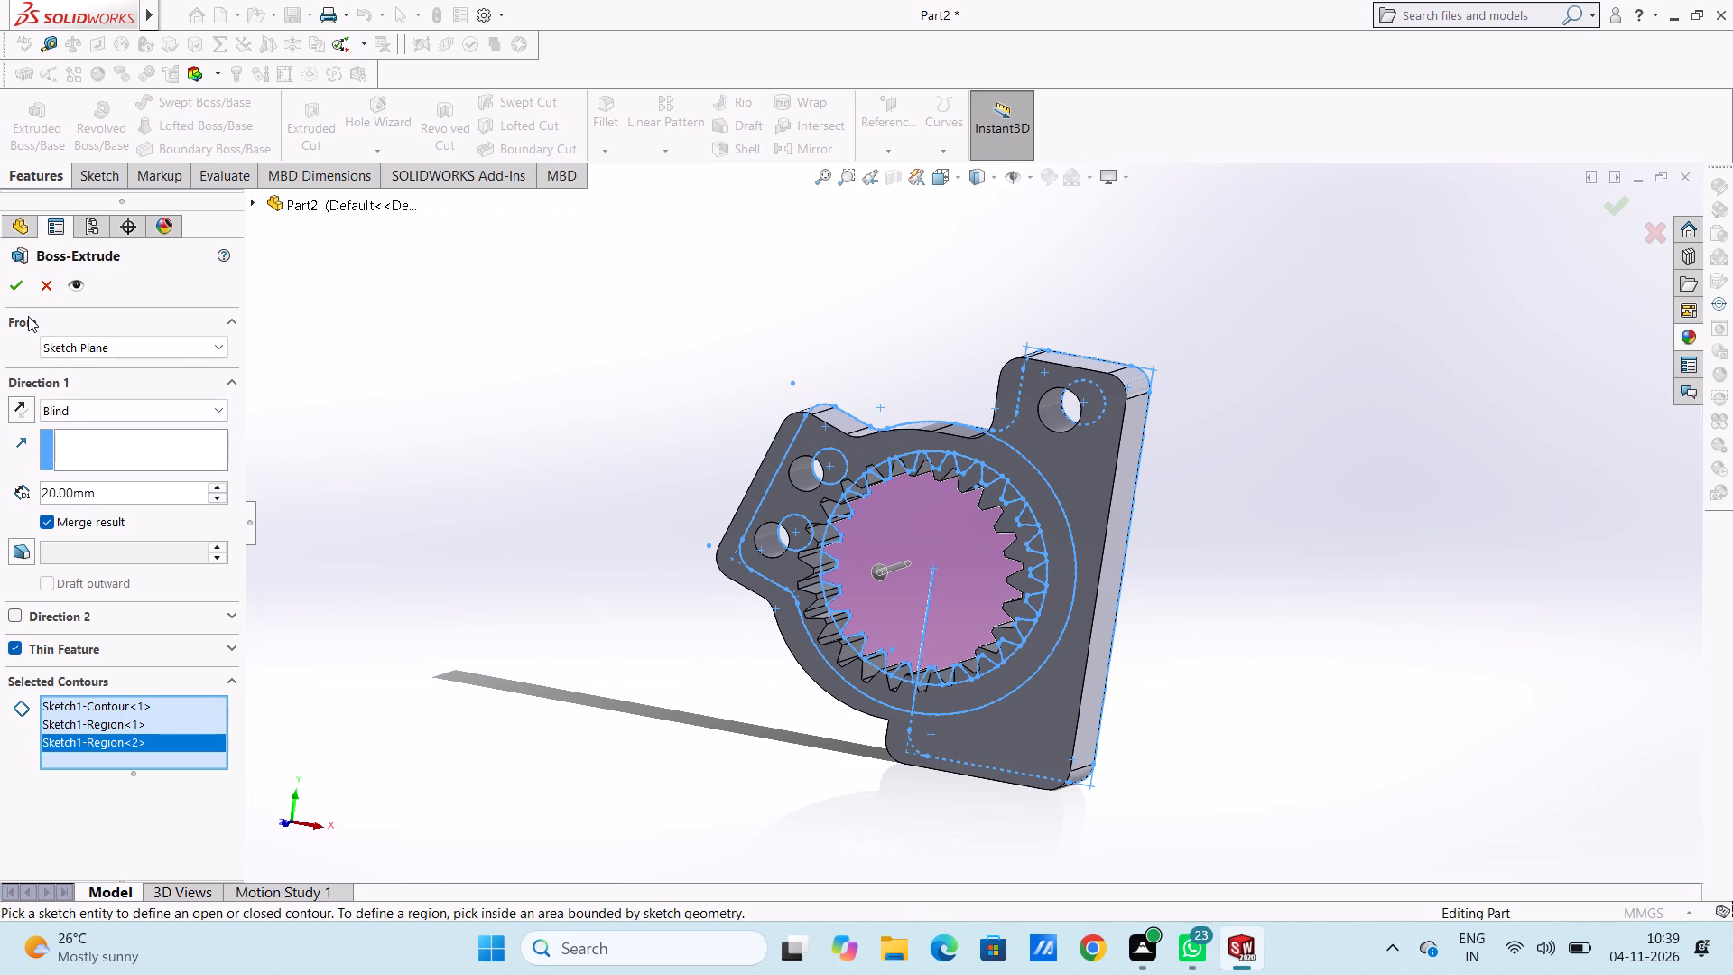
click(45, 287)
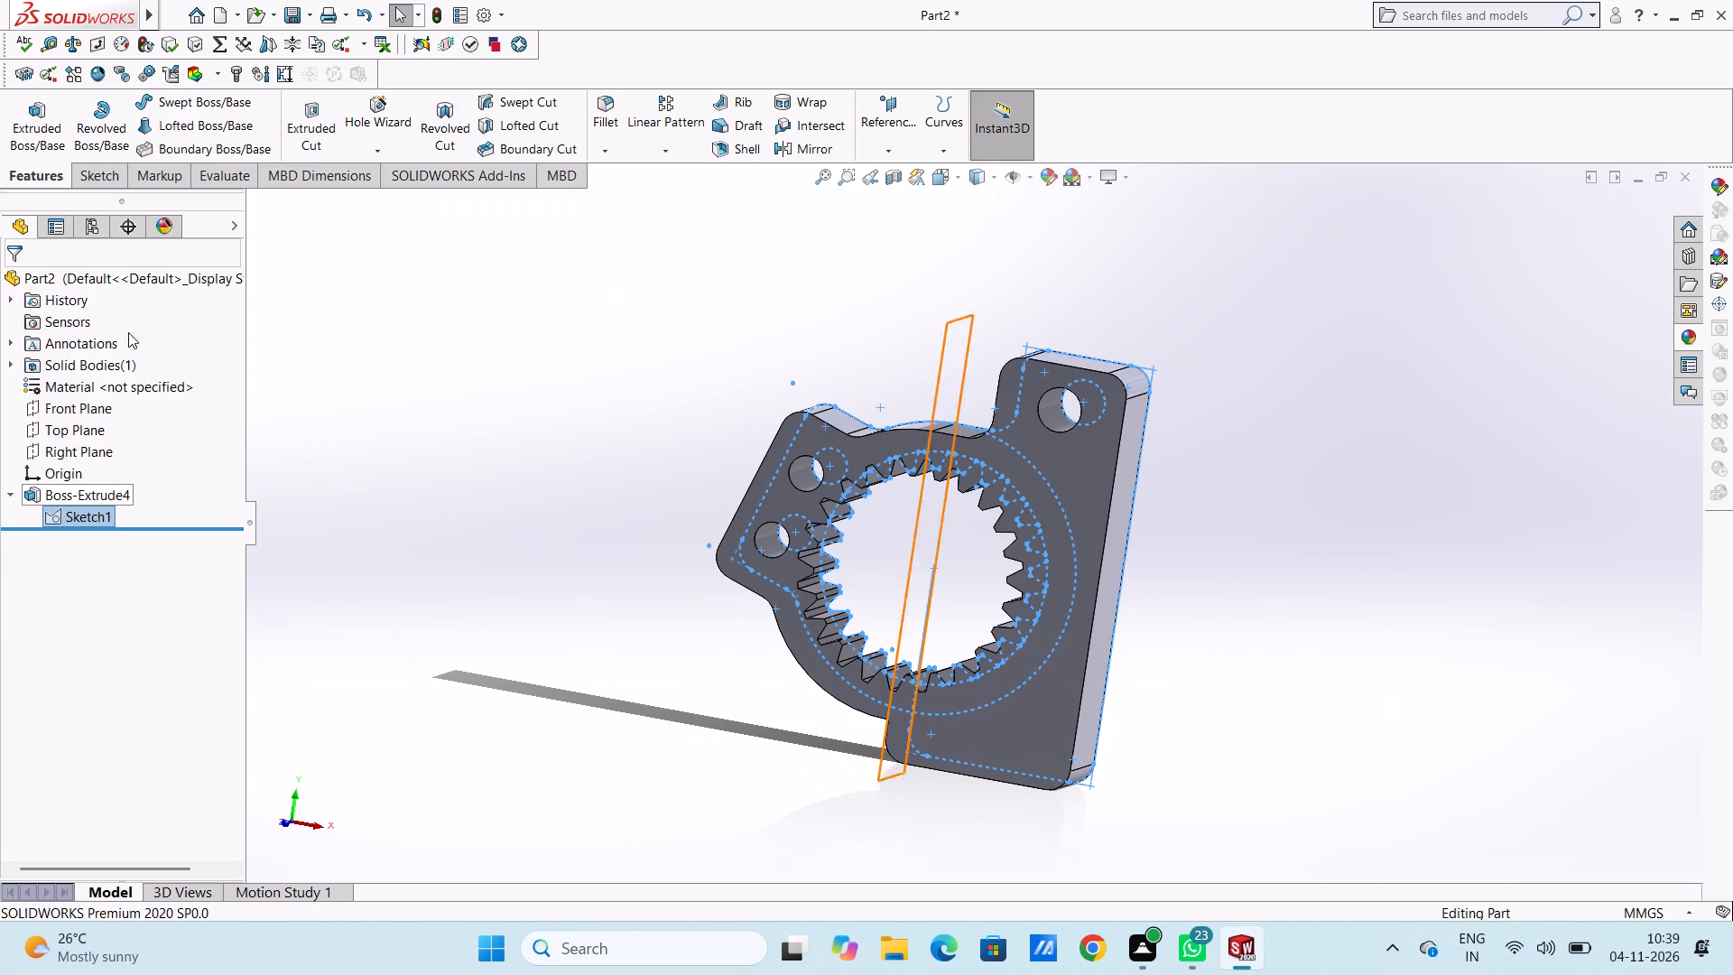
Start another boss extrusion from Sketch1 and select the arm-and-ring region as its contour.
click(34, 124)
scroll(926, 497, down, 5)
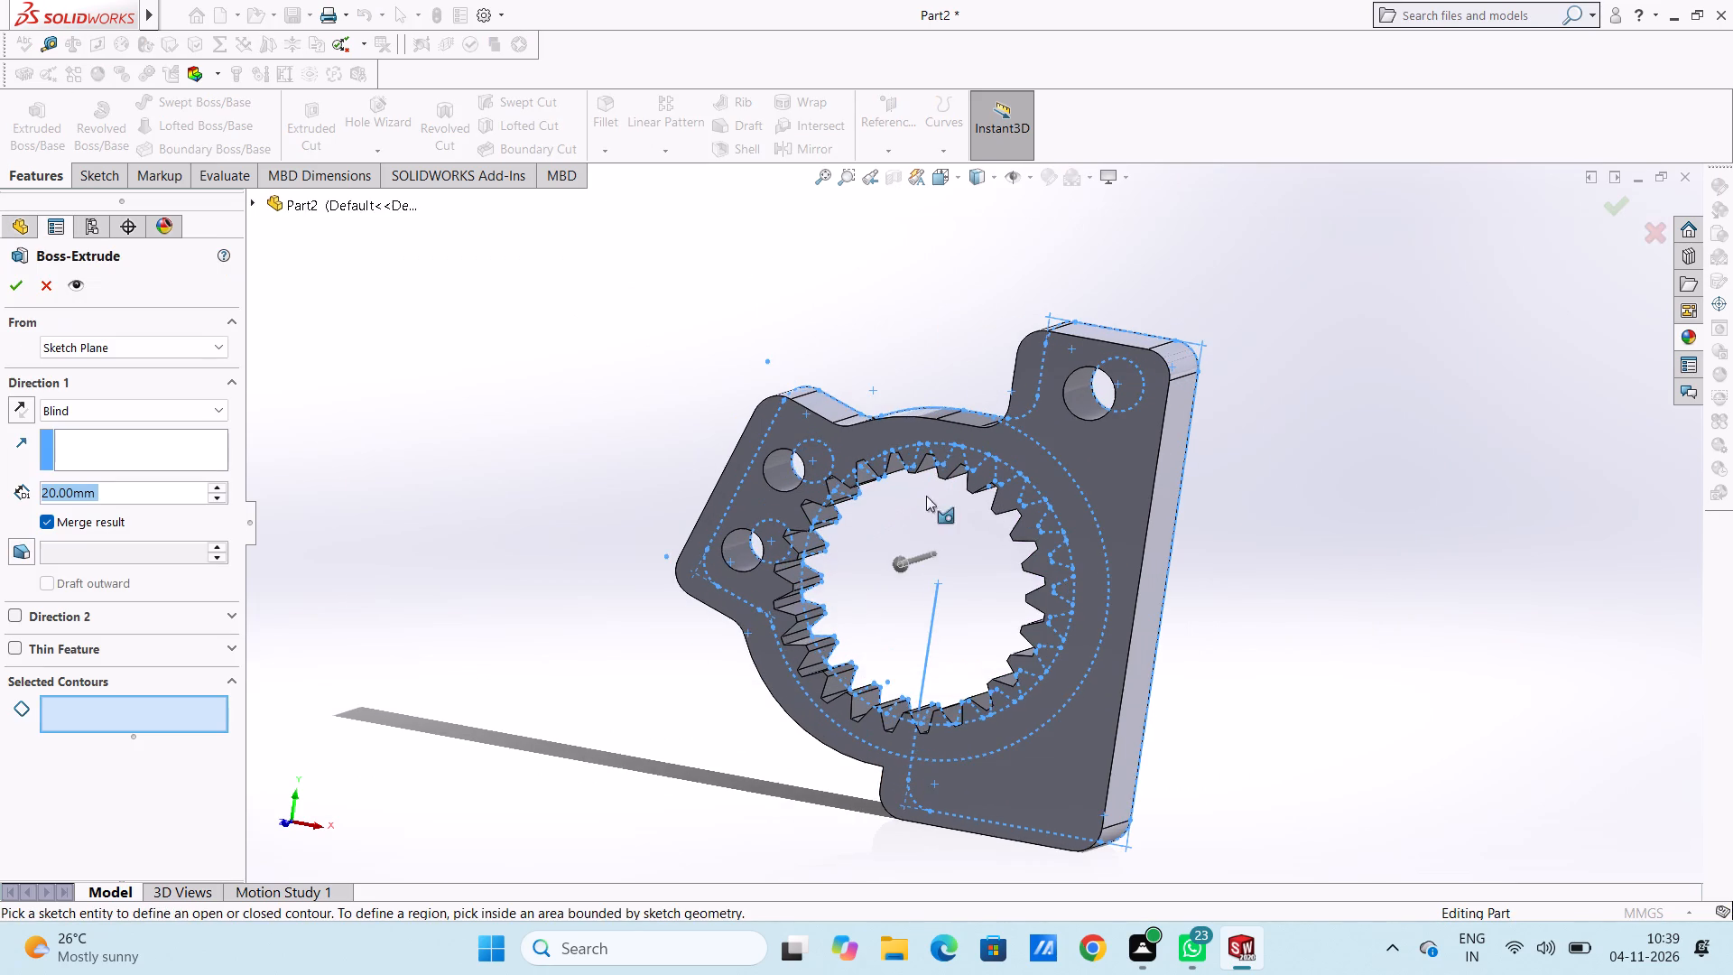
scroll(909, 446, down, 5)
click(839, 466)
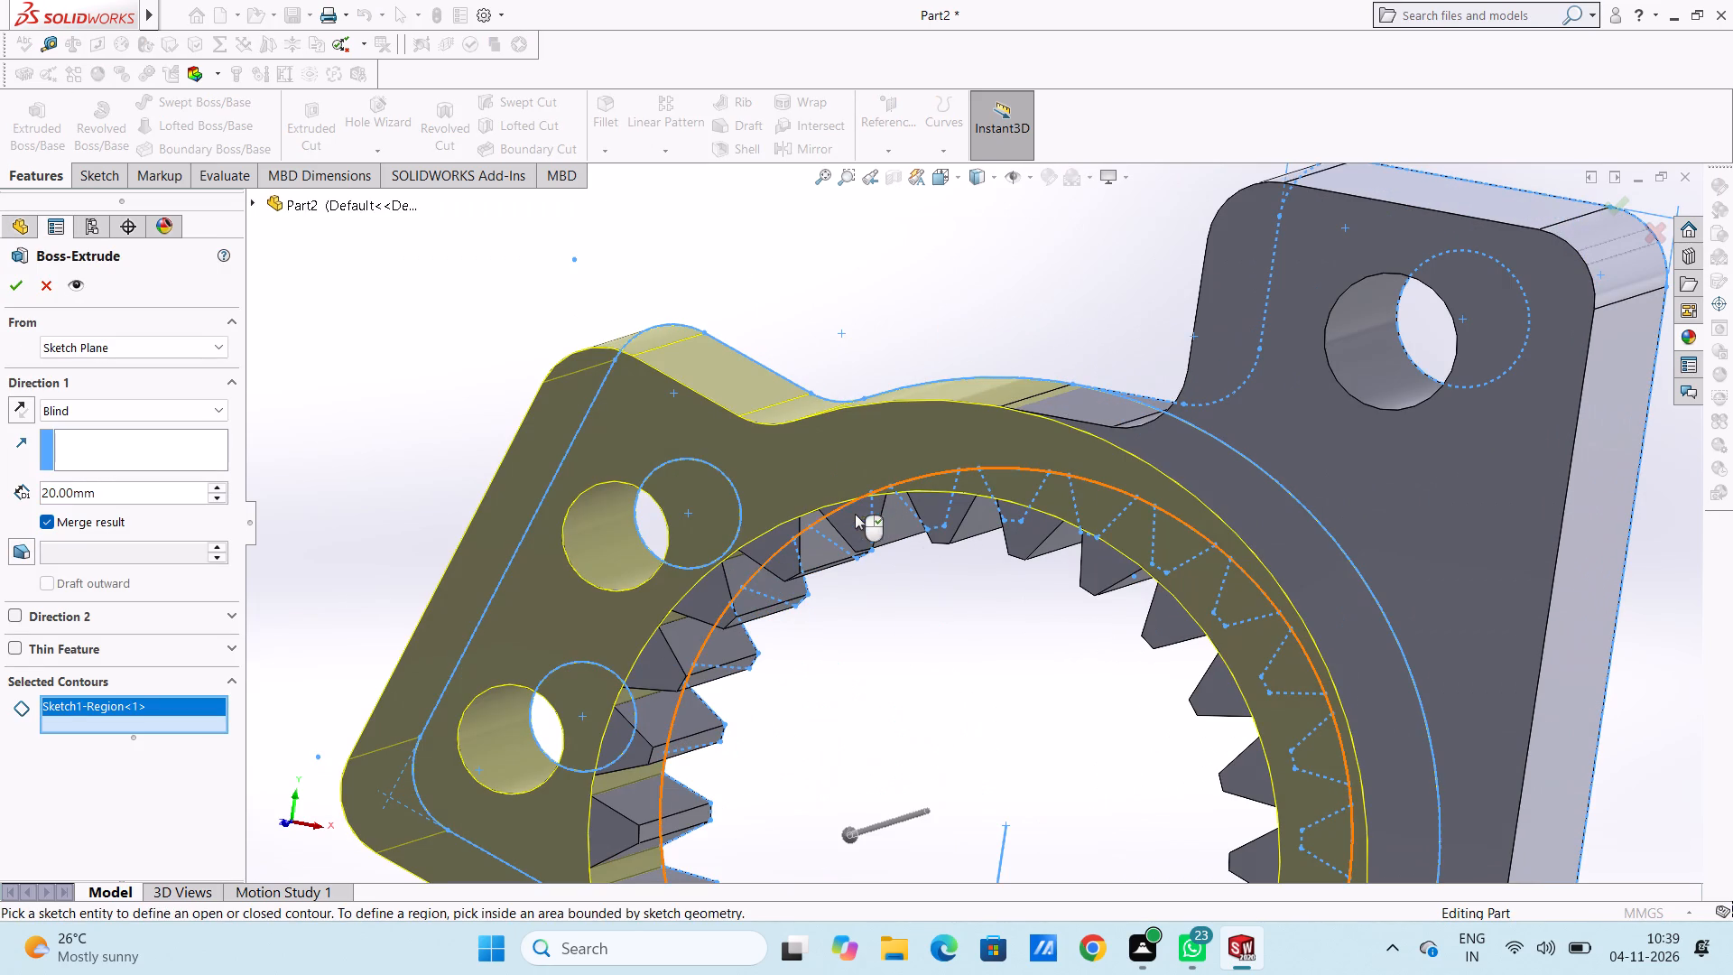
click(853, 526)
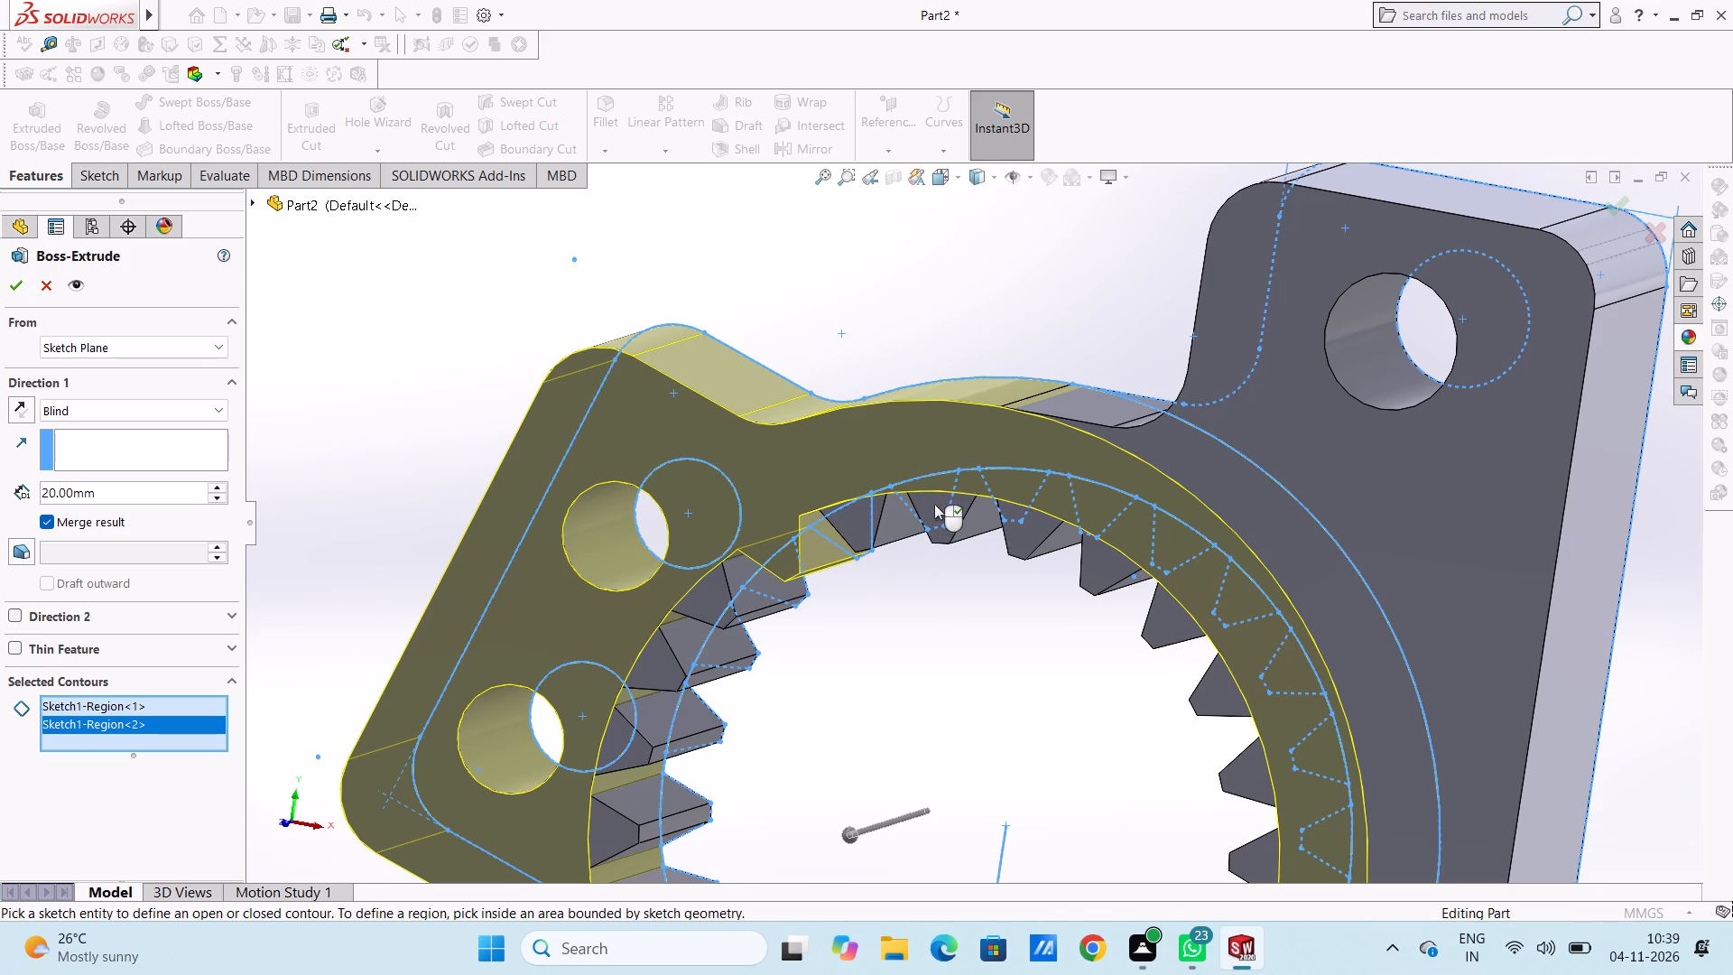
click(851, 534)
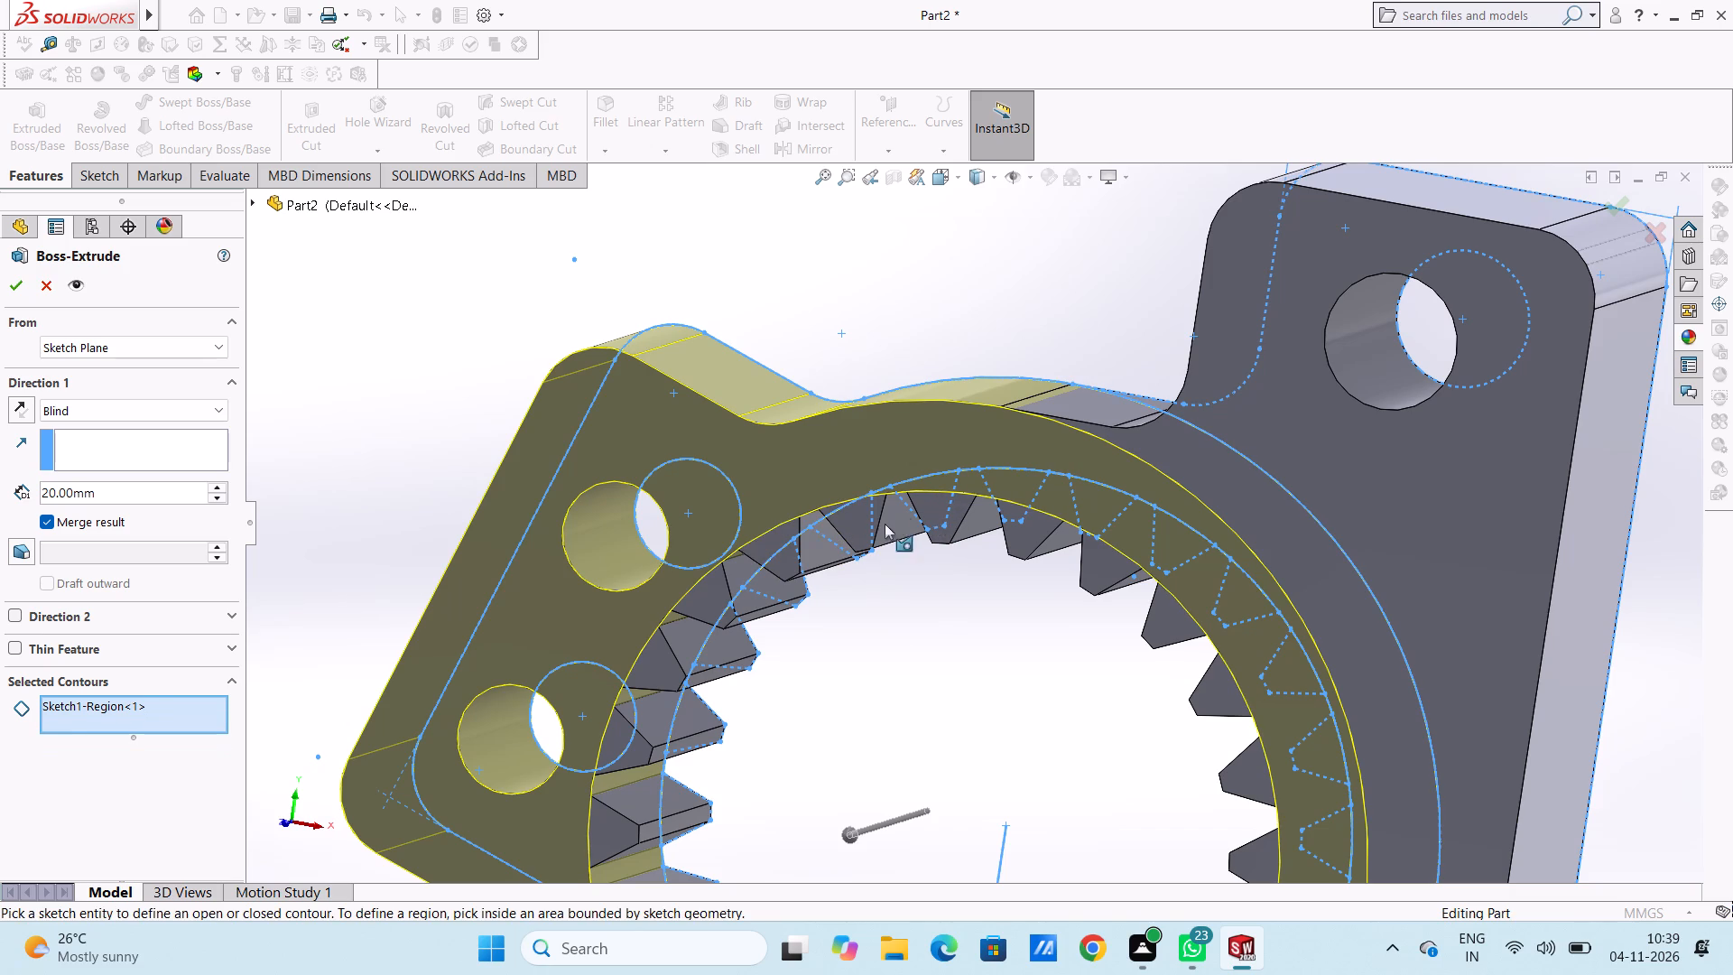
Add seven tooth regions to the extrusion's contours, from beside the upper arm hole clockwise over the ring's top to the plate side.
middle_drag(907, 571, 970, 568)
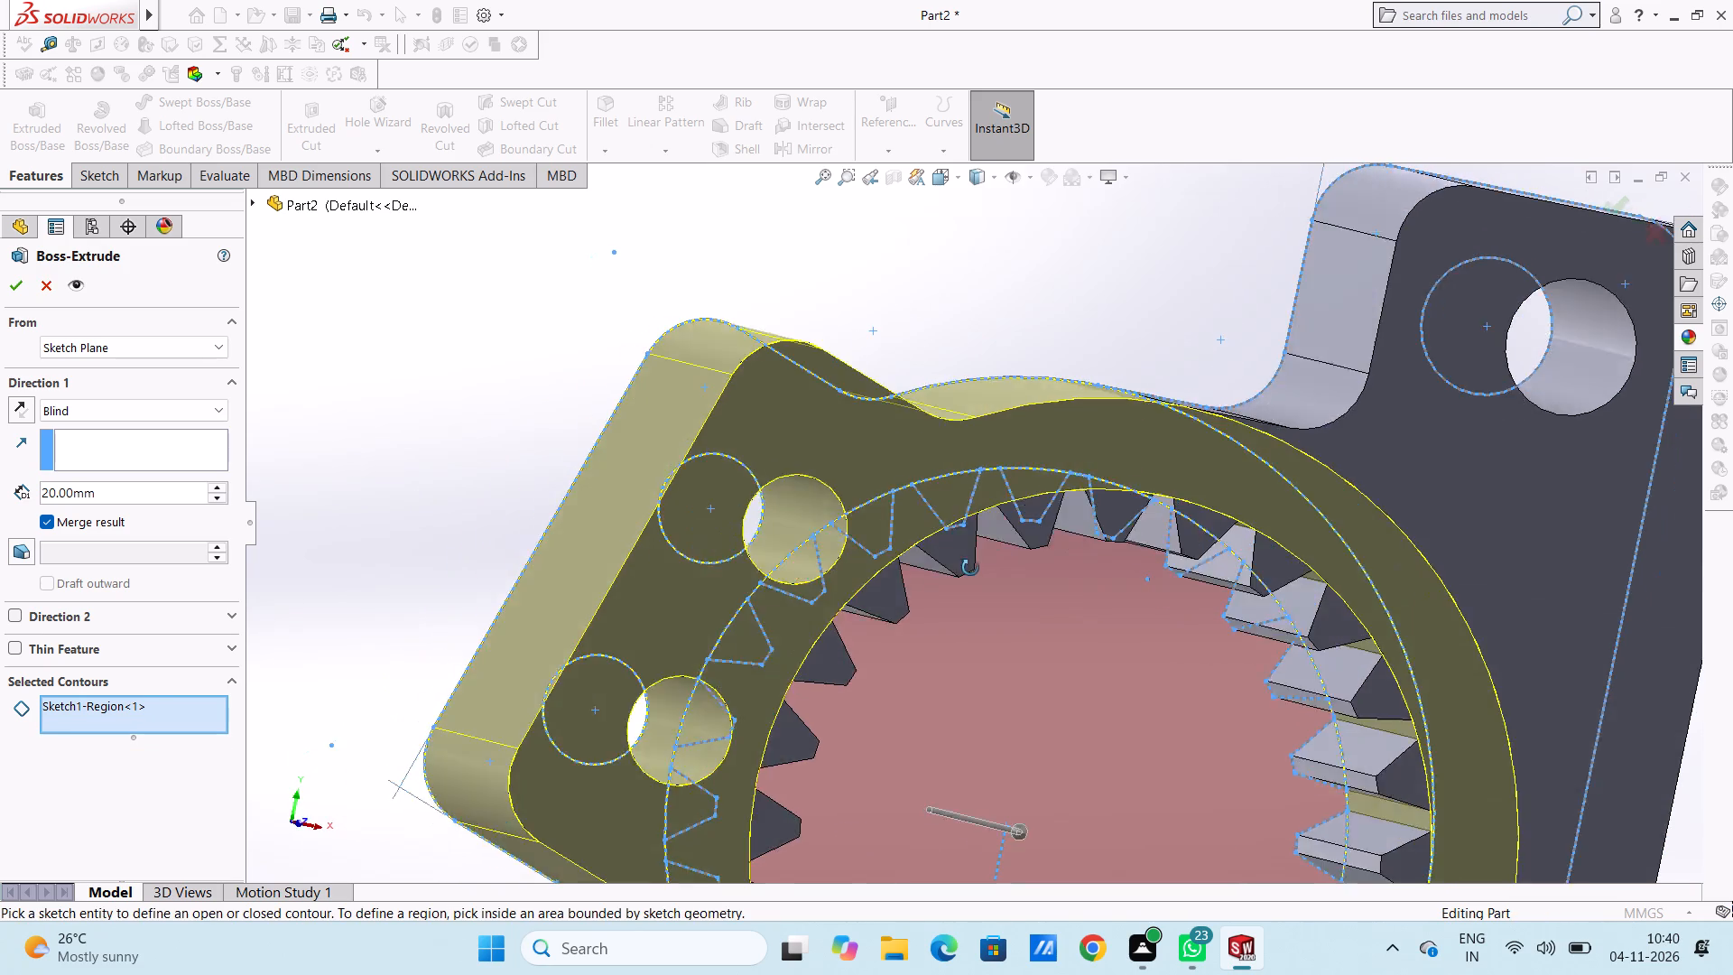
middle_drag(970, 568, 932, 562)
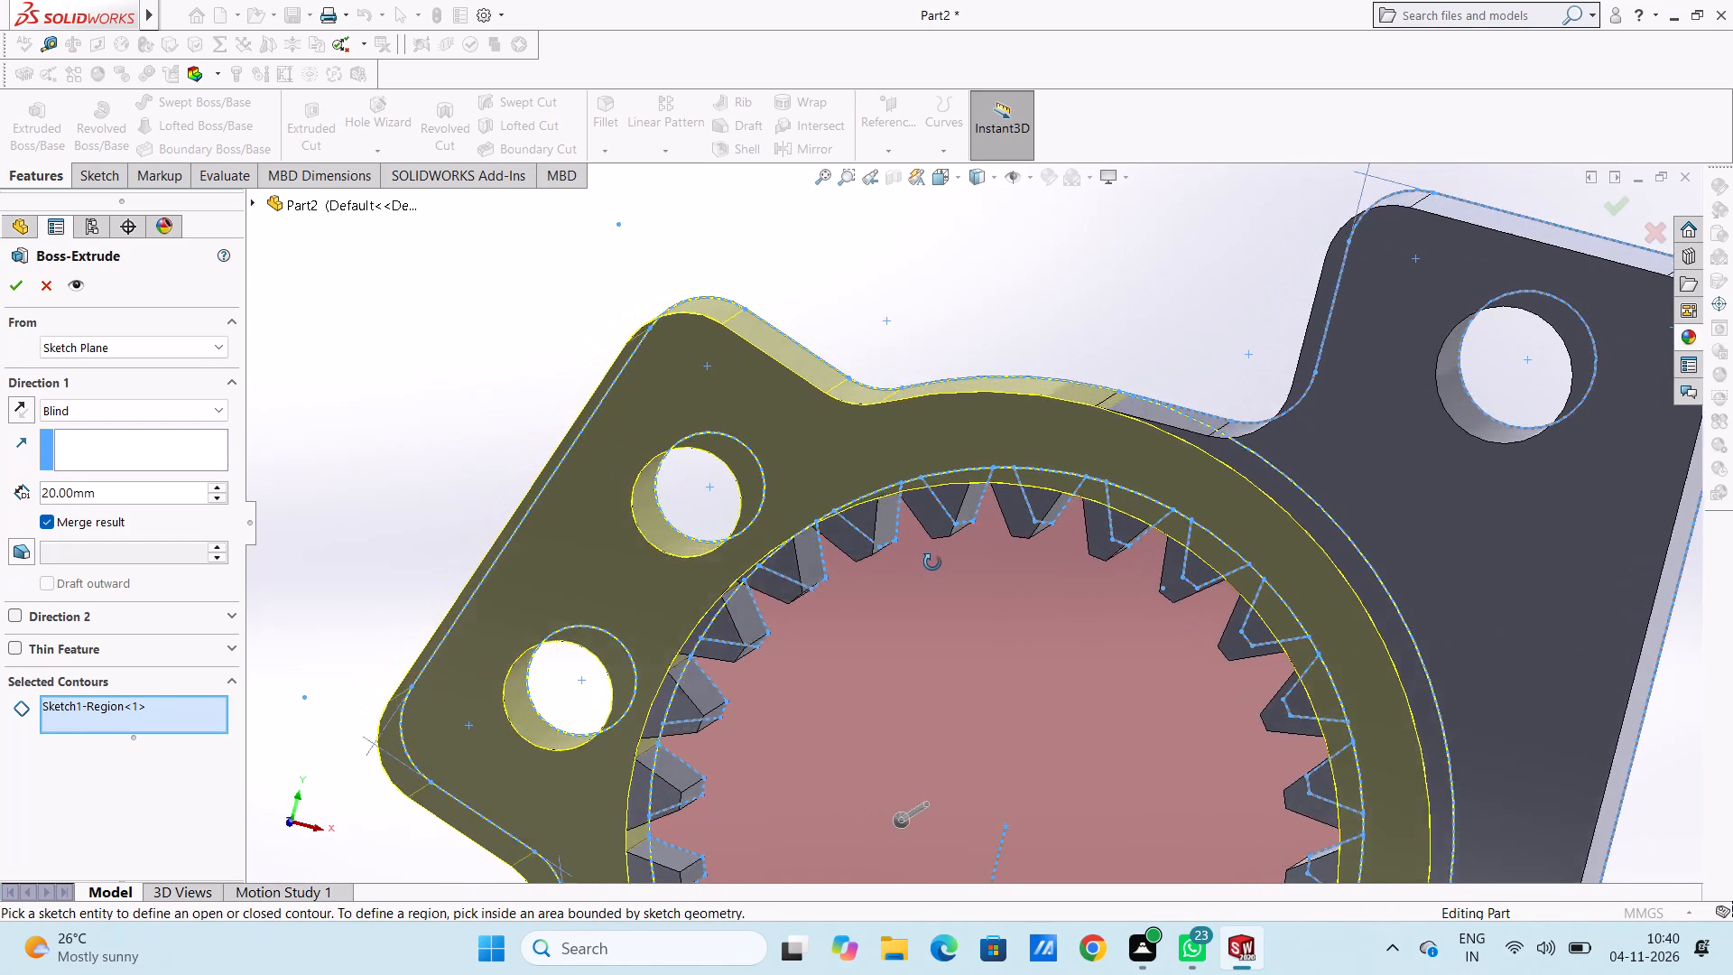
middle_drag(932, 562, 939, 559)
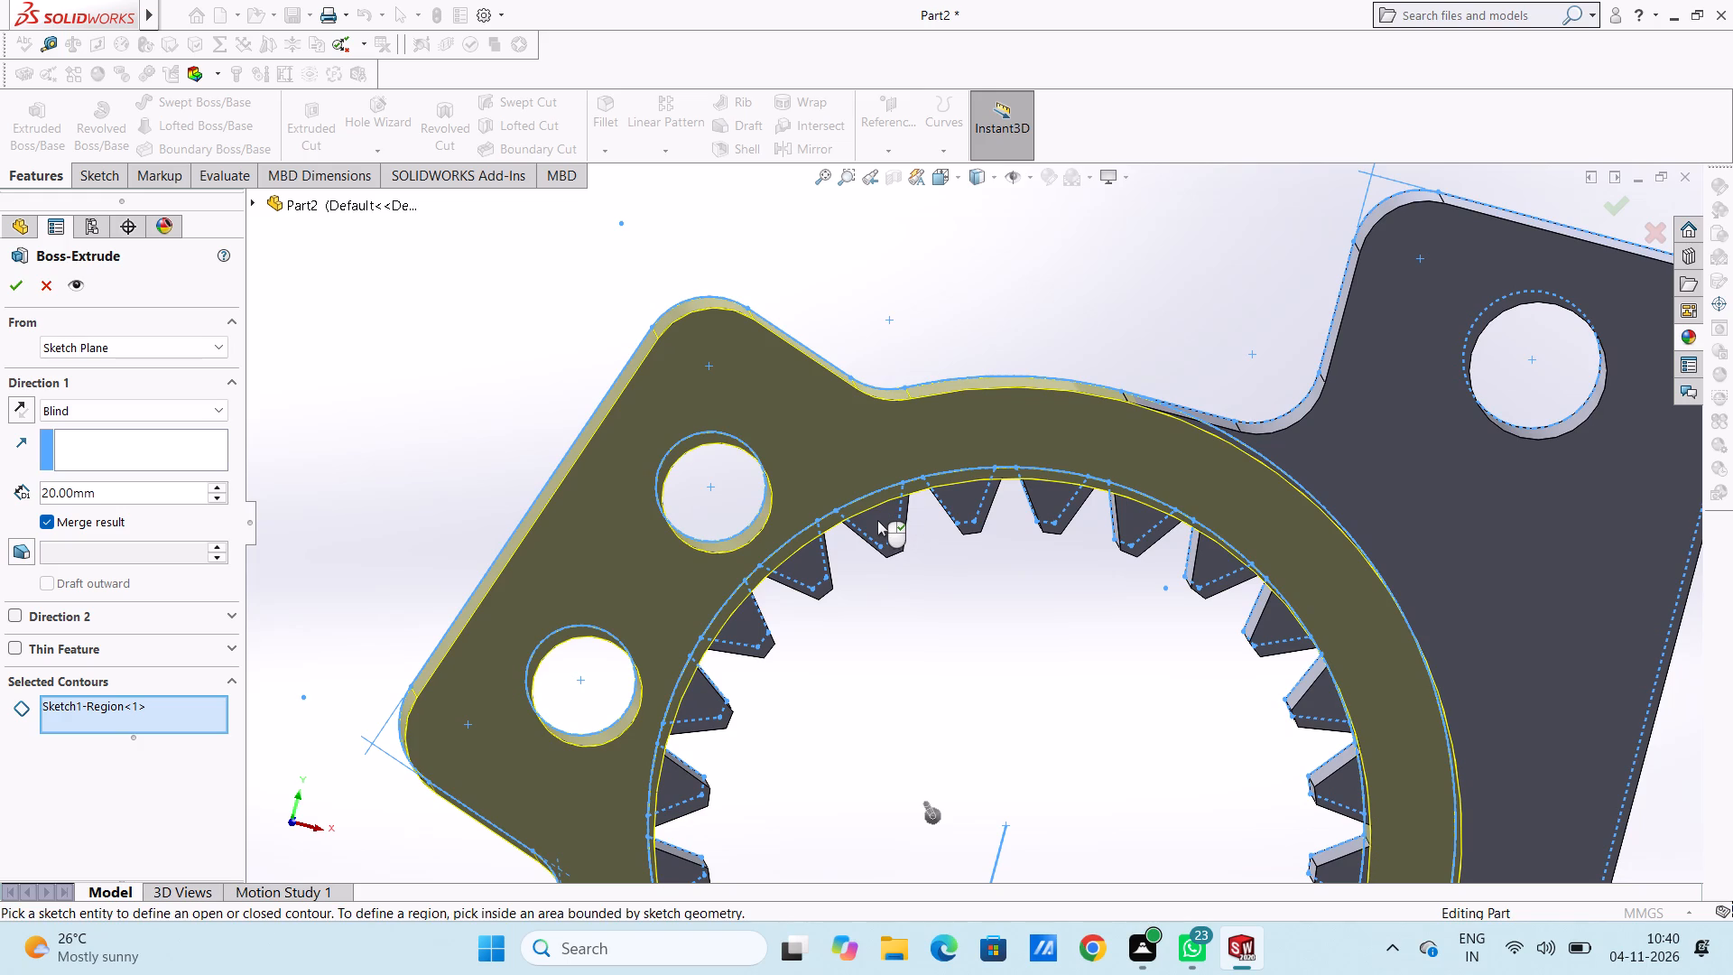
click(877, 520)
click(966, 493)
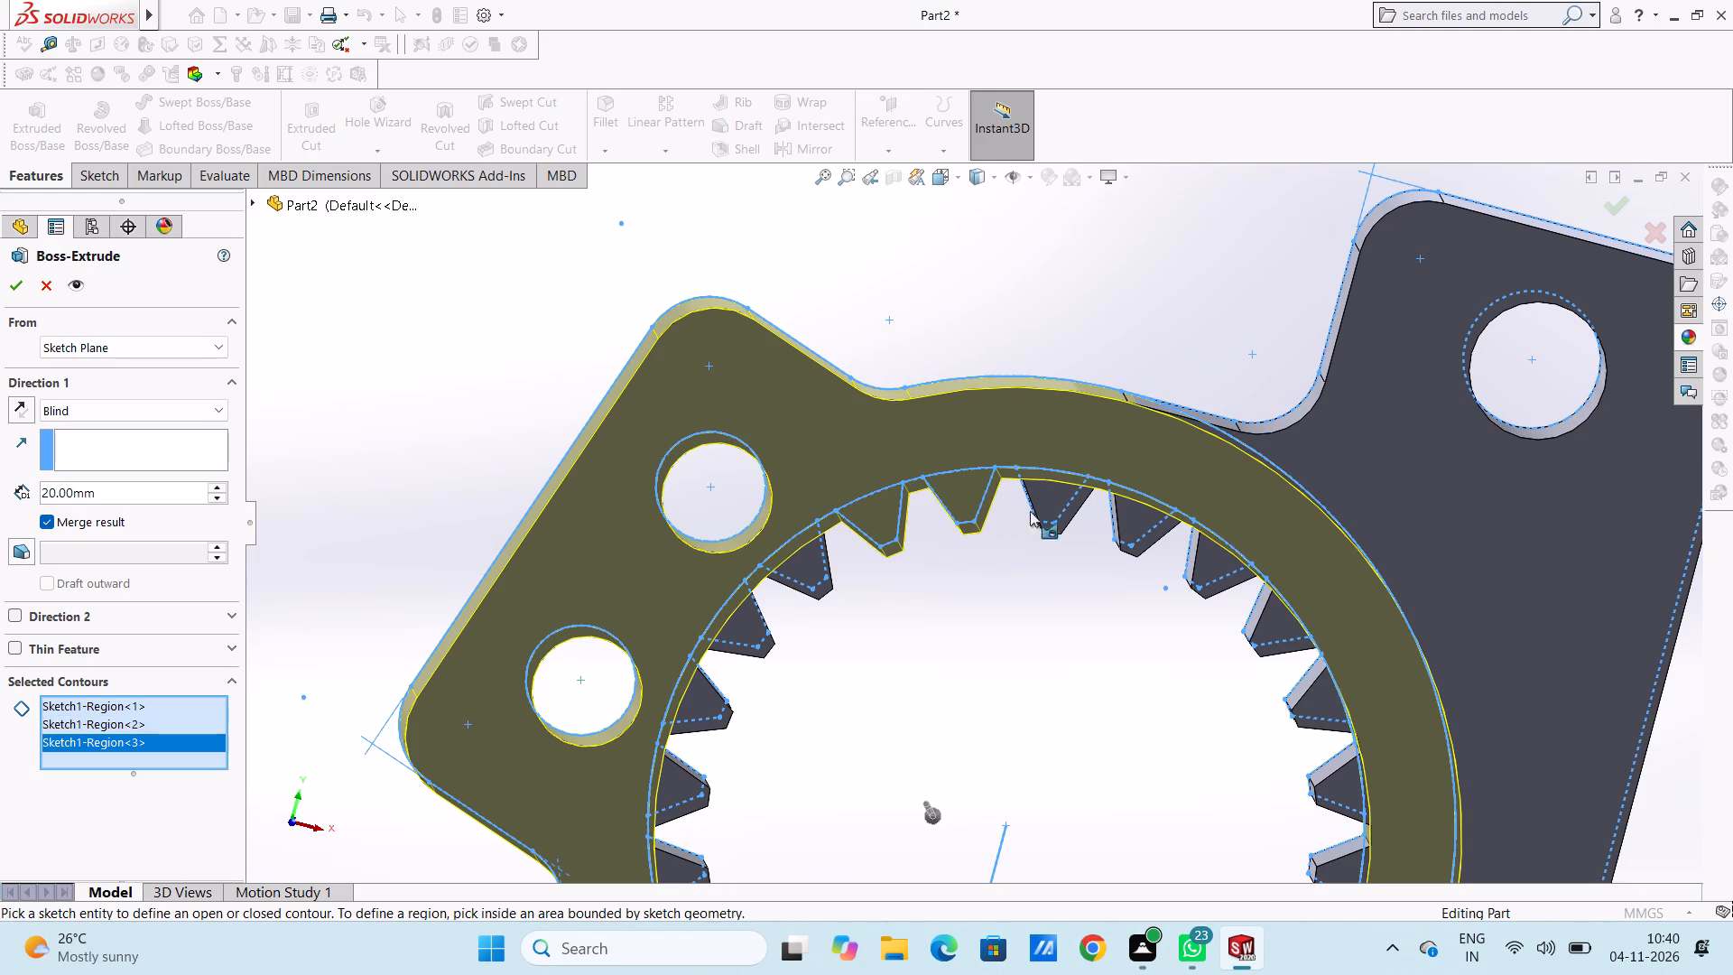
click(1047, 501)
click(1136, 519)
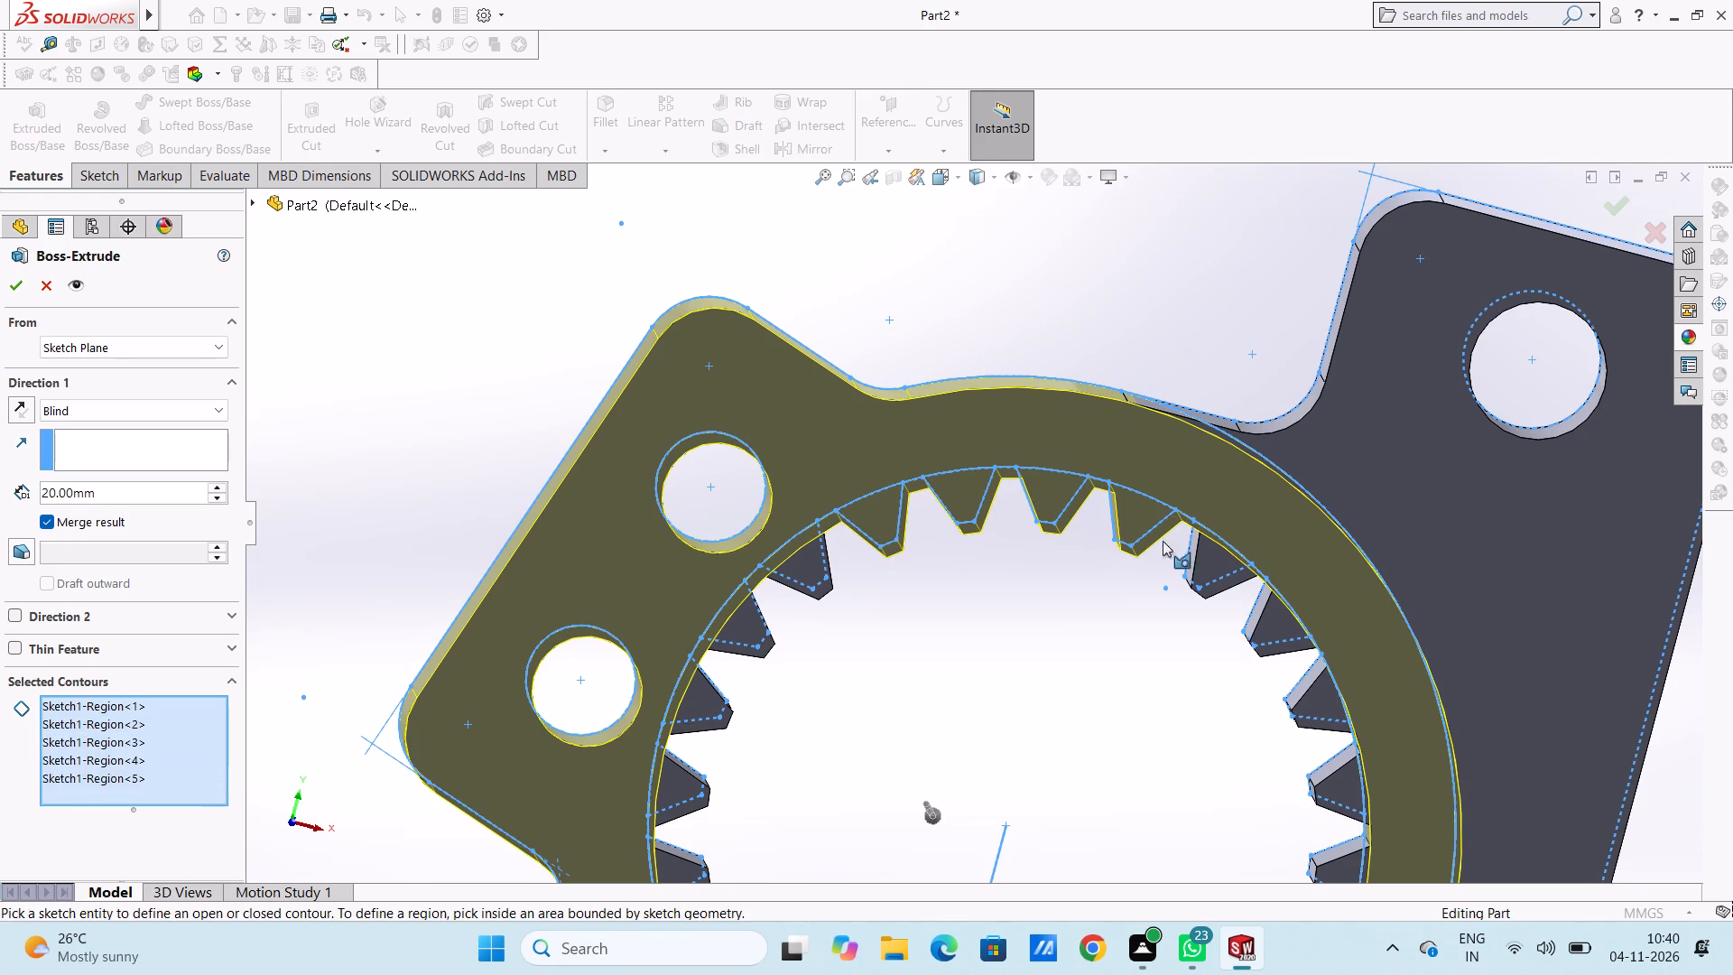
click(1218, 566)
click(1278, 626)
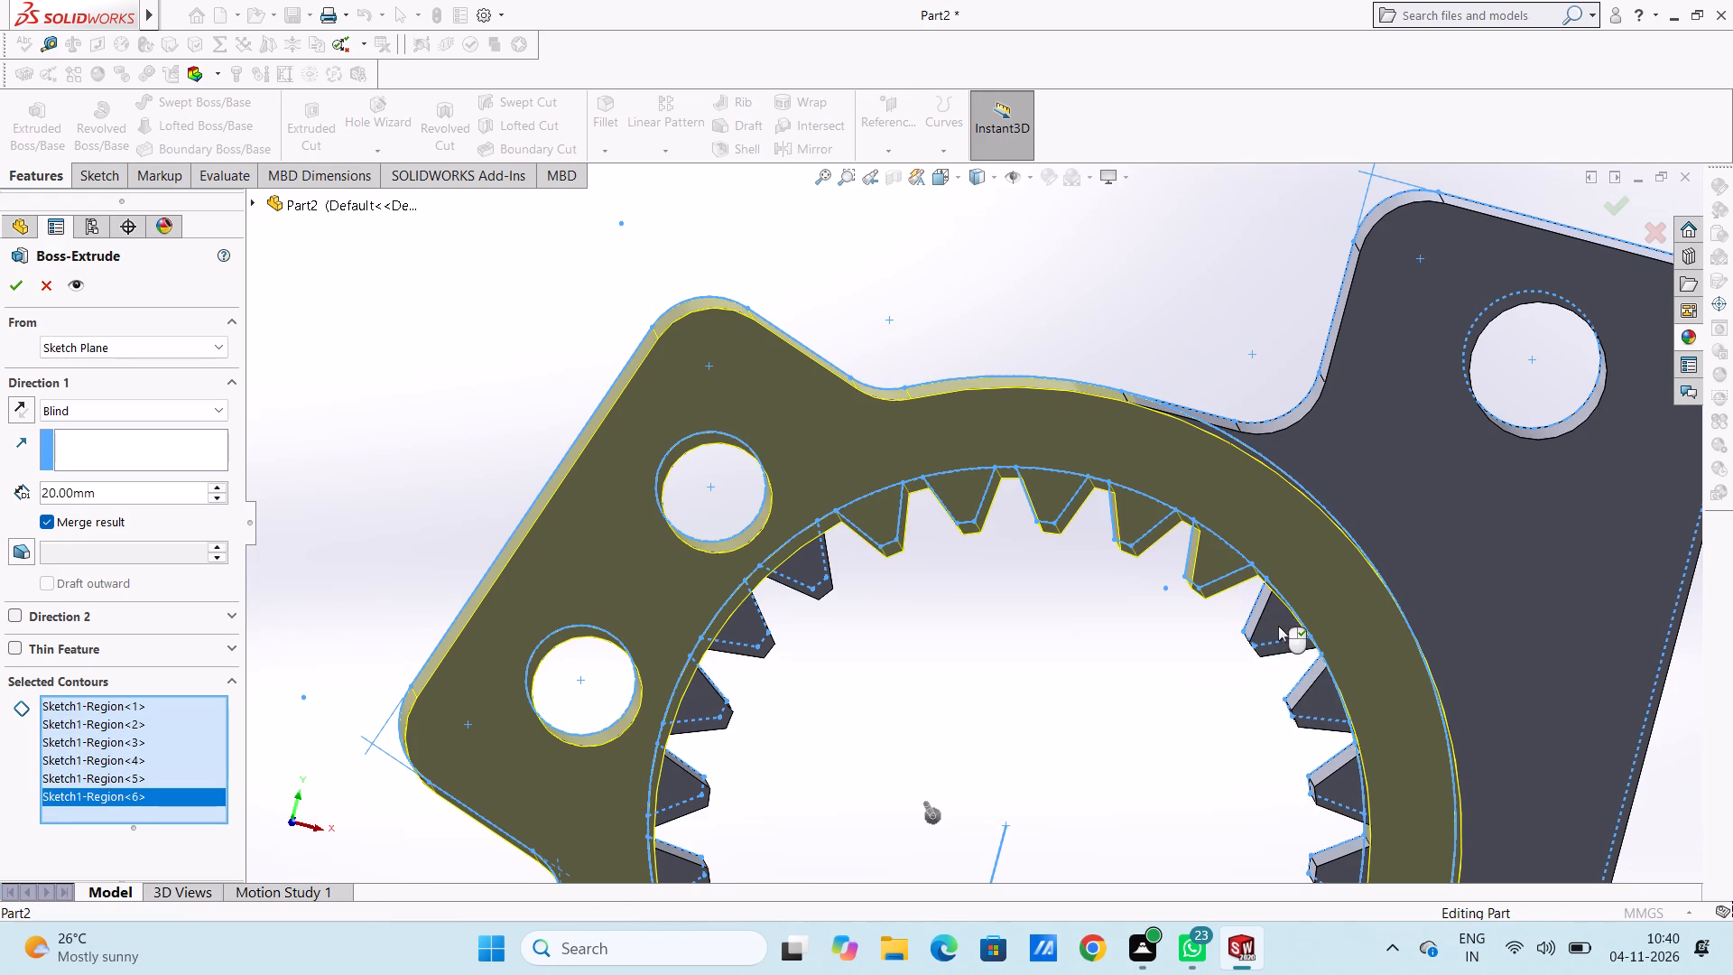
click(1321, 701)
Add eight more tooth regions to the contours, from the upper arm hole counterclockwise down toward the ring's bottom.
scroll(1123, 779, up, 4)
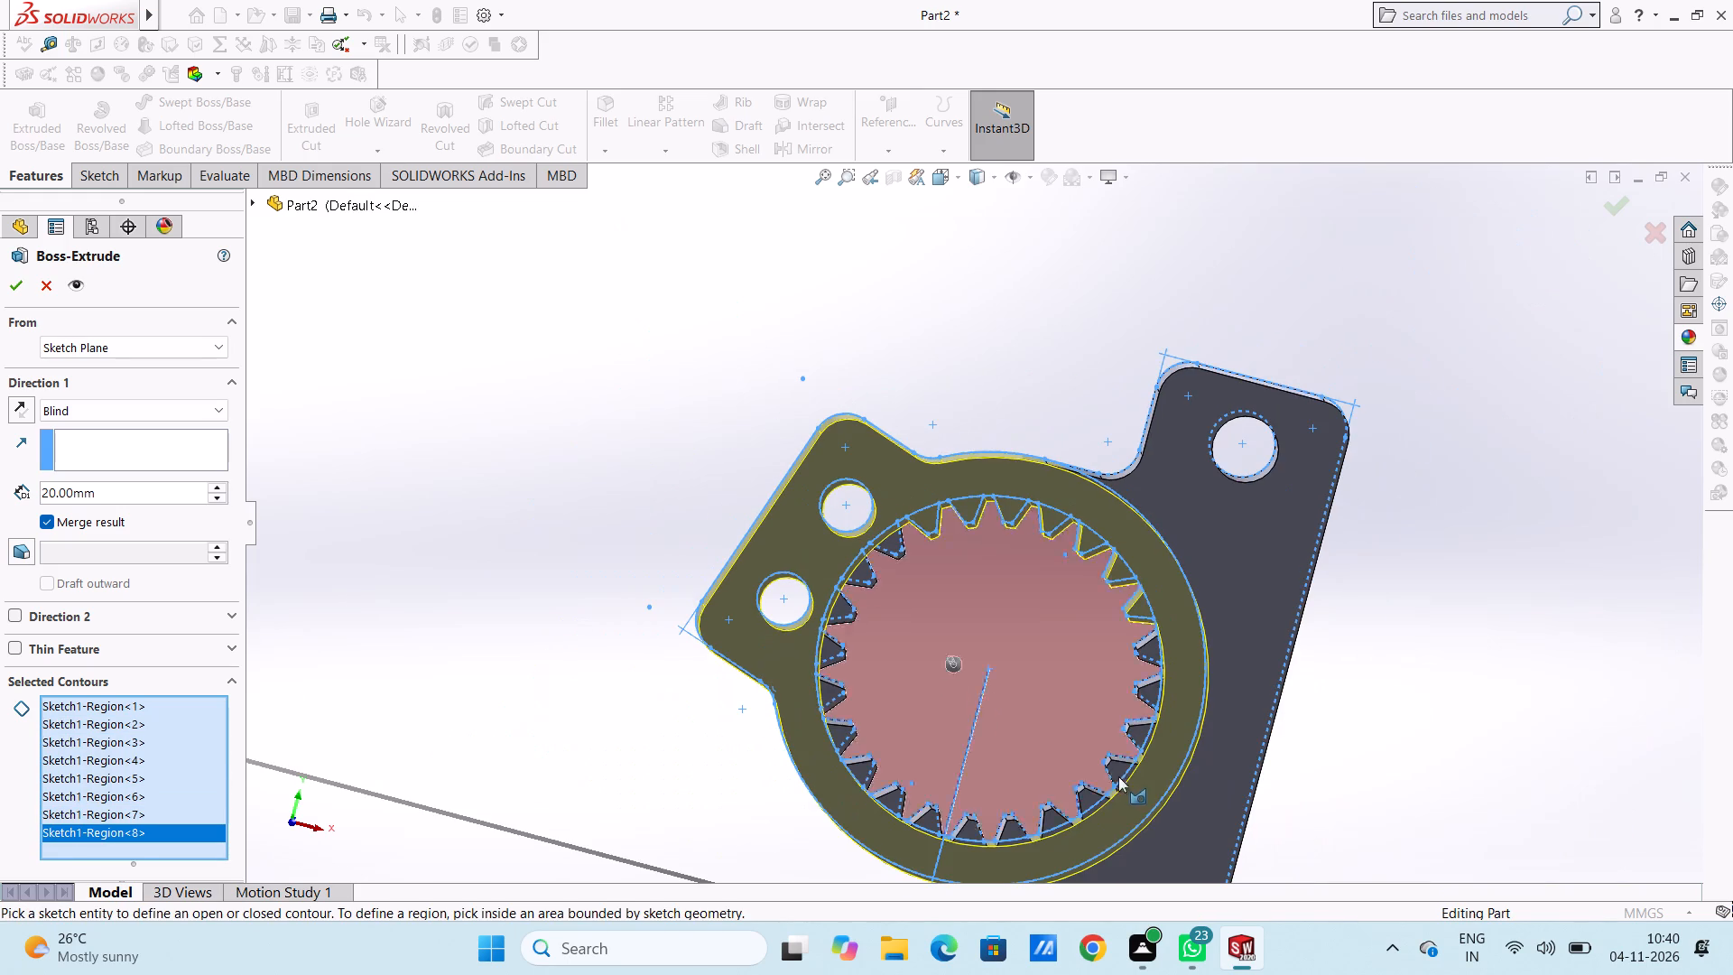
scroll(1048, 762, down, 4)
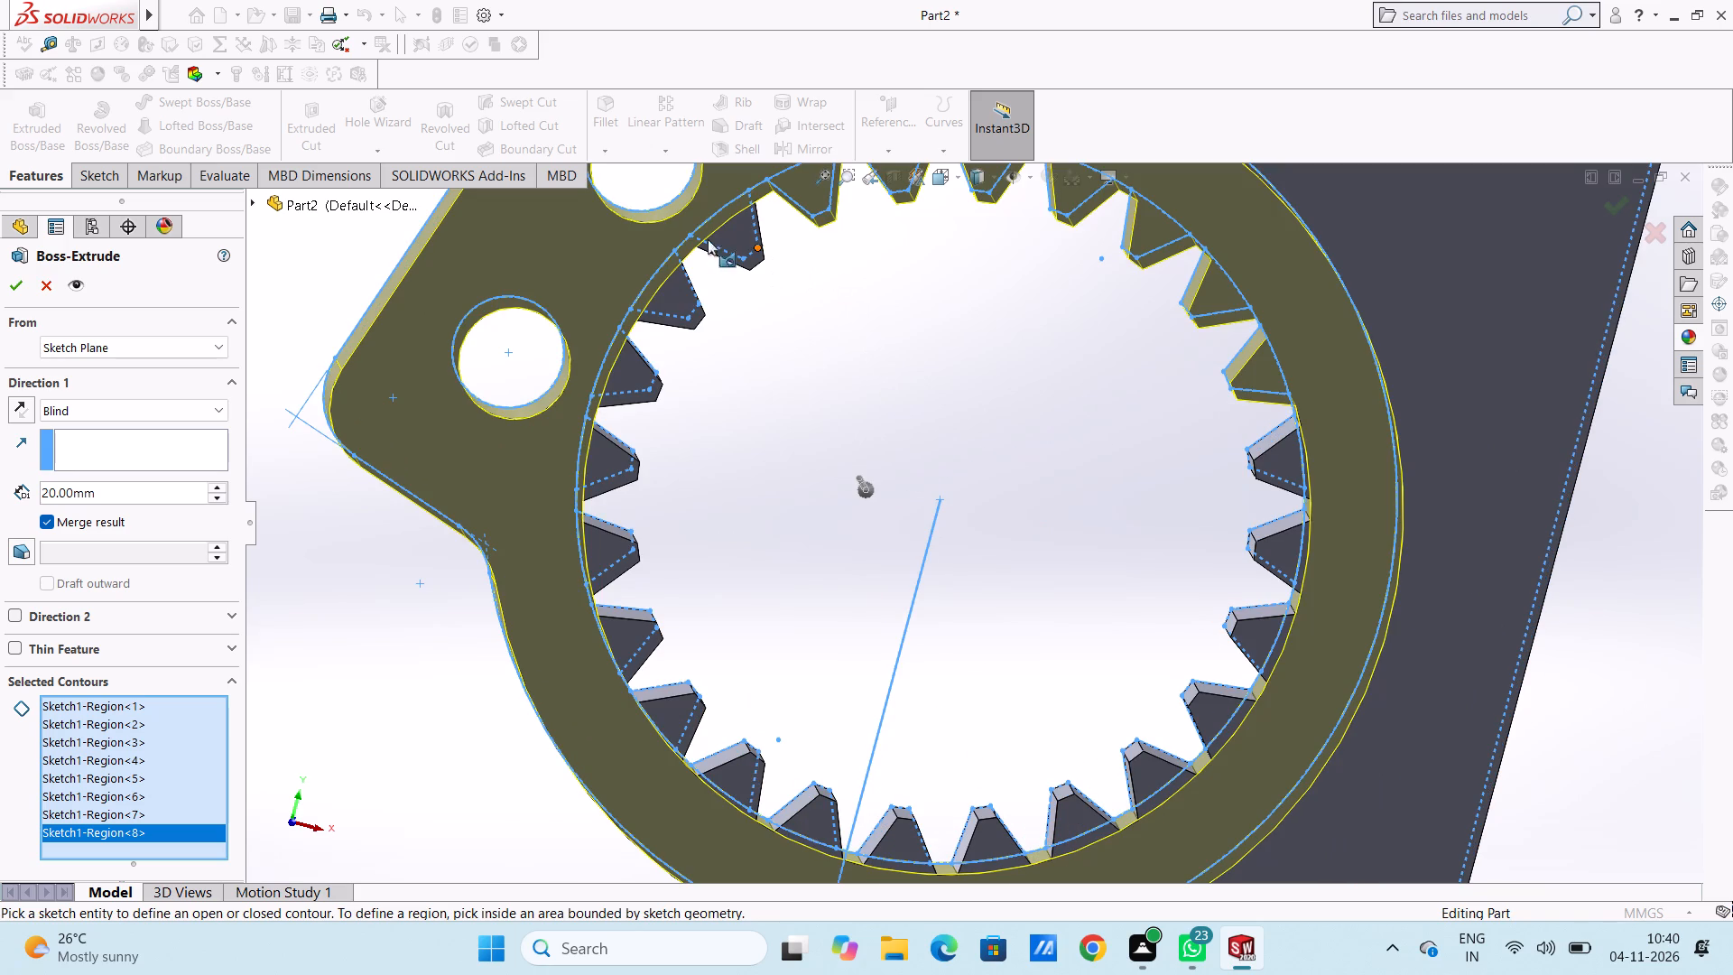
click(733, 238)
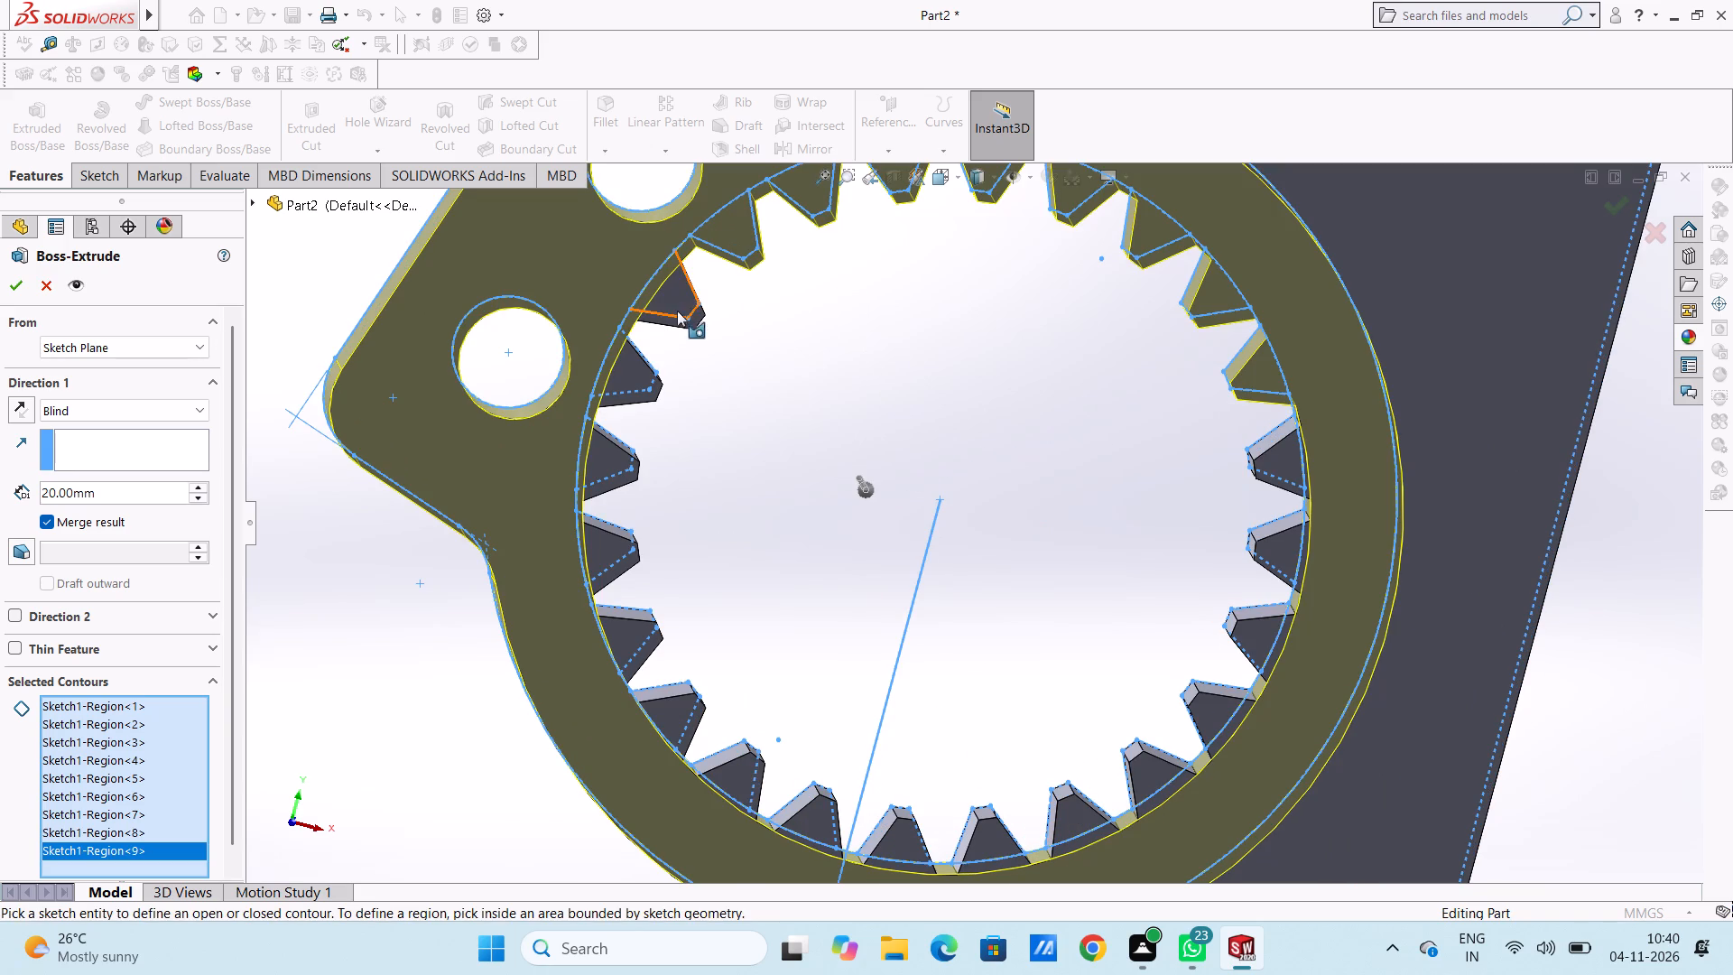
click(677, 300)
click(631, 375)
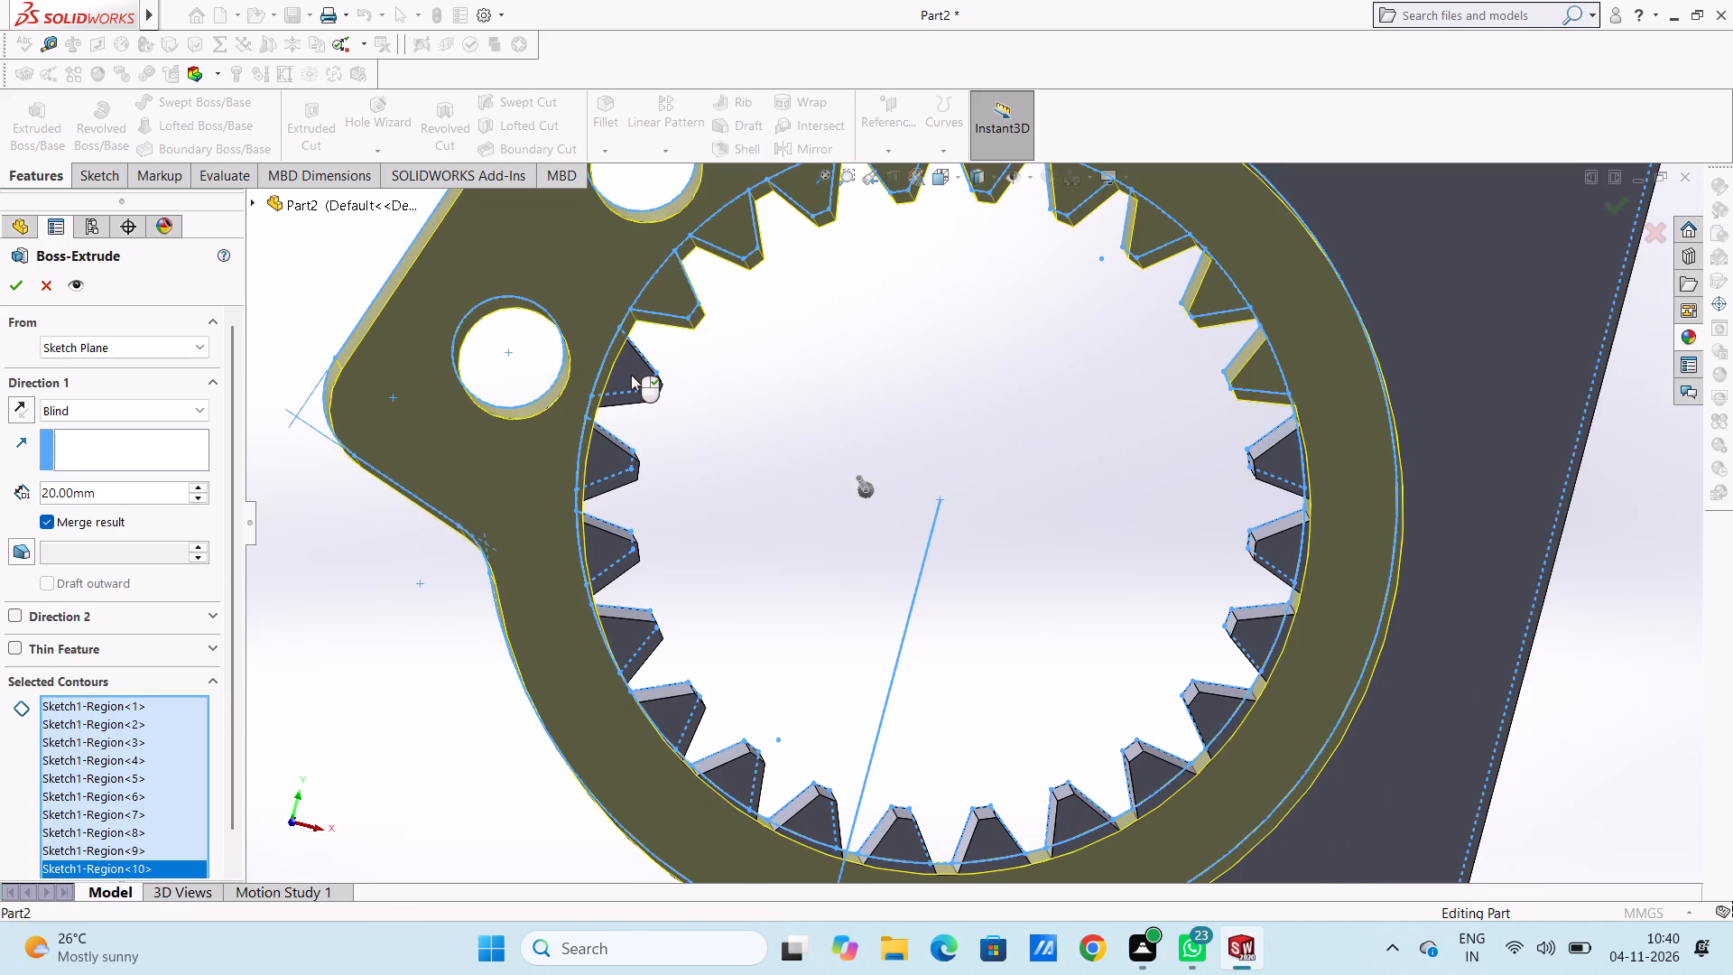
click(597, 455)
click(598, 544)
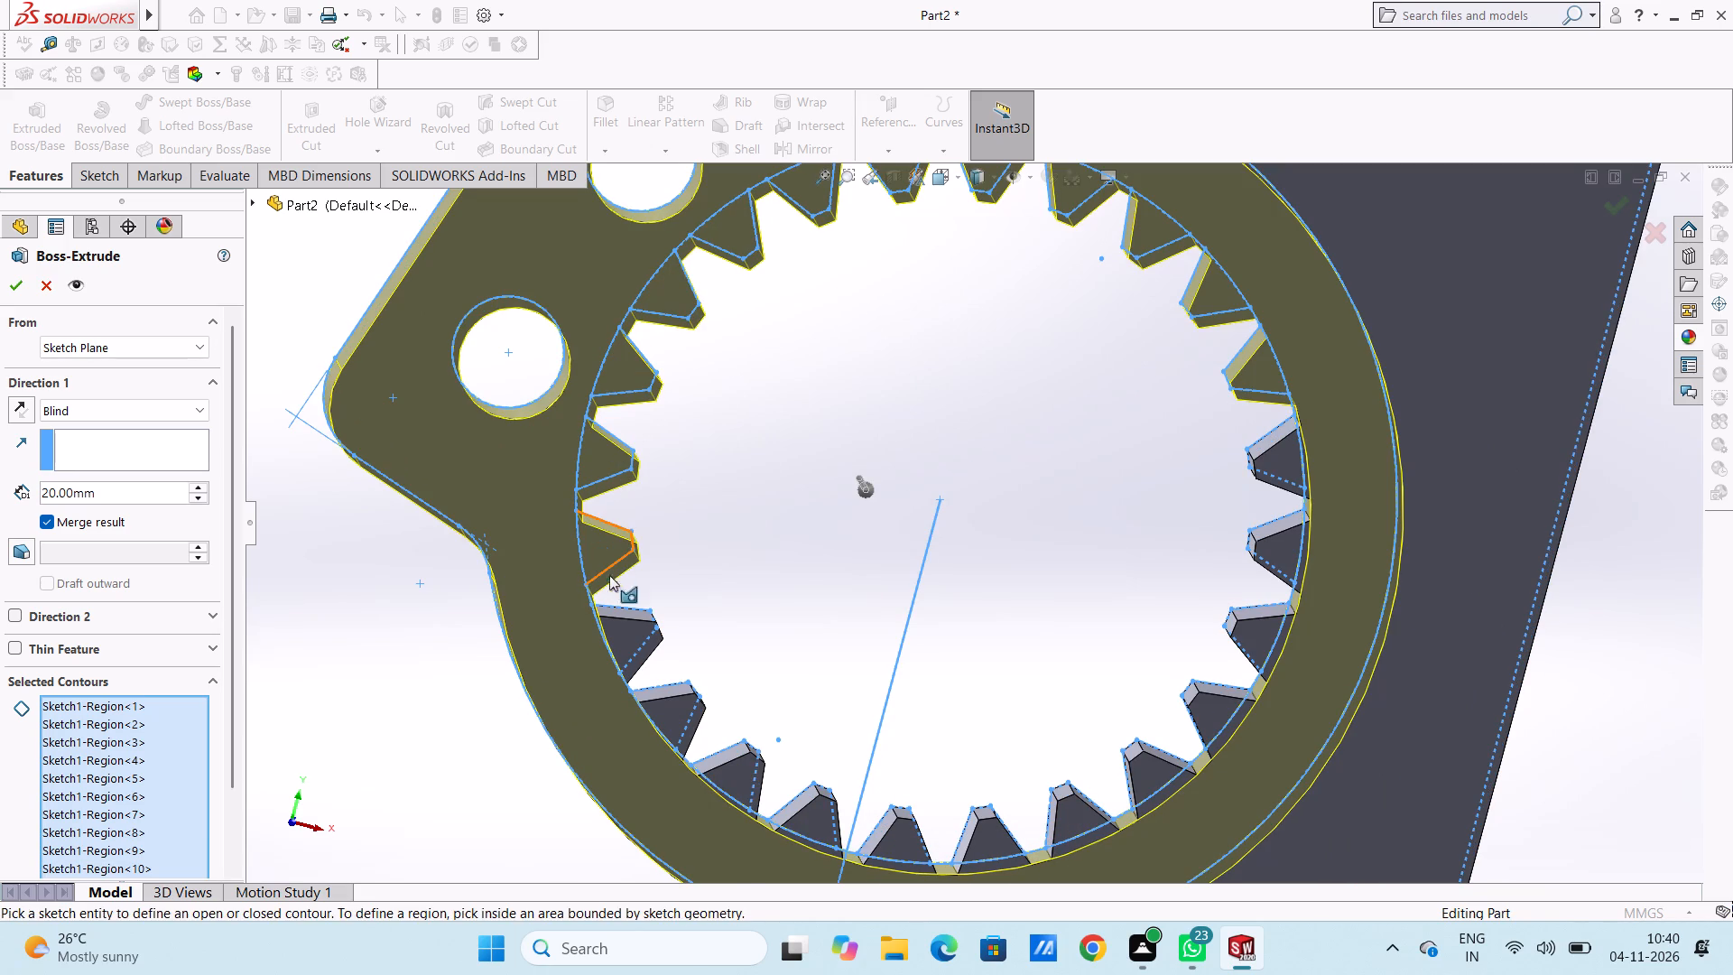
click(635, 628)
click(668, 701)
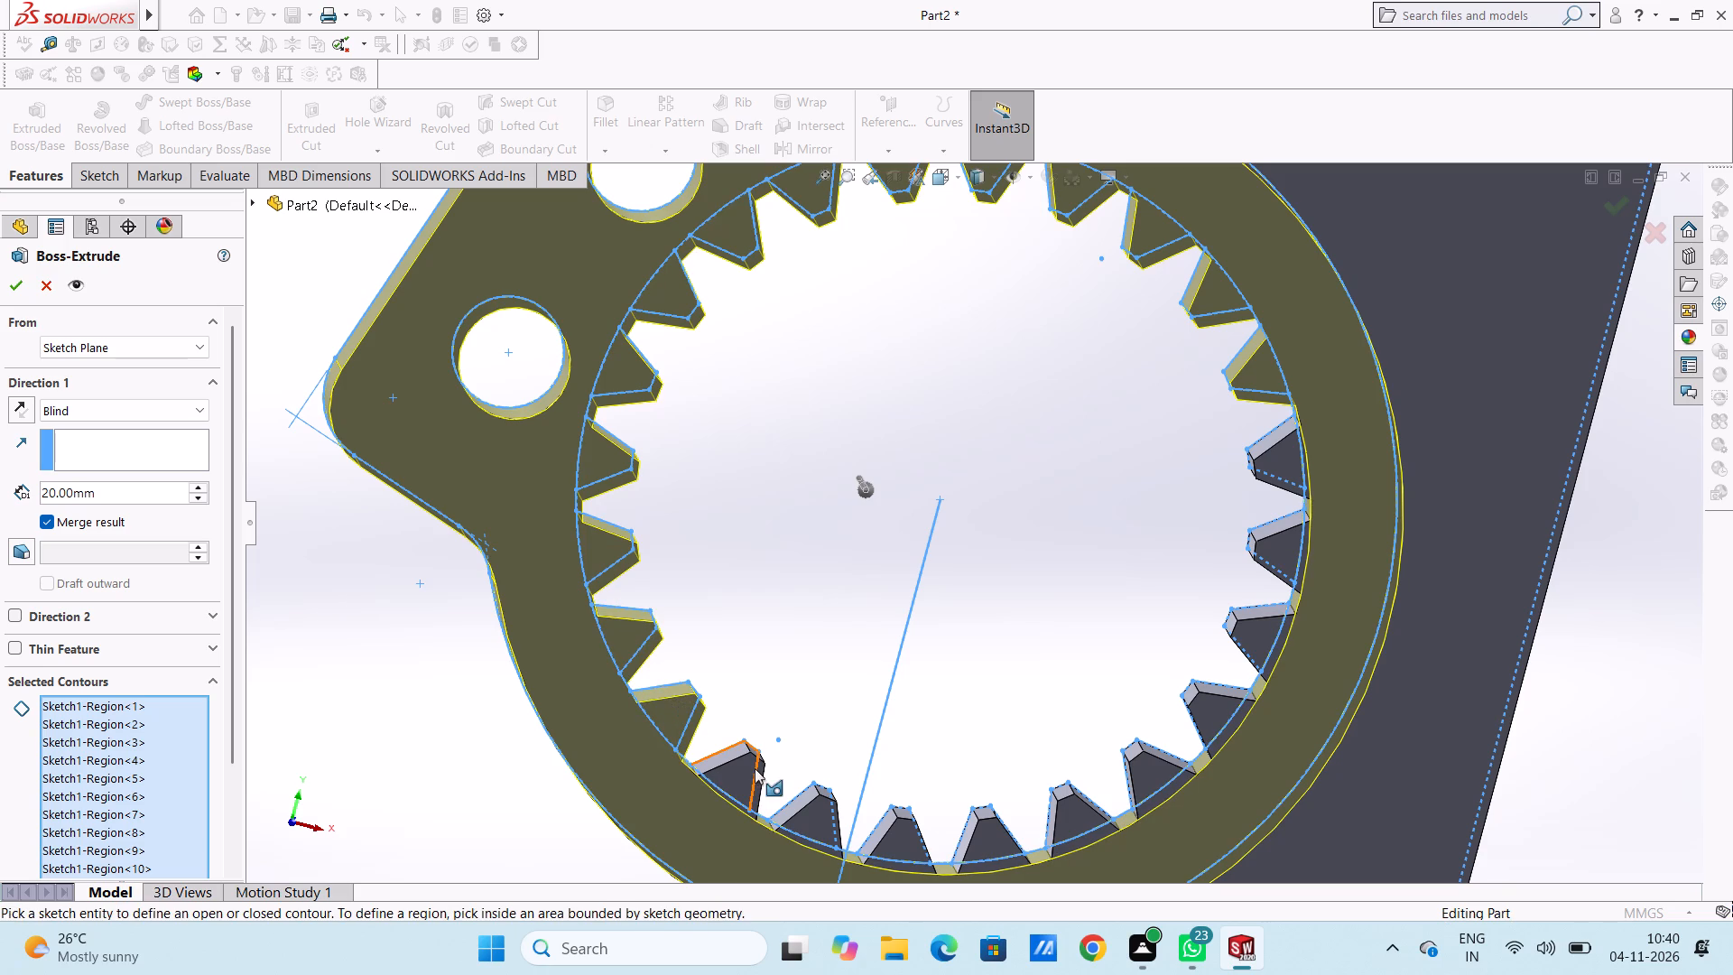
click(745, 768)
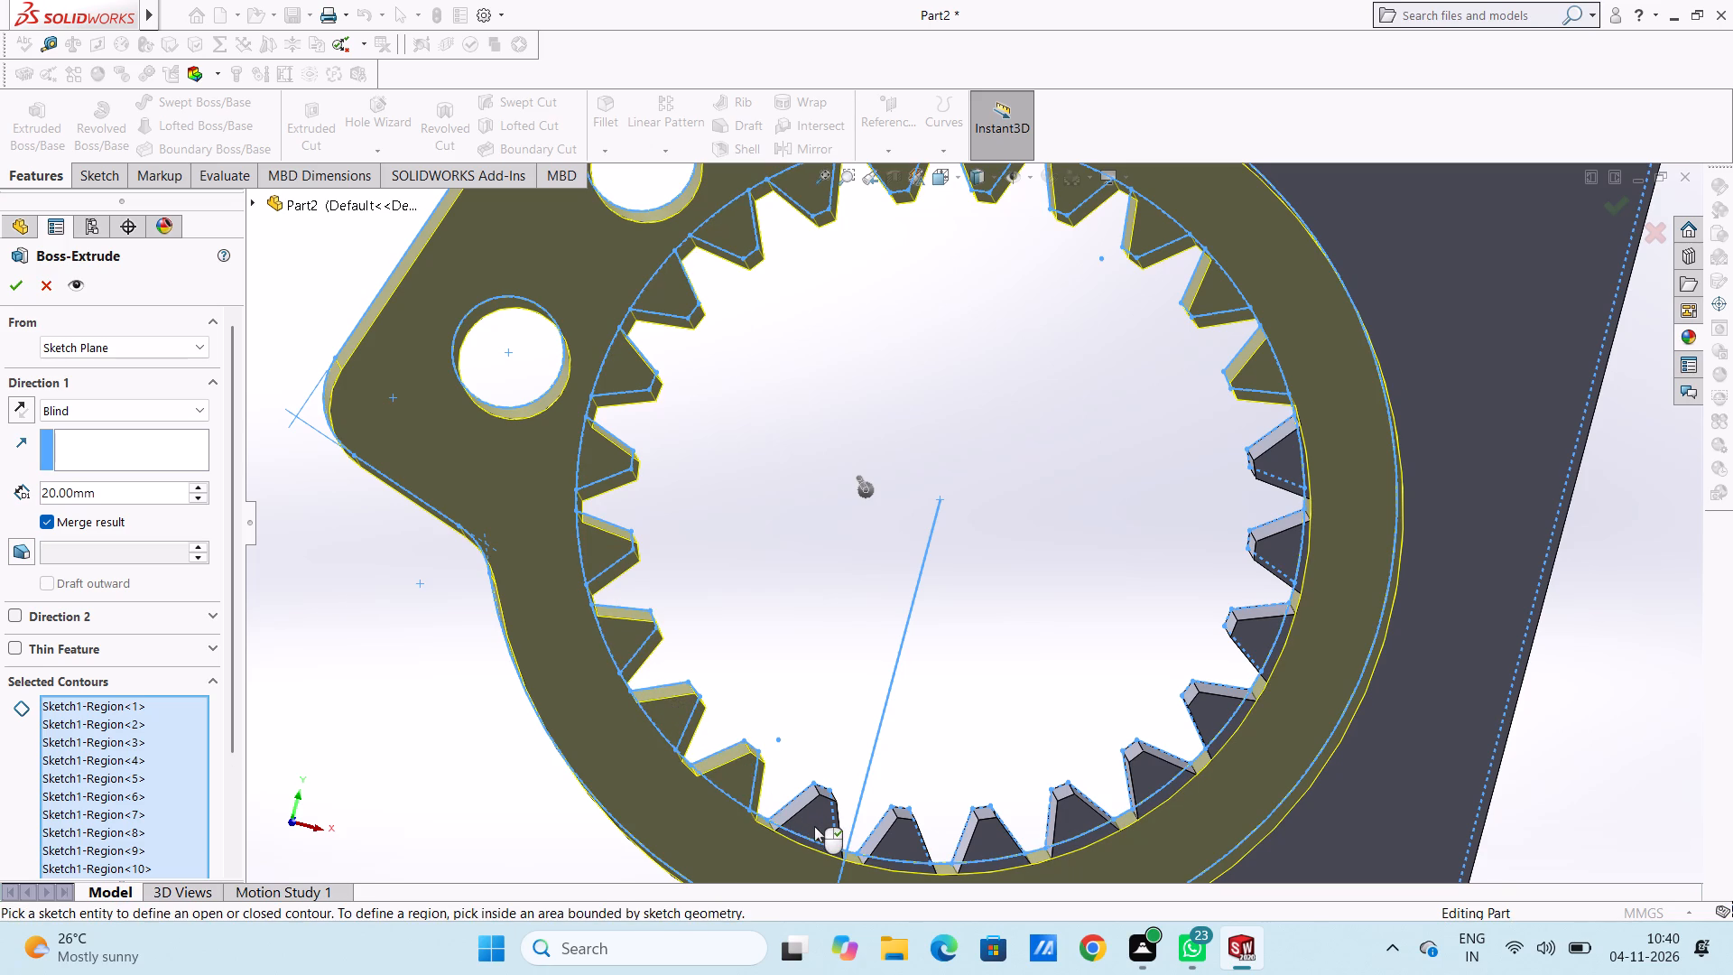
Add the remaining nine tooth regions to the contours, from the ring's bottom counterclockwise up the plate side.
click(814, 826)
click(898, 840)
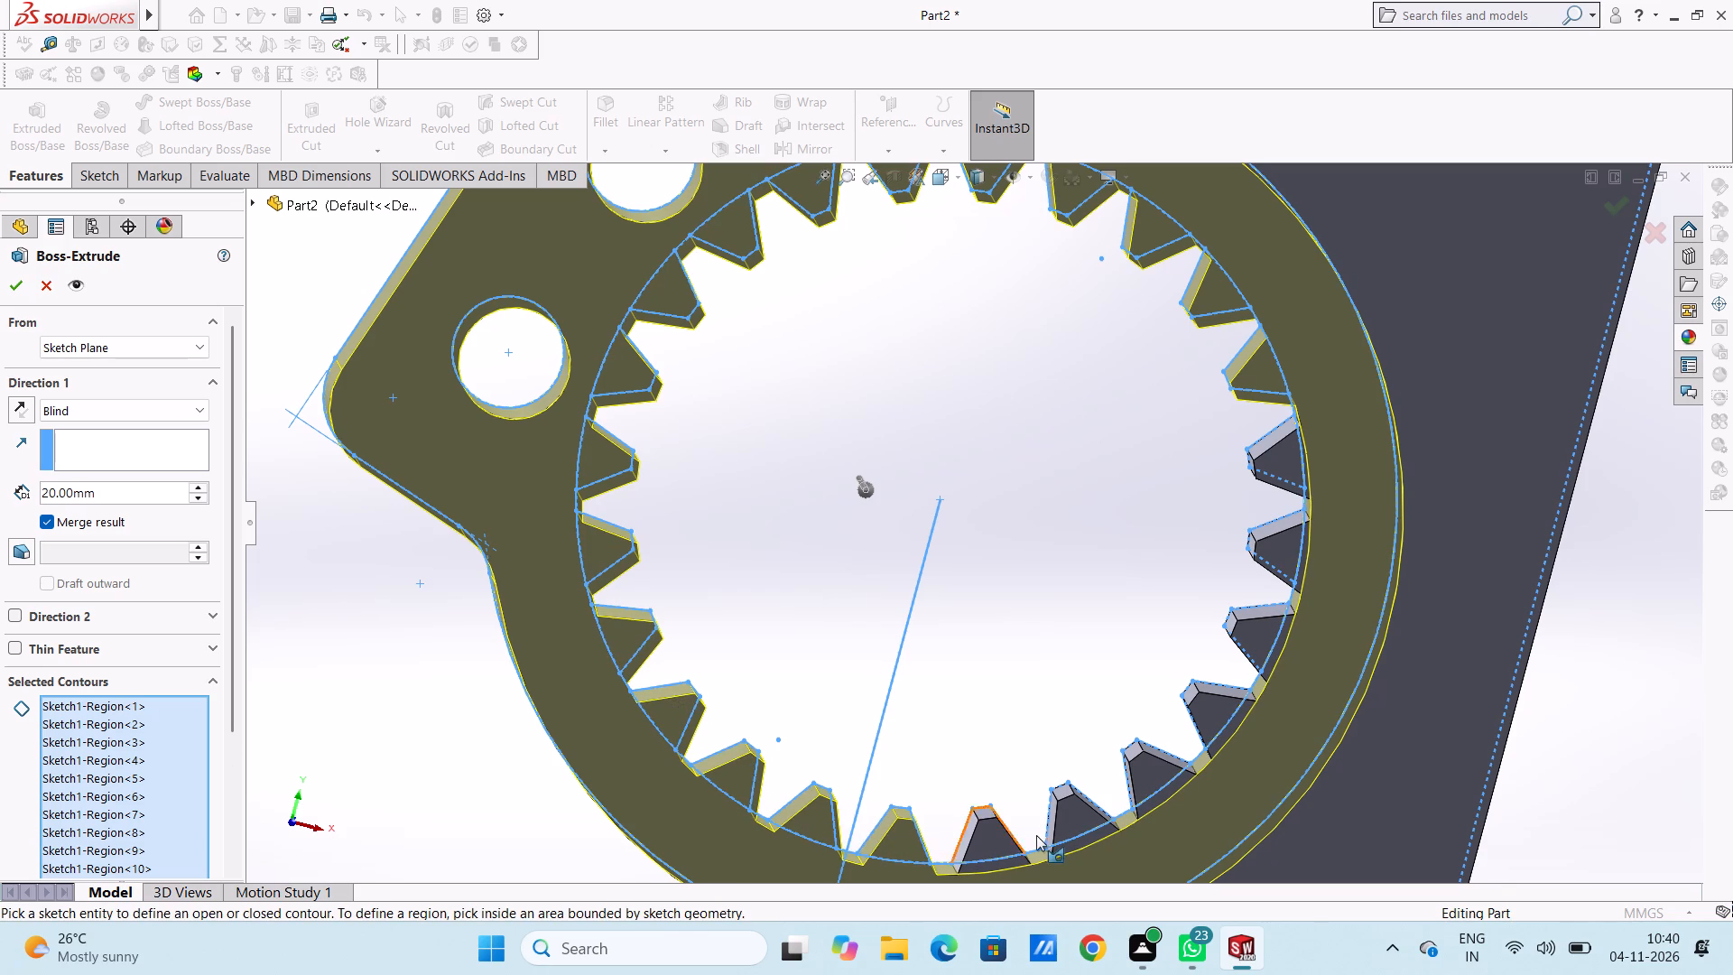
click(992, 834)
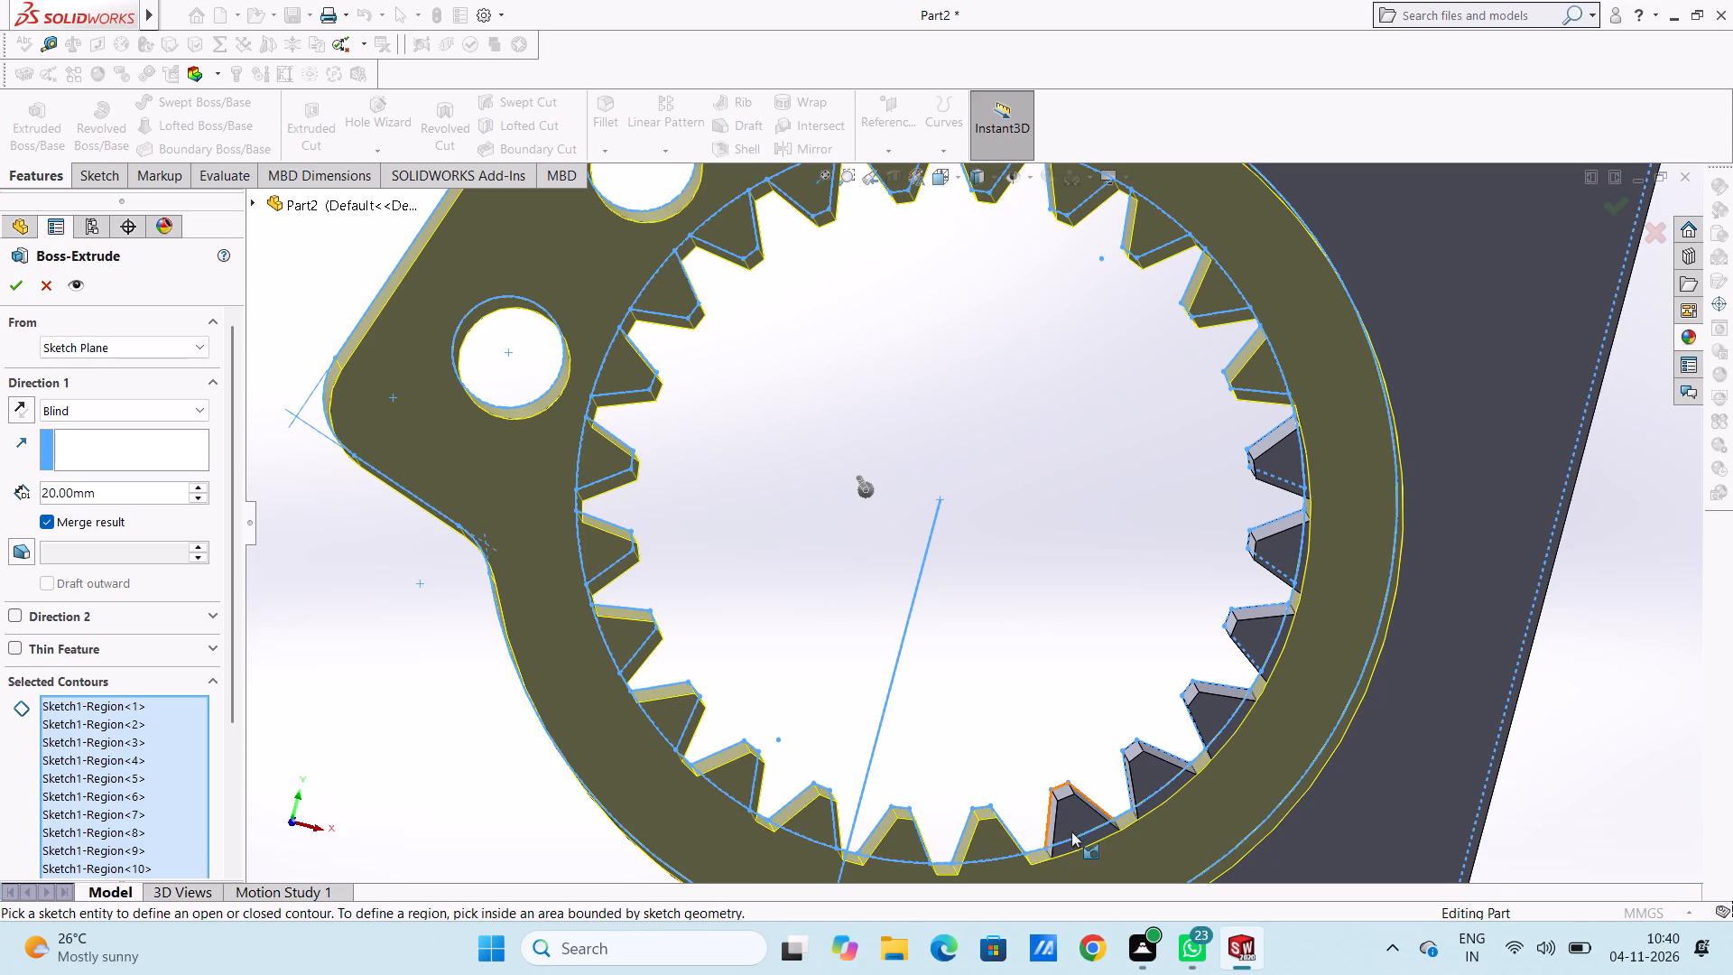
click(1078, 816)
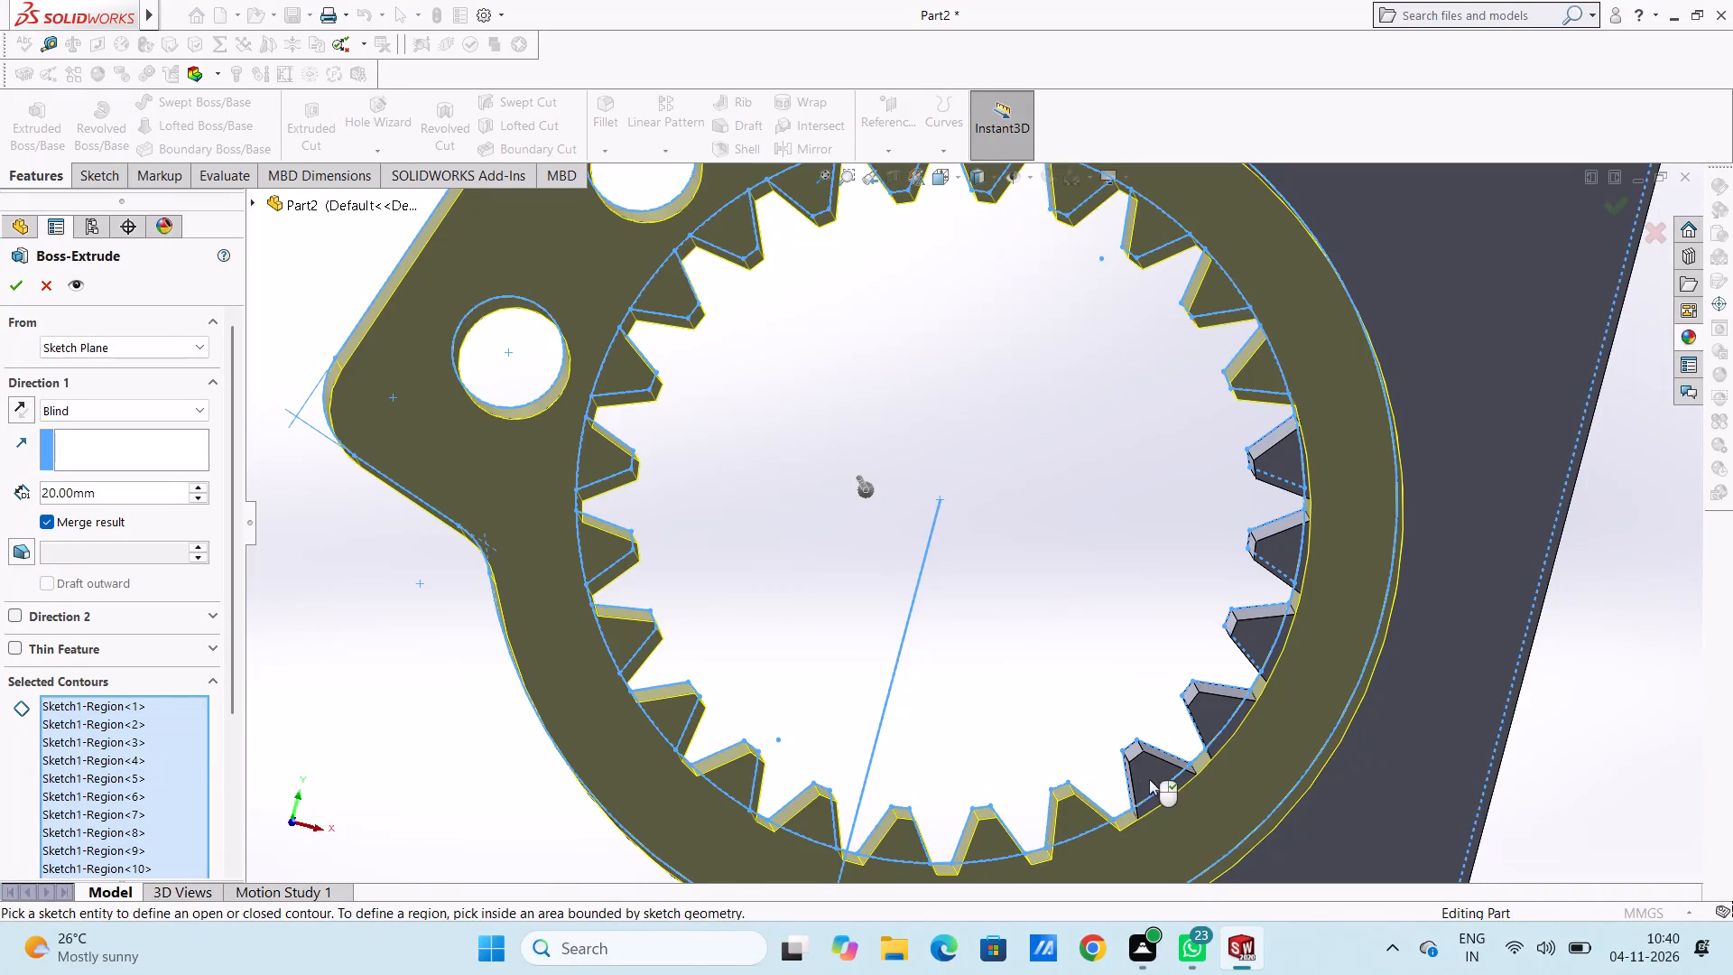
click(1149, 779)
click(1207, 717)
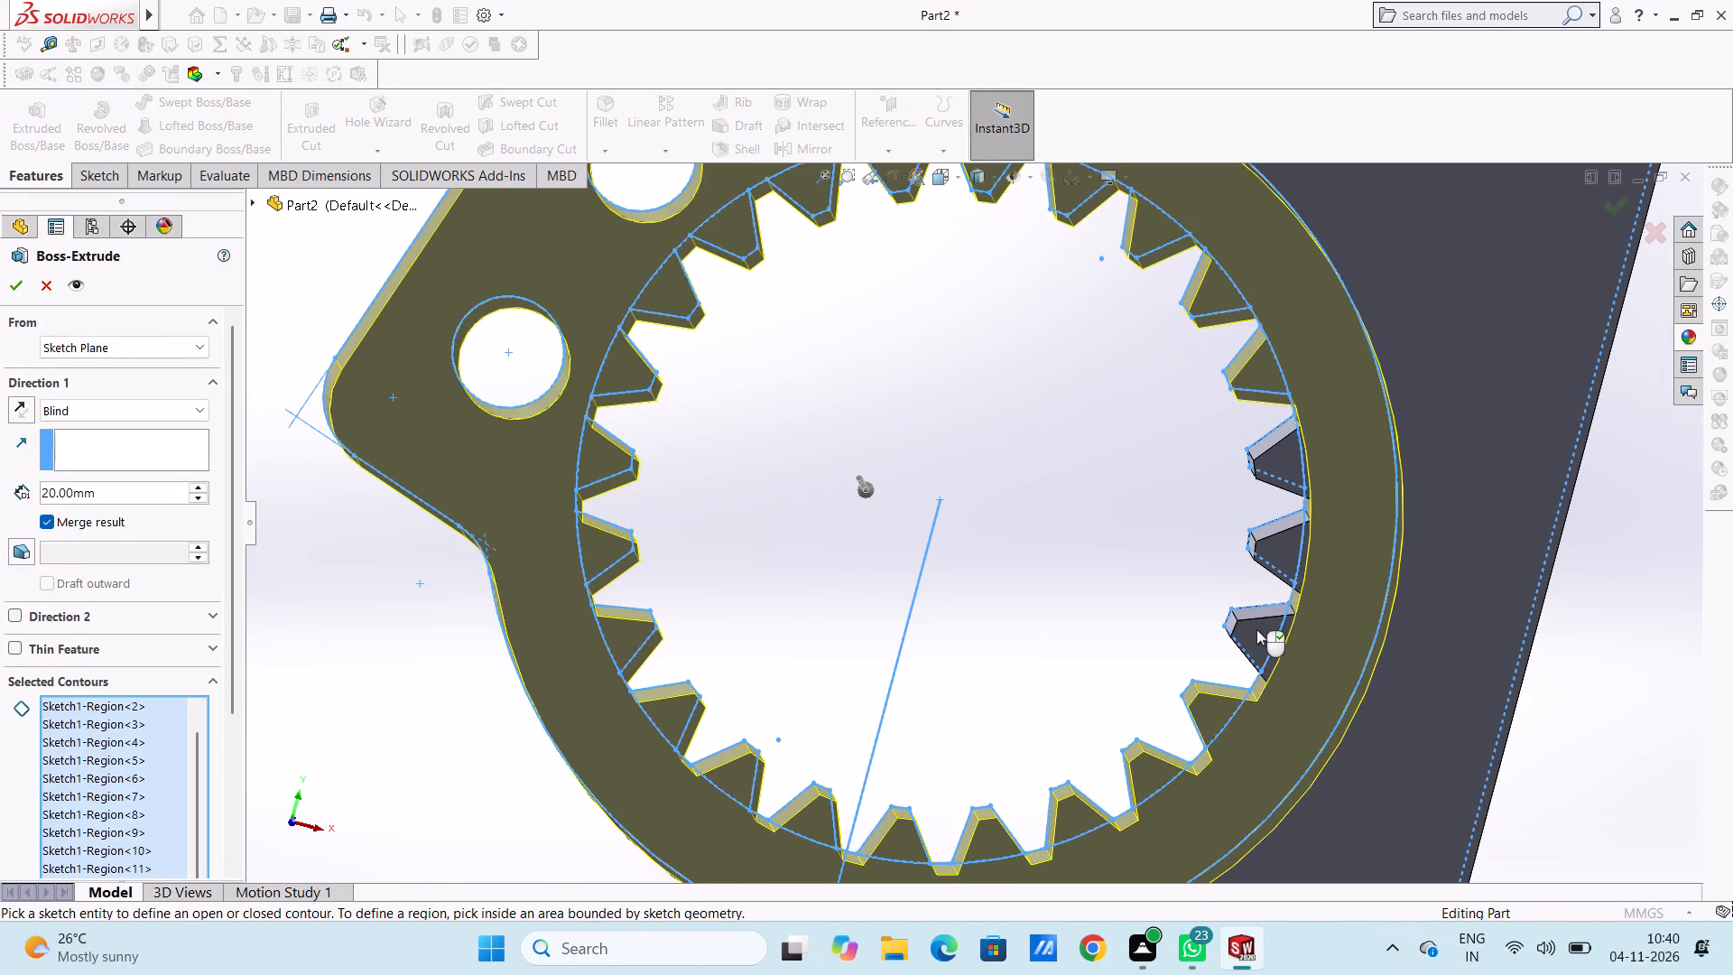
click(1263, 636)
click(1283, 543)
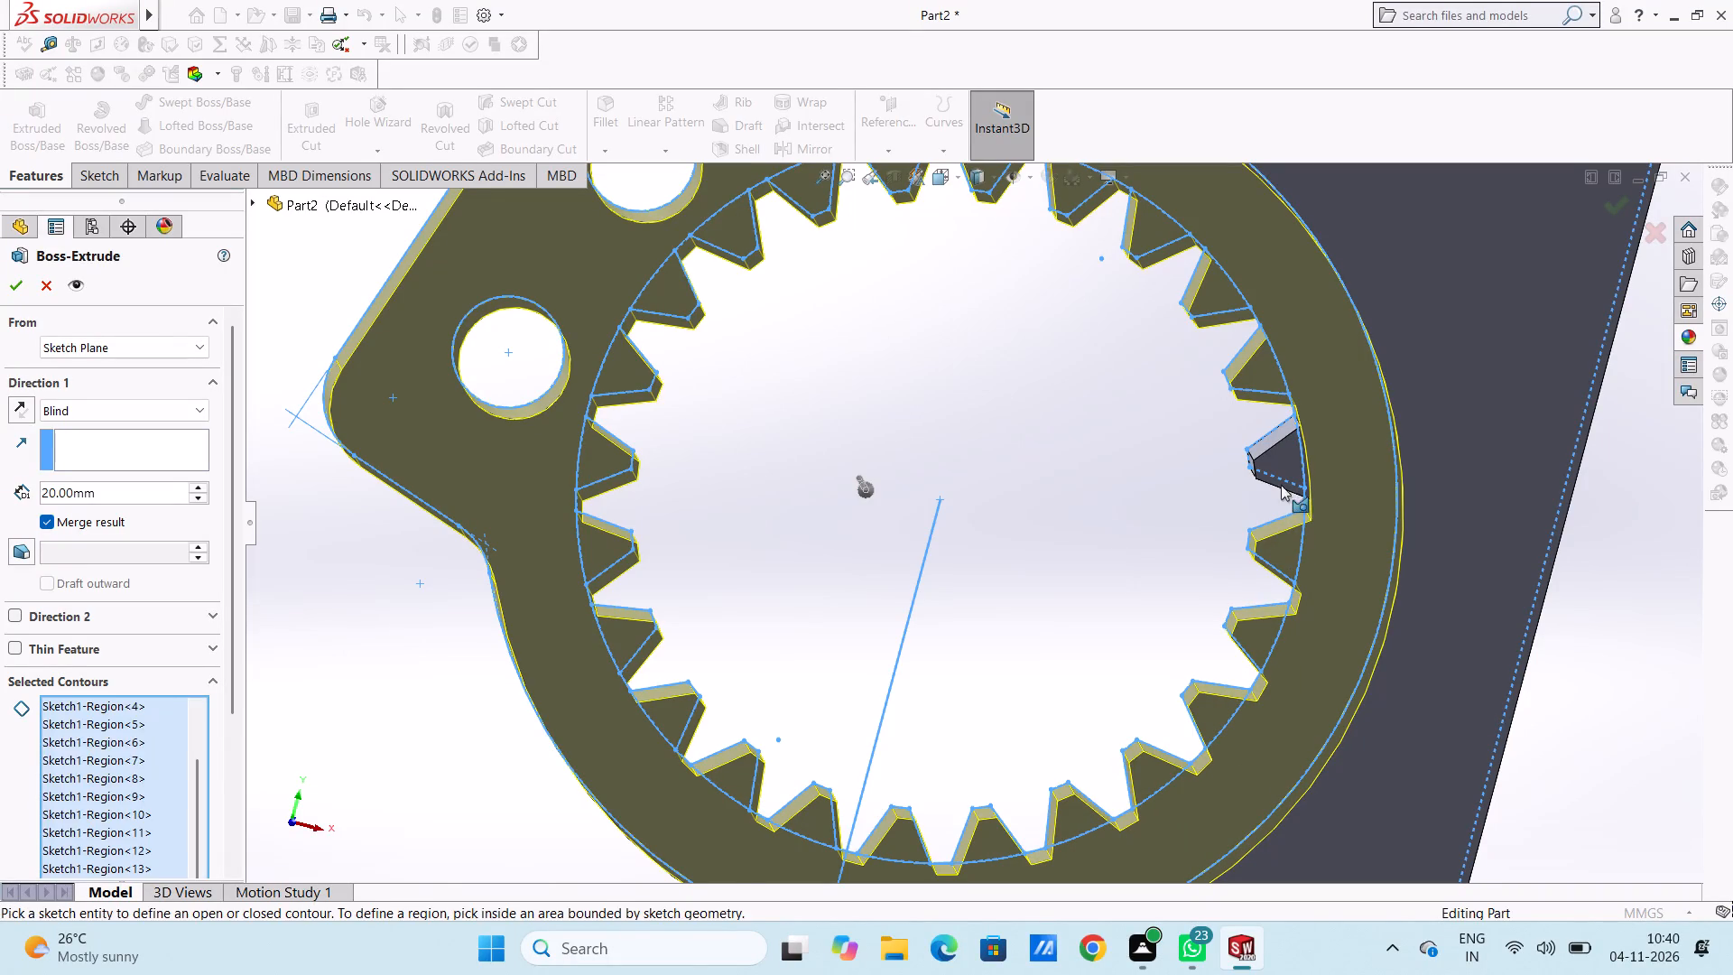
click(1282, 452)
Set the extrusion to start from a surface, using the front face of the existing plate-and-ring body.
scroll(1202, 525, up, 5)
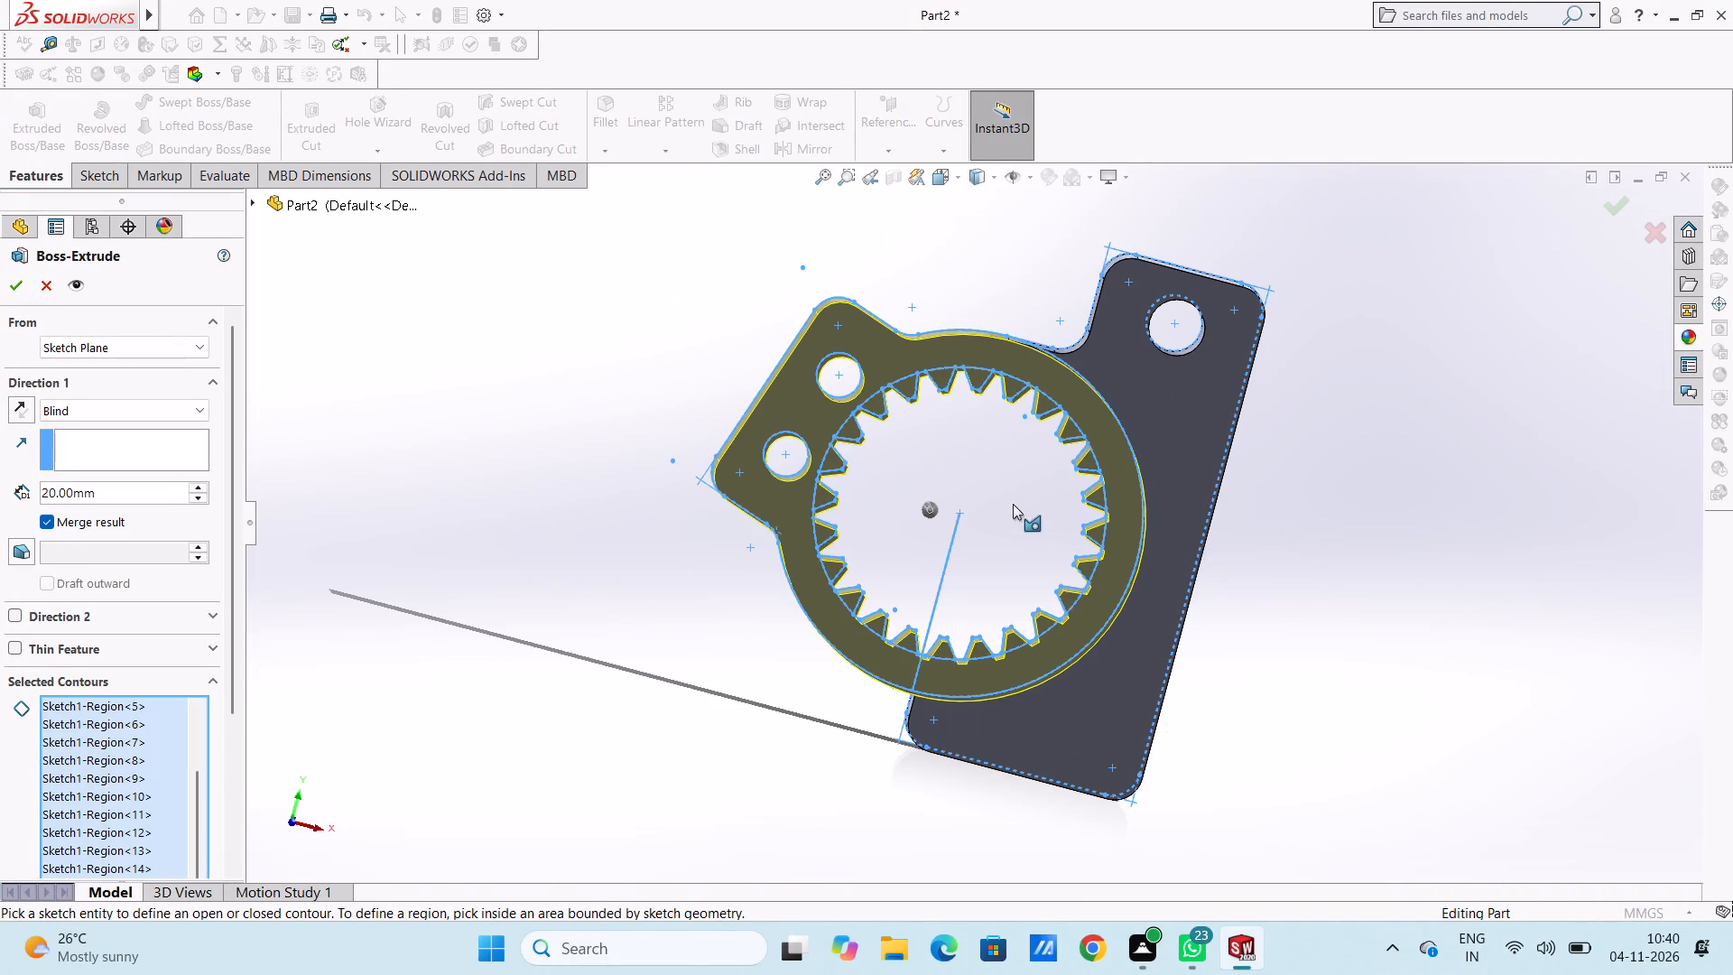
middle_drag(978, 511, 905, 555)
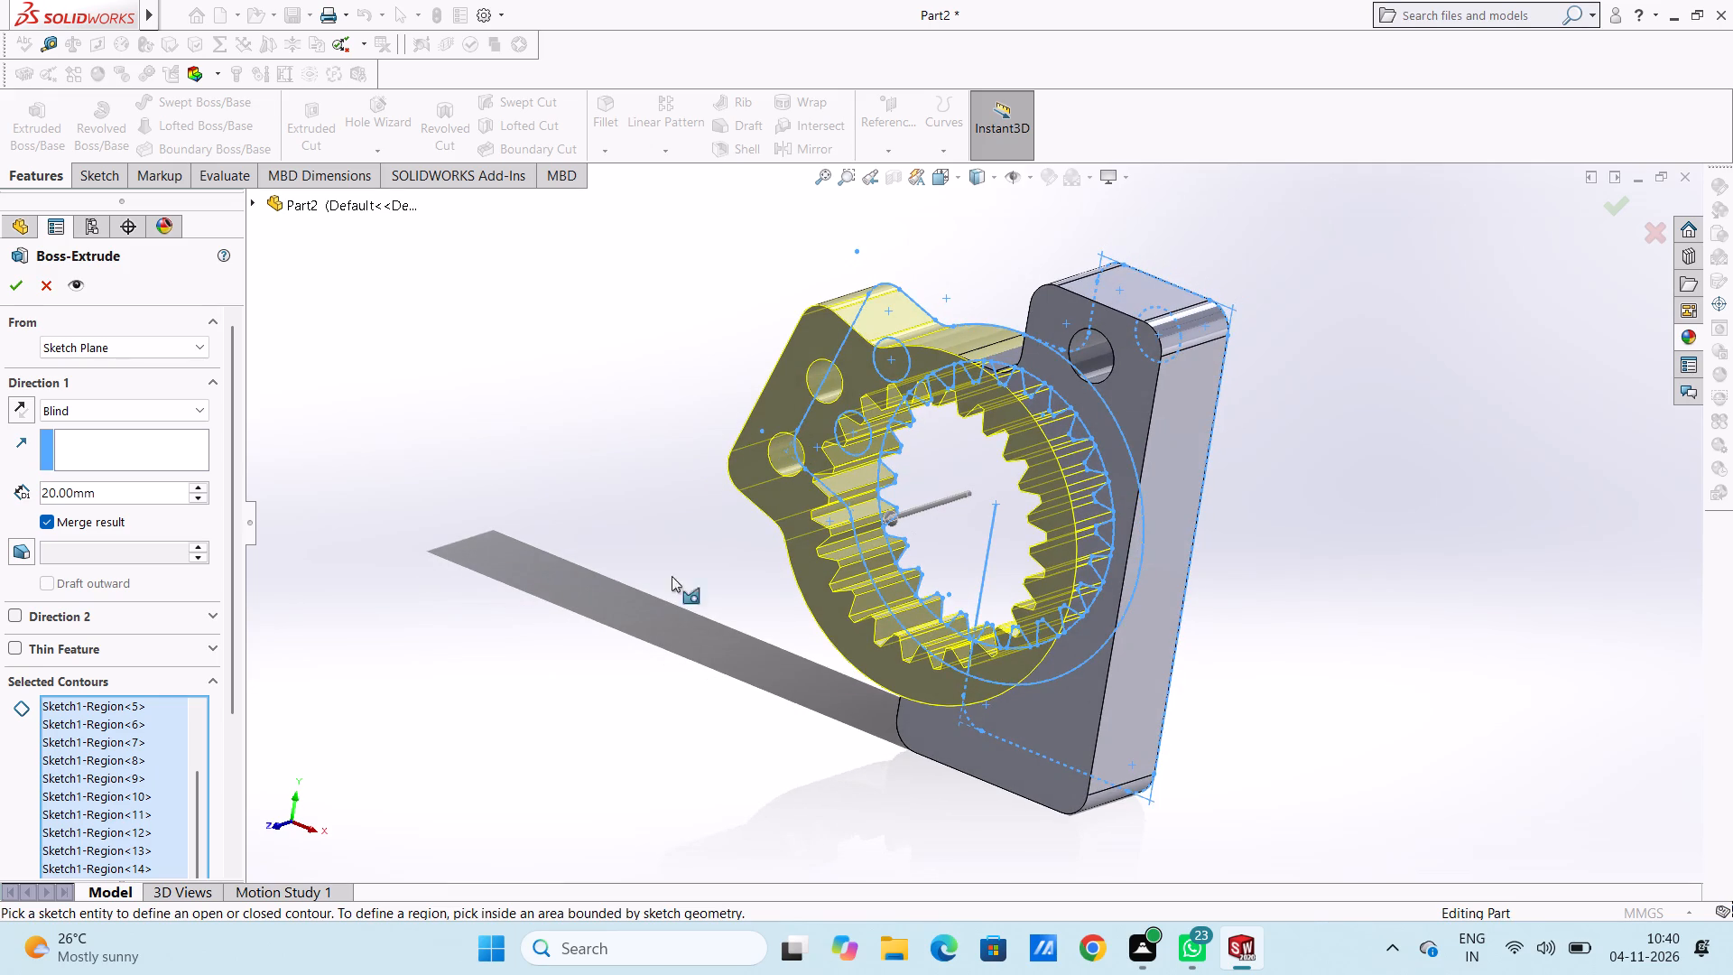
click(131, 348)
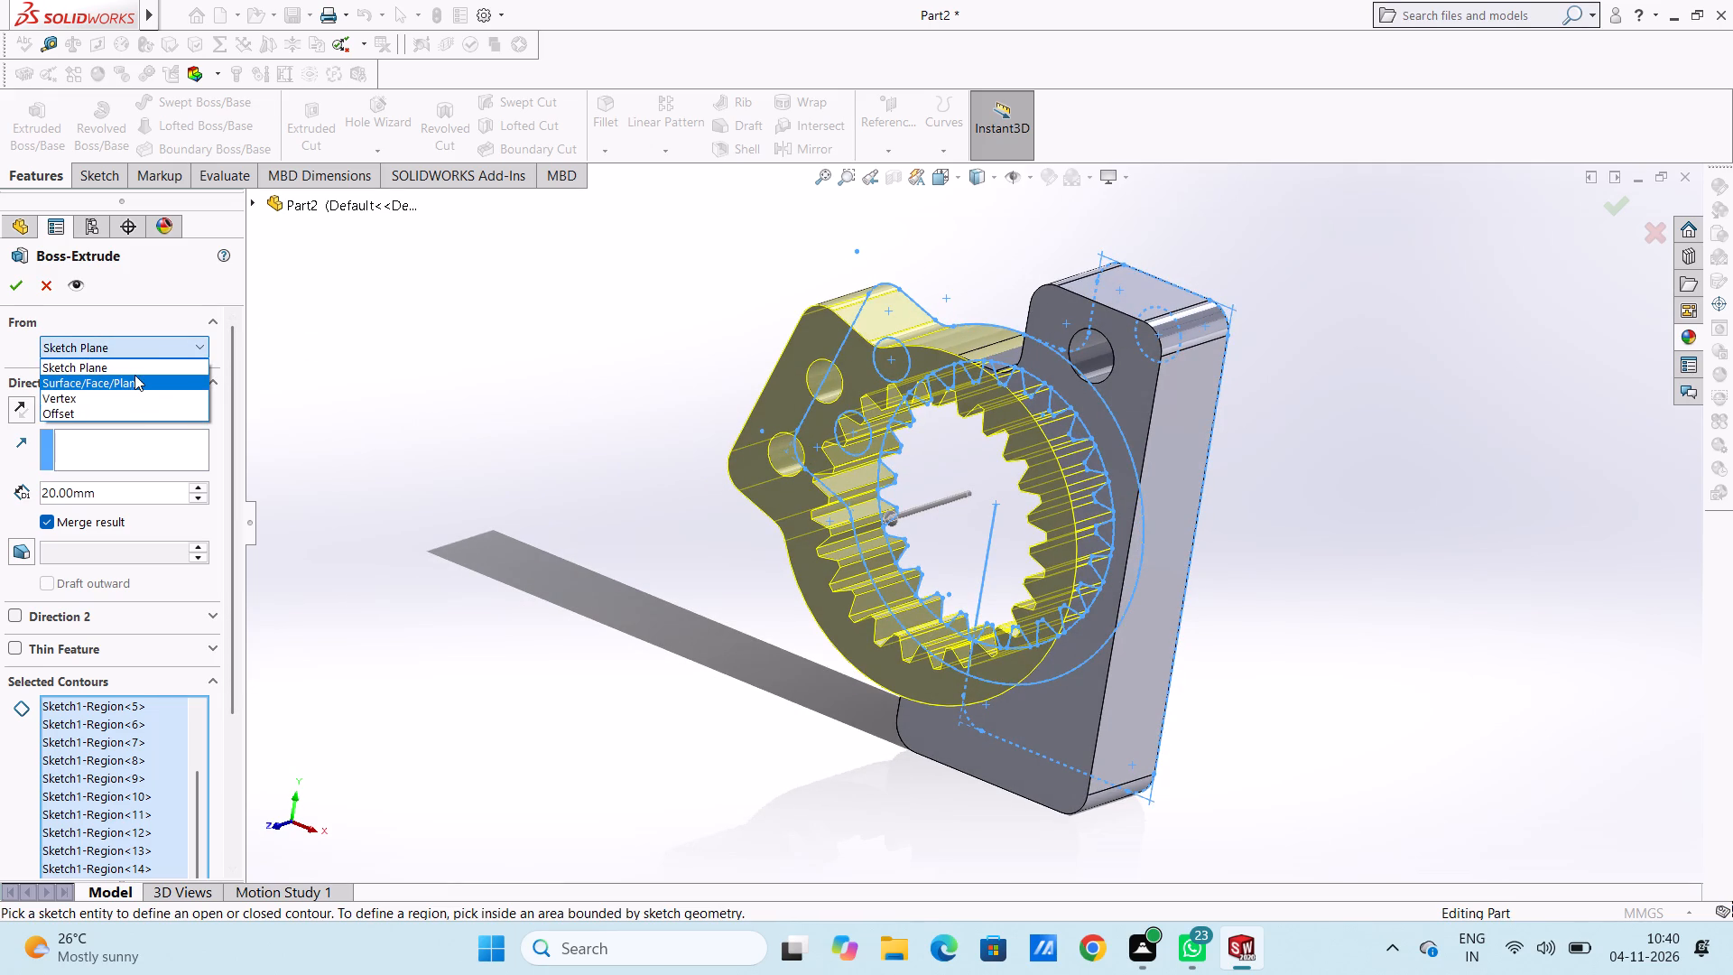
click(138, 383)
click(837, 338)
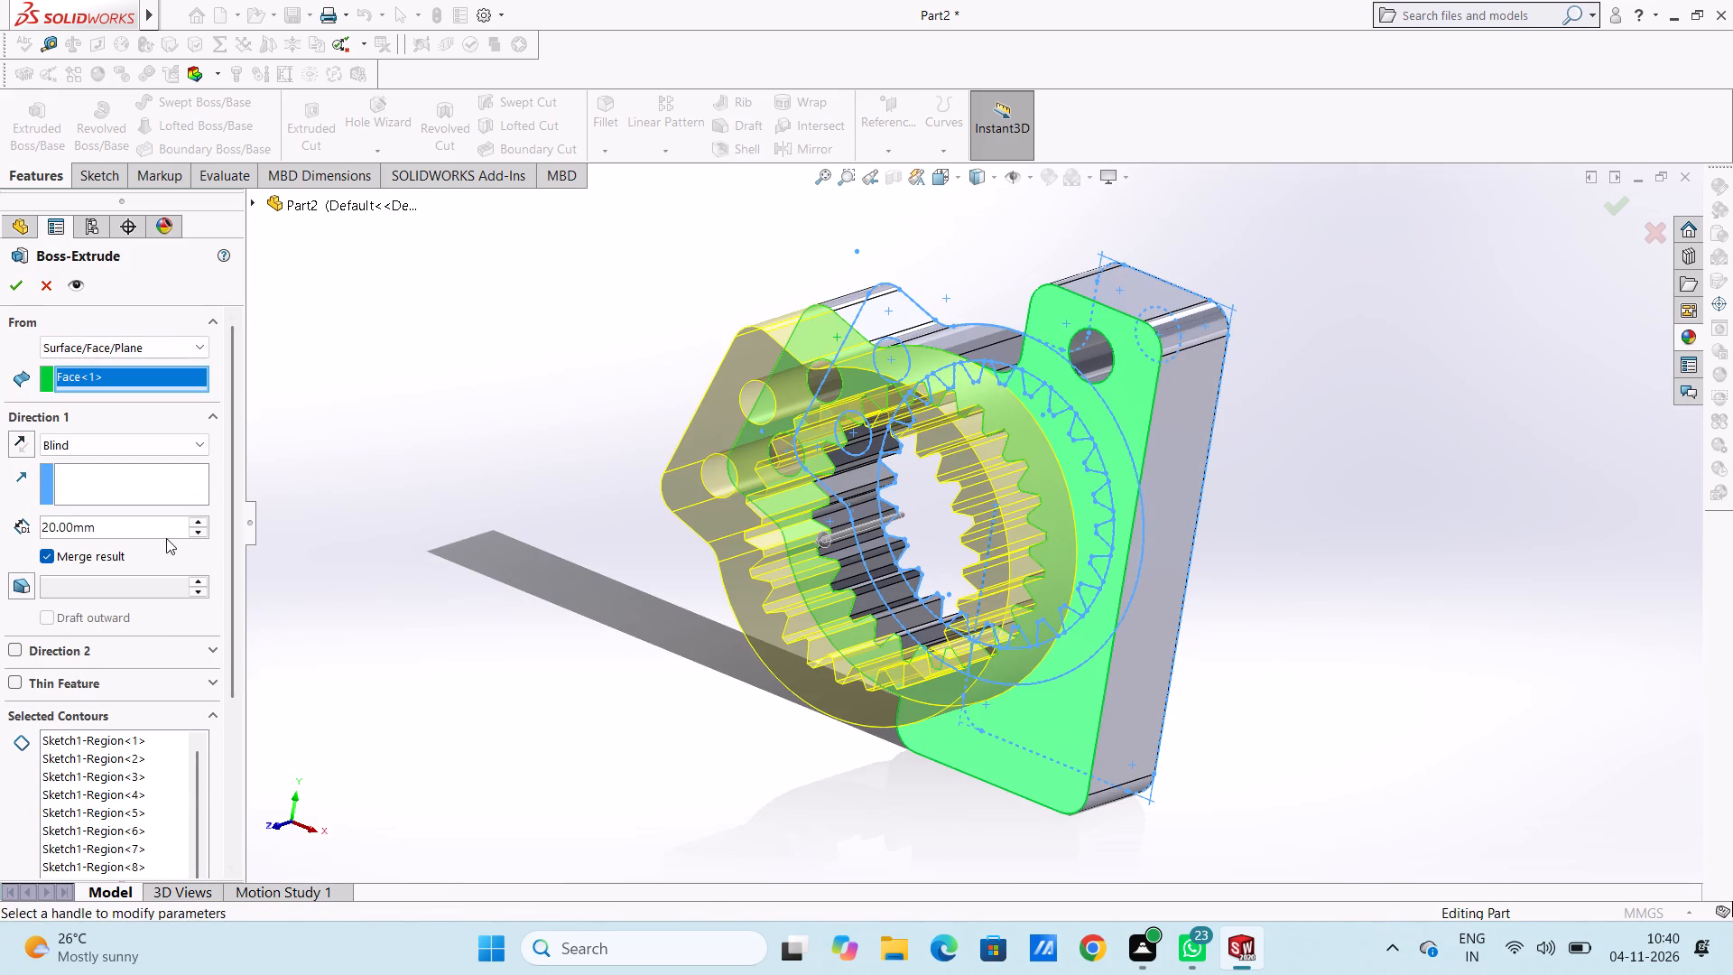
Set the extrusion depth to 4 mm and finish the boss extrusion of the arm, ring and teeth.
double_click(161, 529)
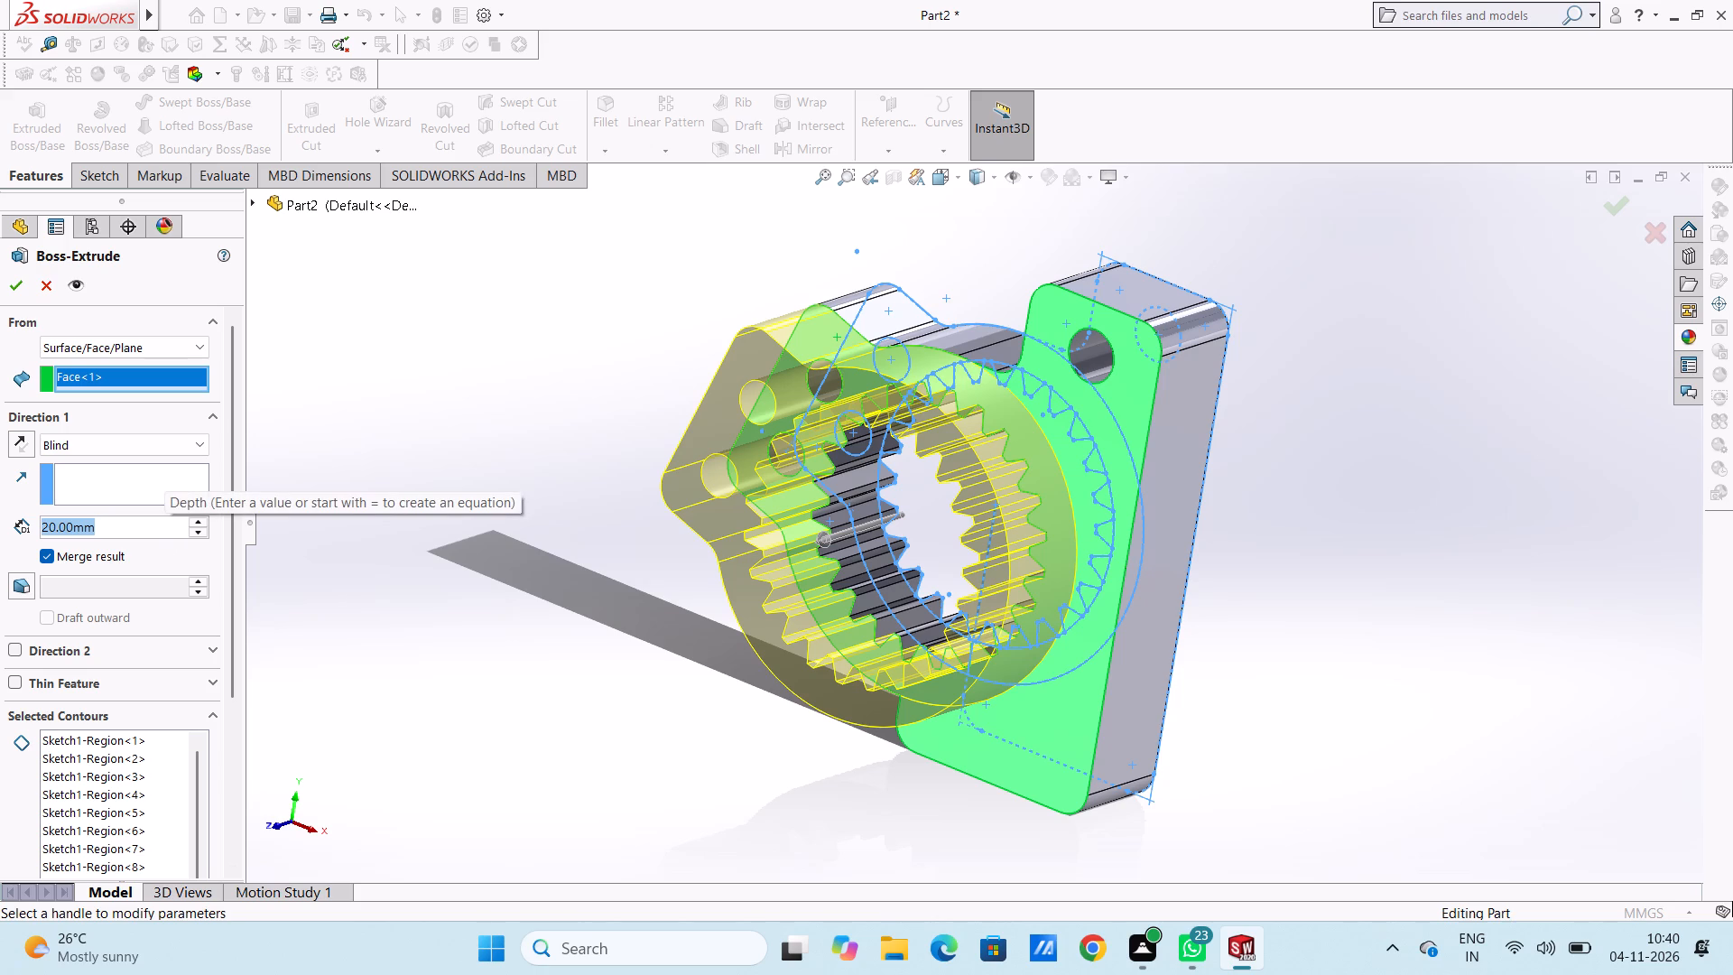
key(4)
key(Return)
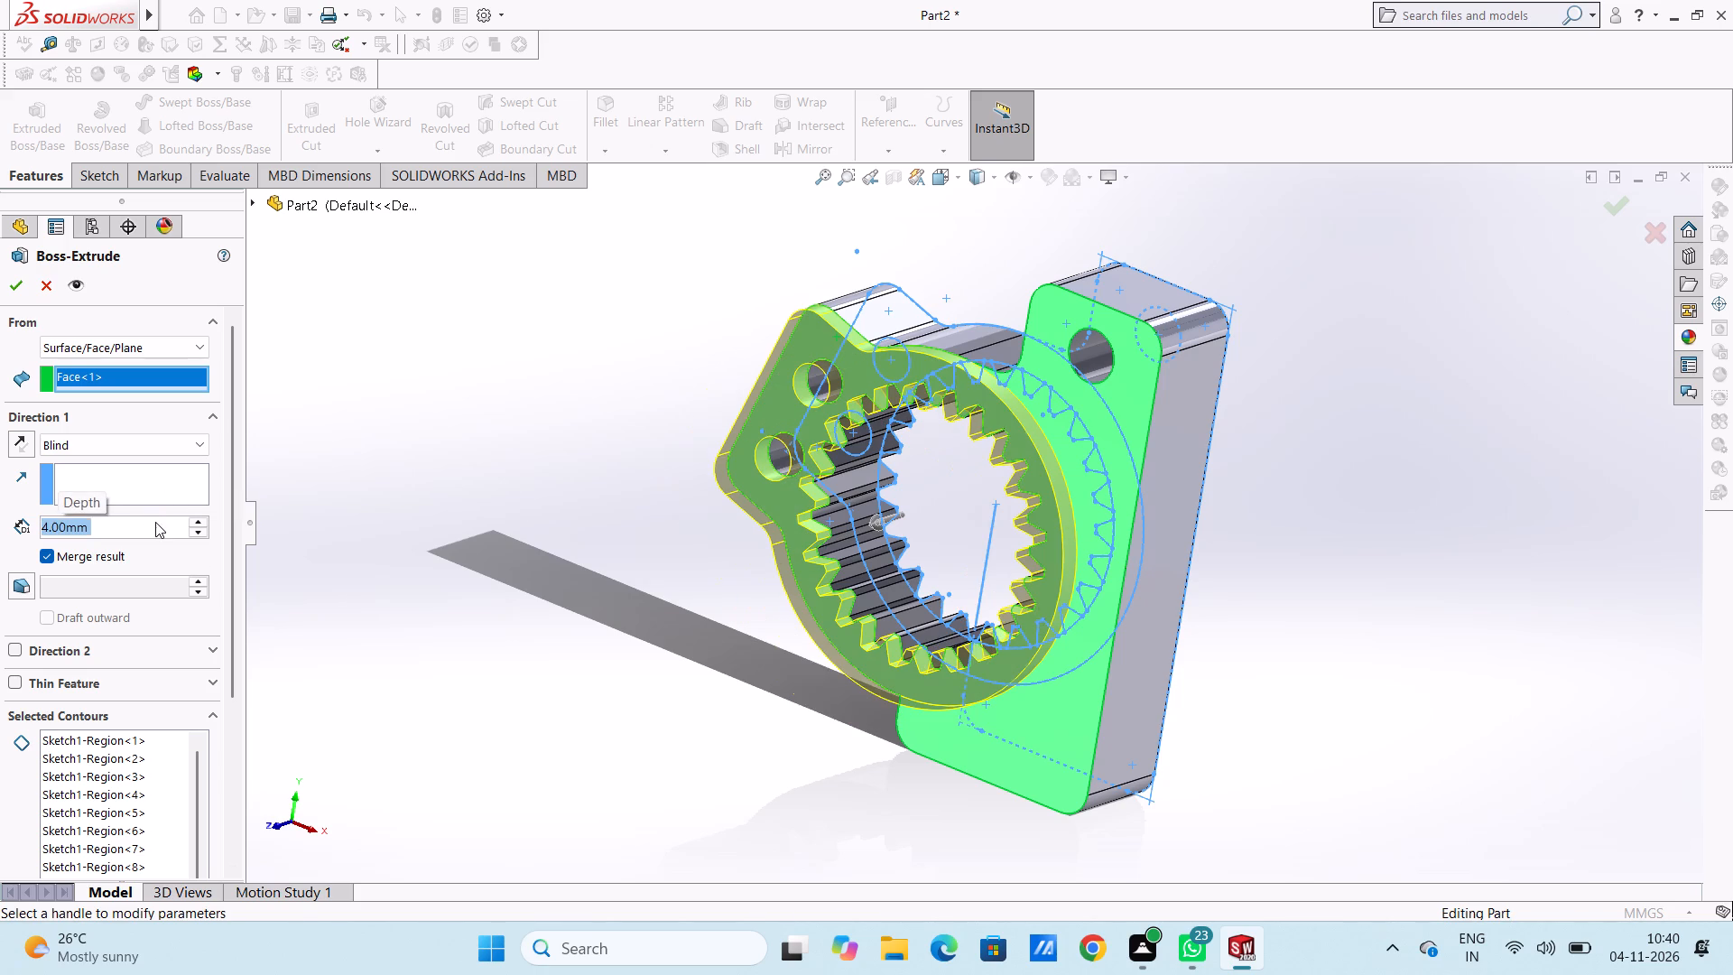
click(25, 285)
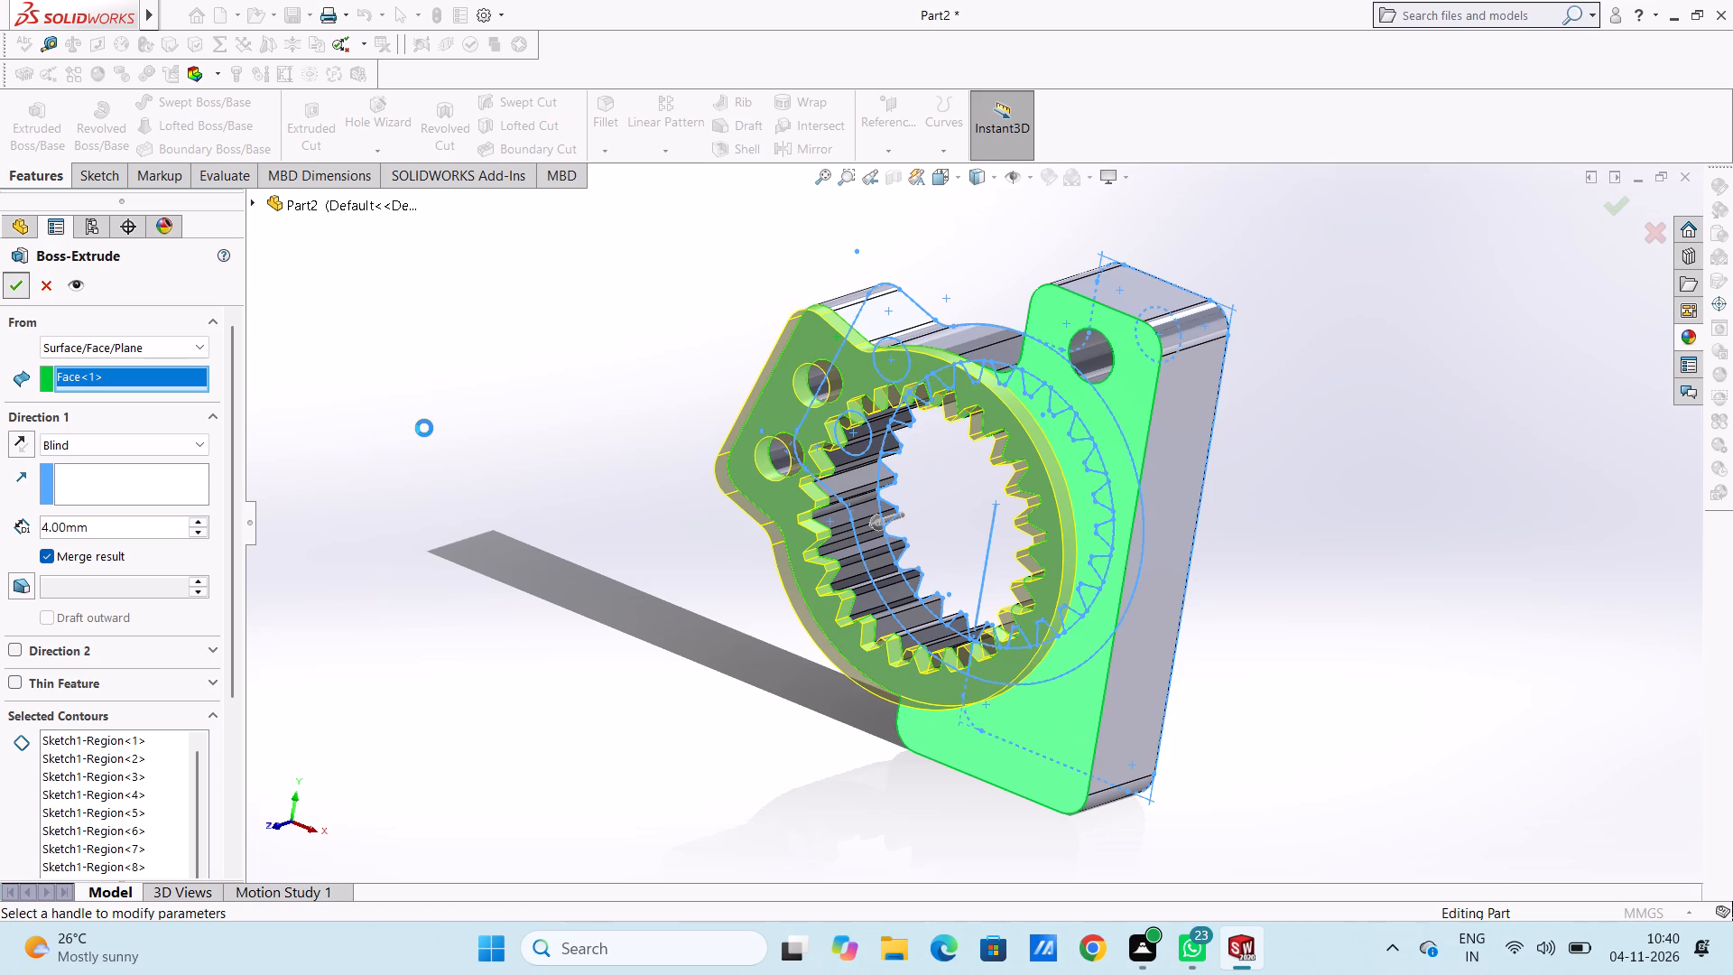
click(424, 428)
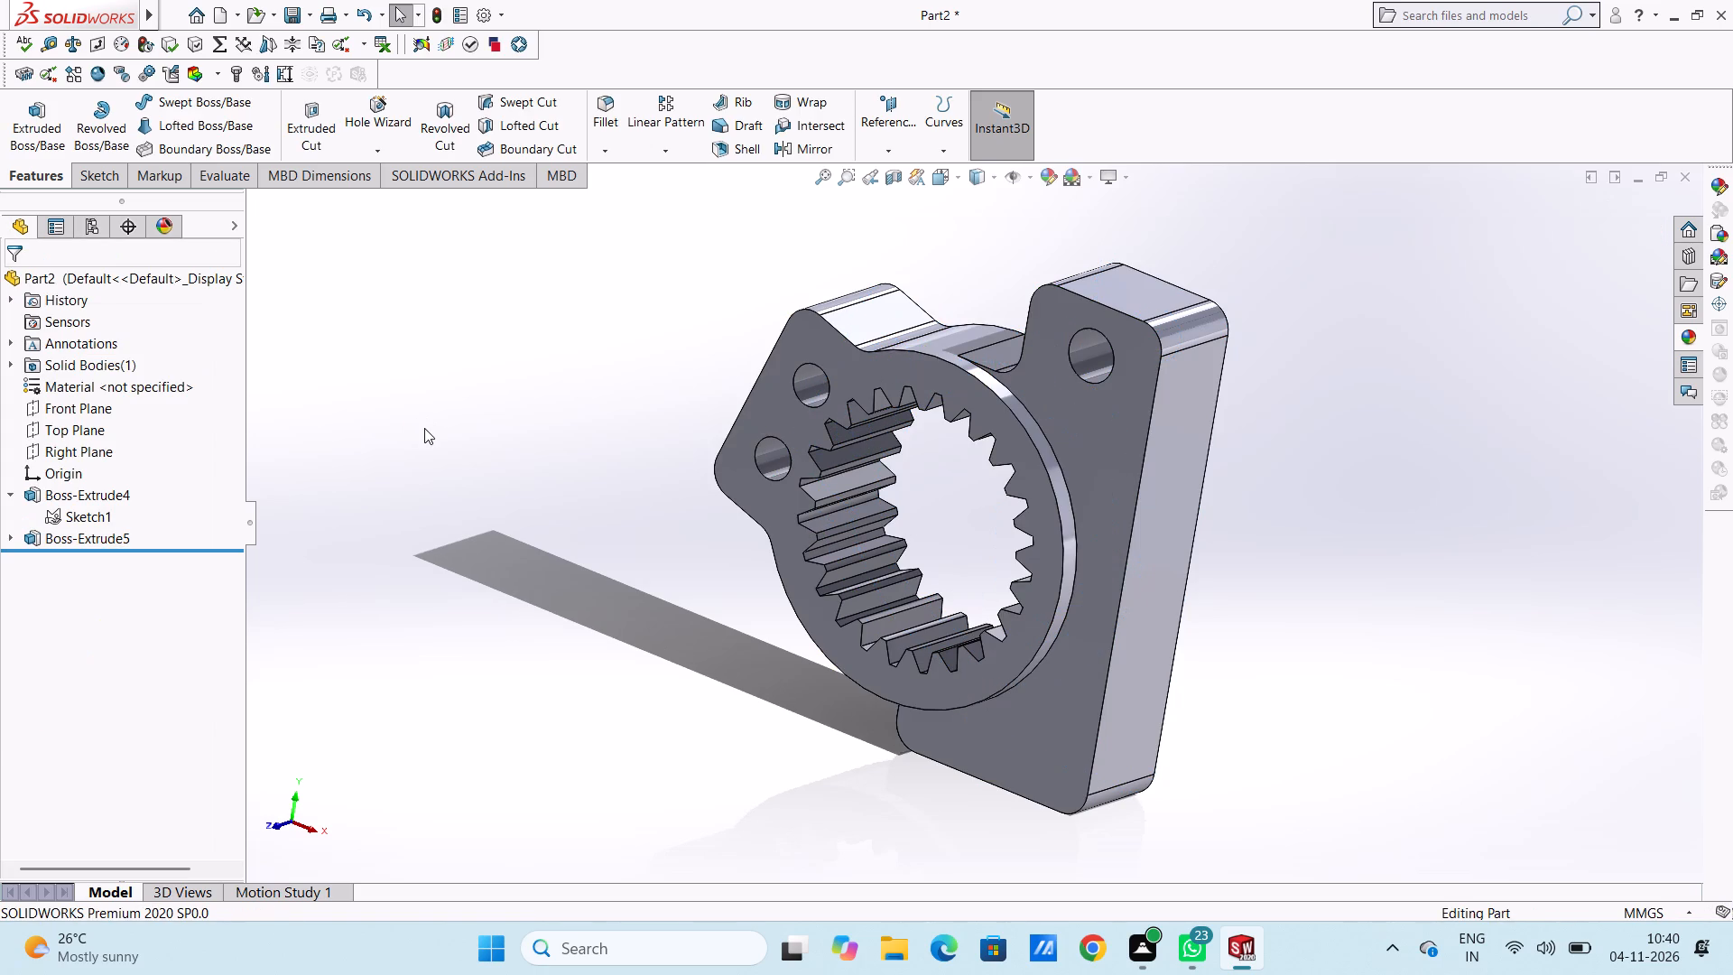
Examine the part with its raised arm-and-ring portion and internal teeth from several angles.
middle_drag(650, 412, 950, 500)
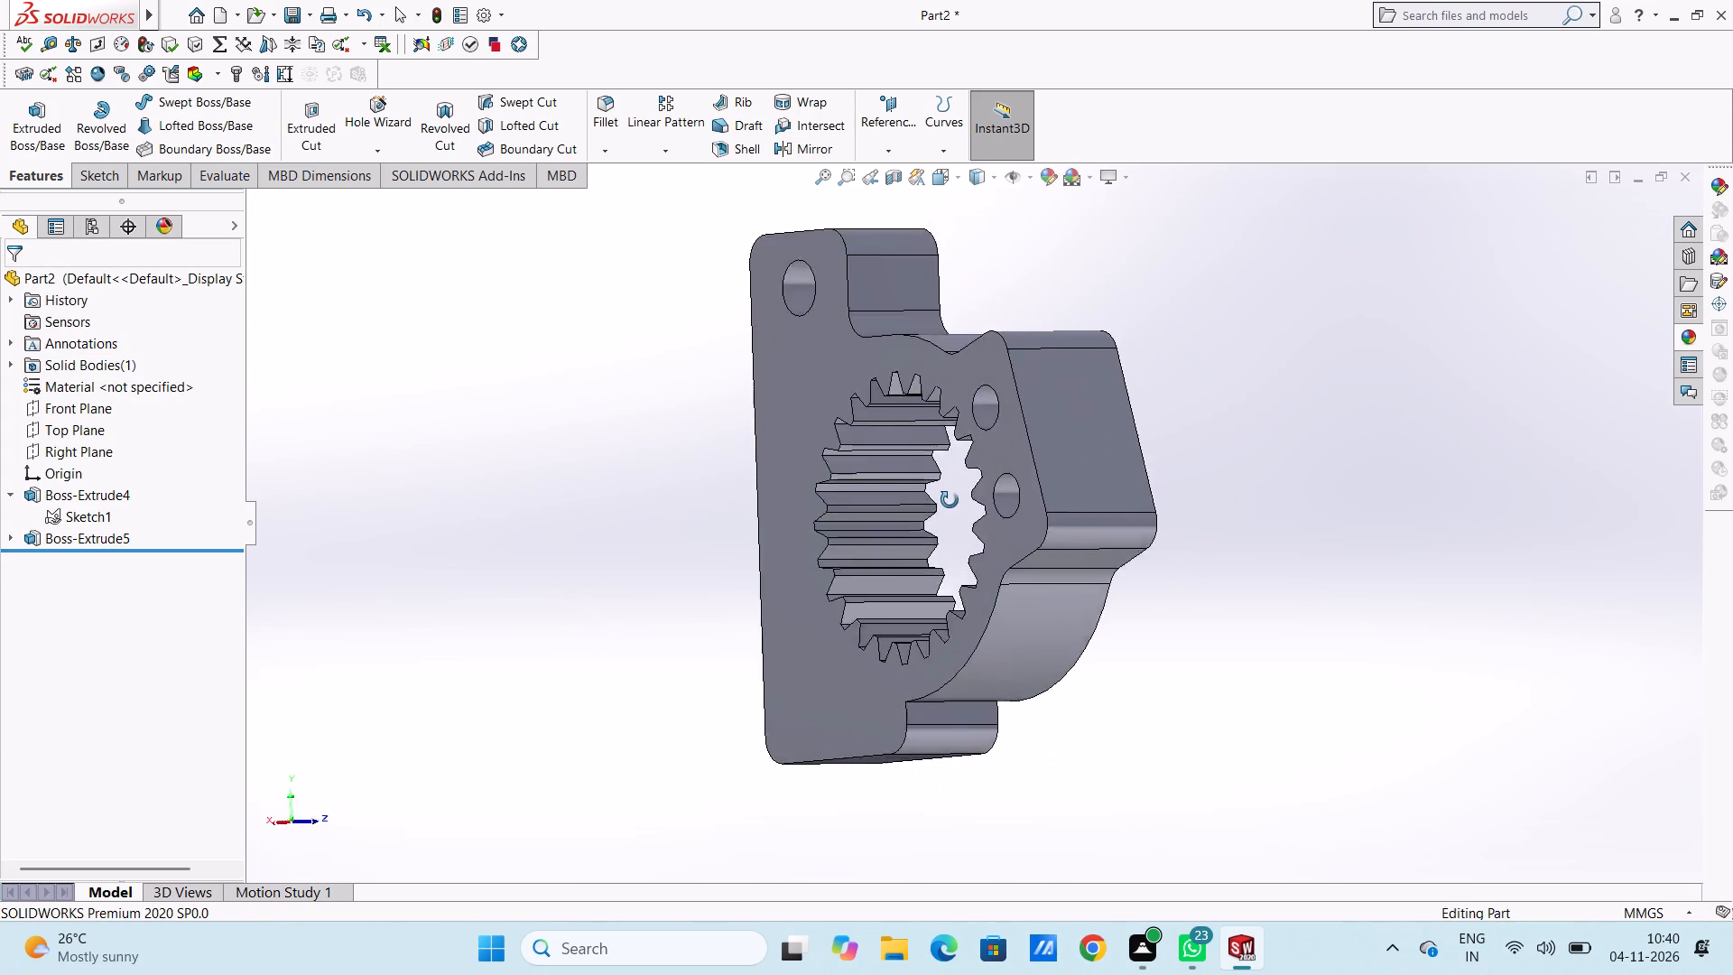
middle_drag(950, 500, 678, 640)
middle_drag(677, 527, 777, 622)
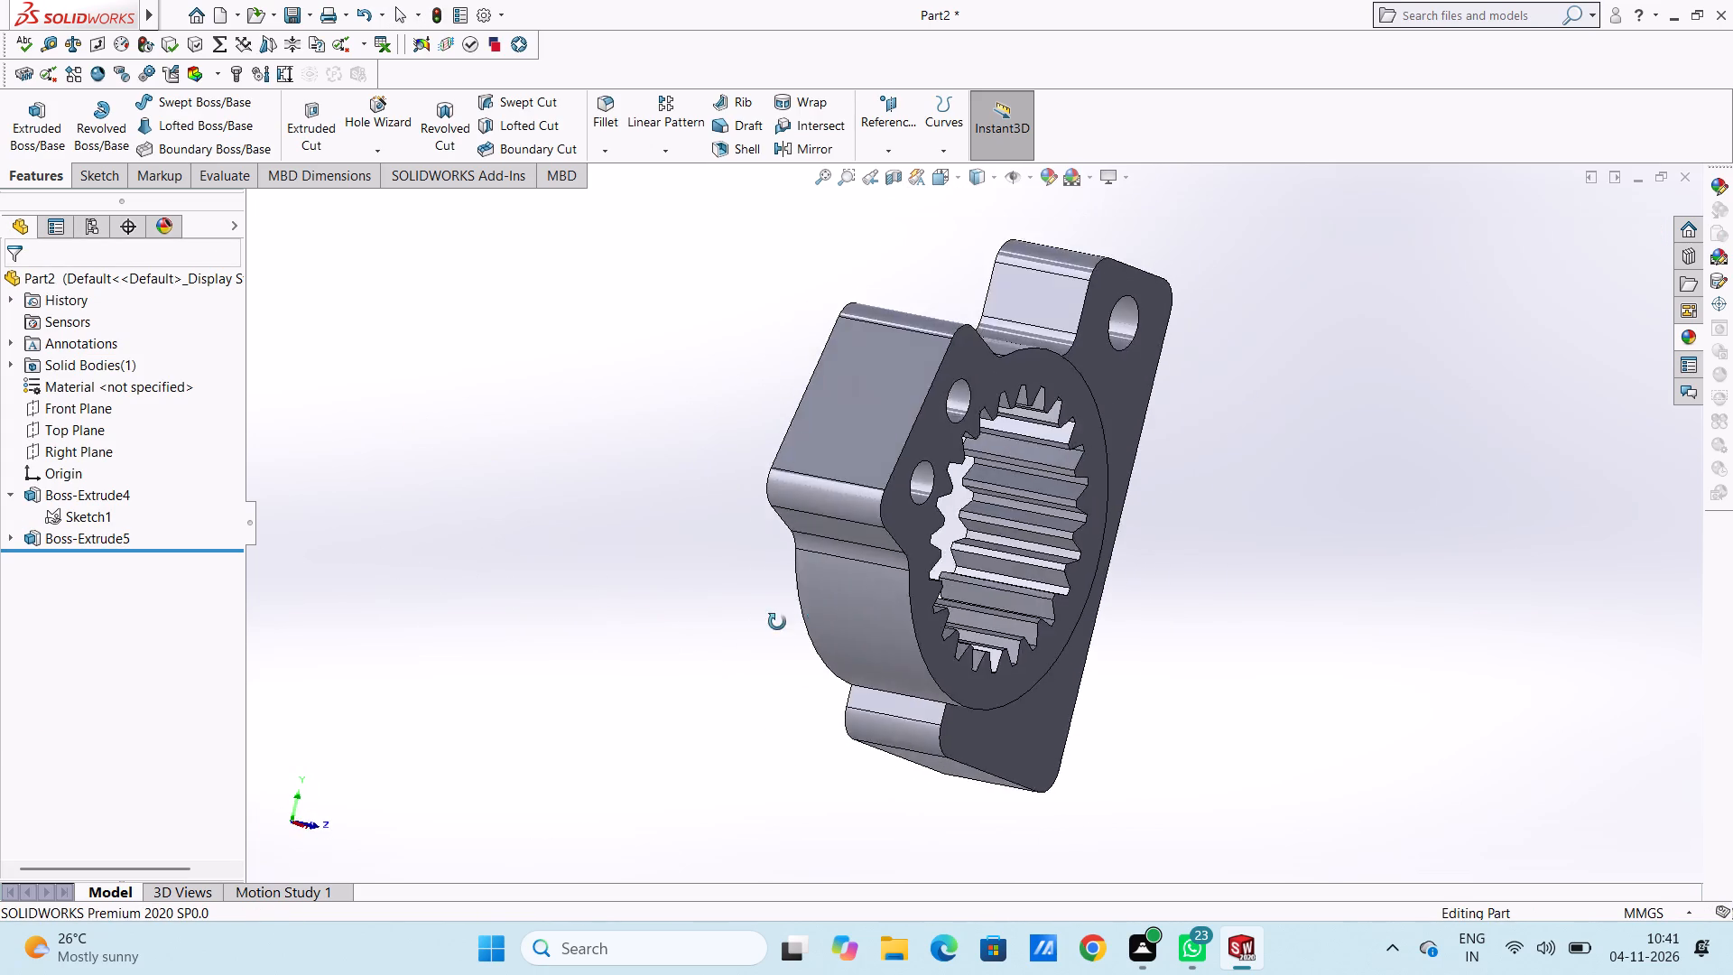
middle_drag(777, 622, 739, 631)
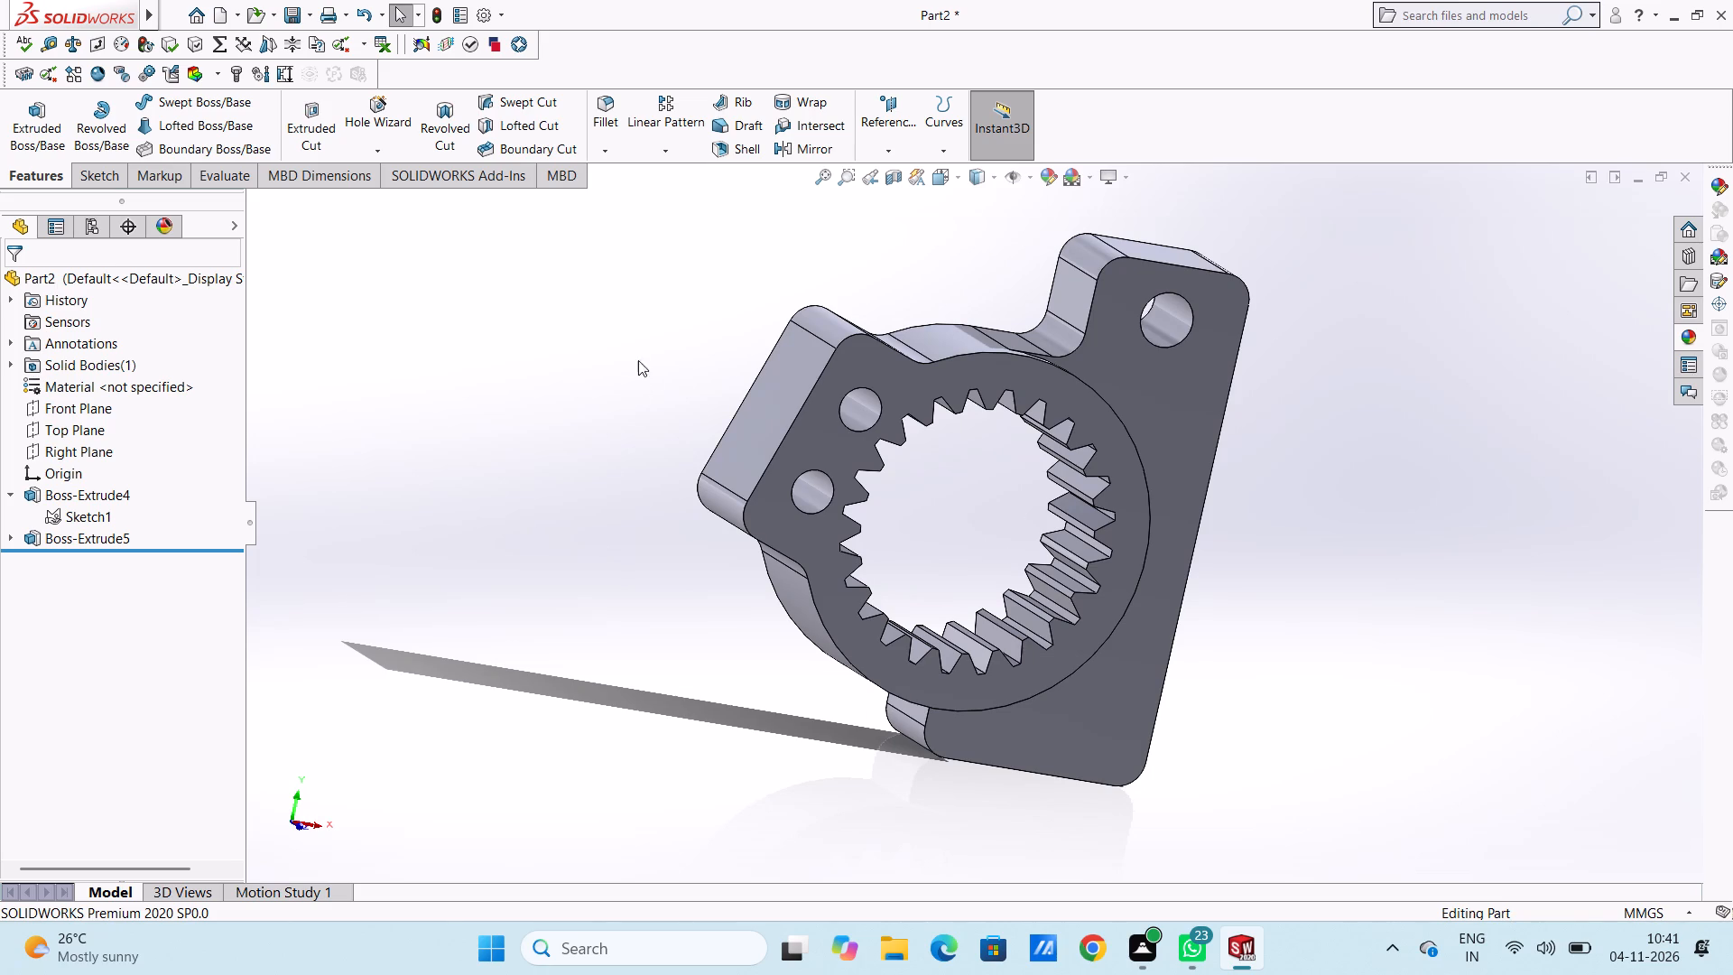
middle_drag(667, 406, 622, 346)
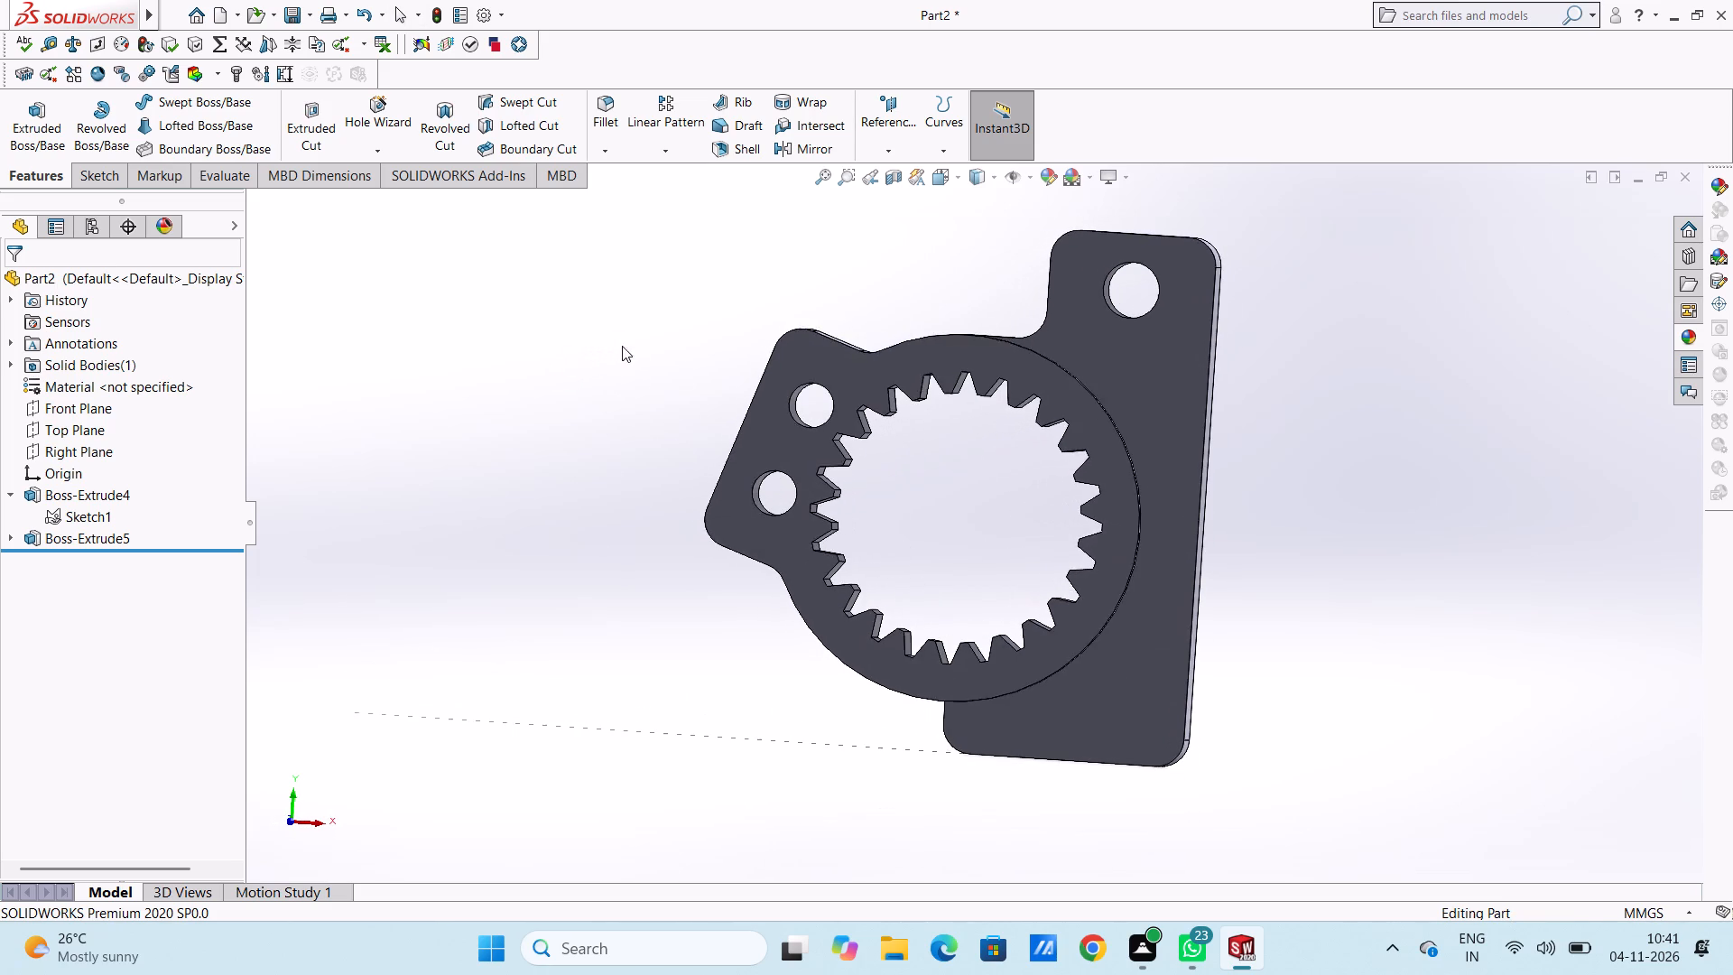
Examine the finished extrusions on the part from an angled view and in the isometric view.
scroll(881, 350, down, 1)
scroll(881, 351, up, 3)
middle_drag(888, 350, 836, 356)
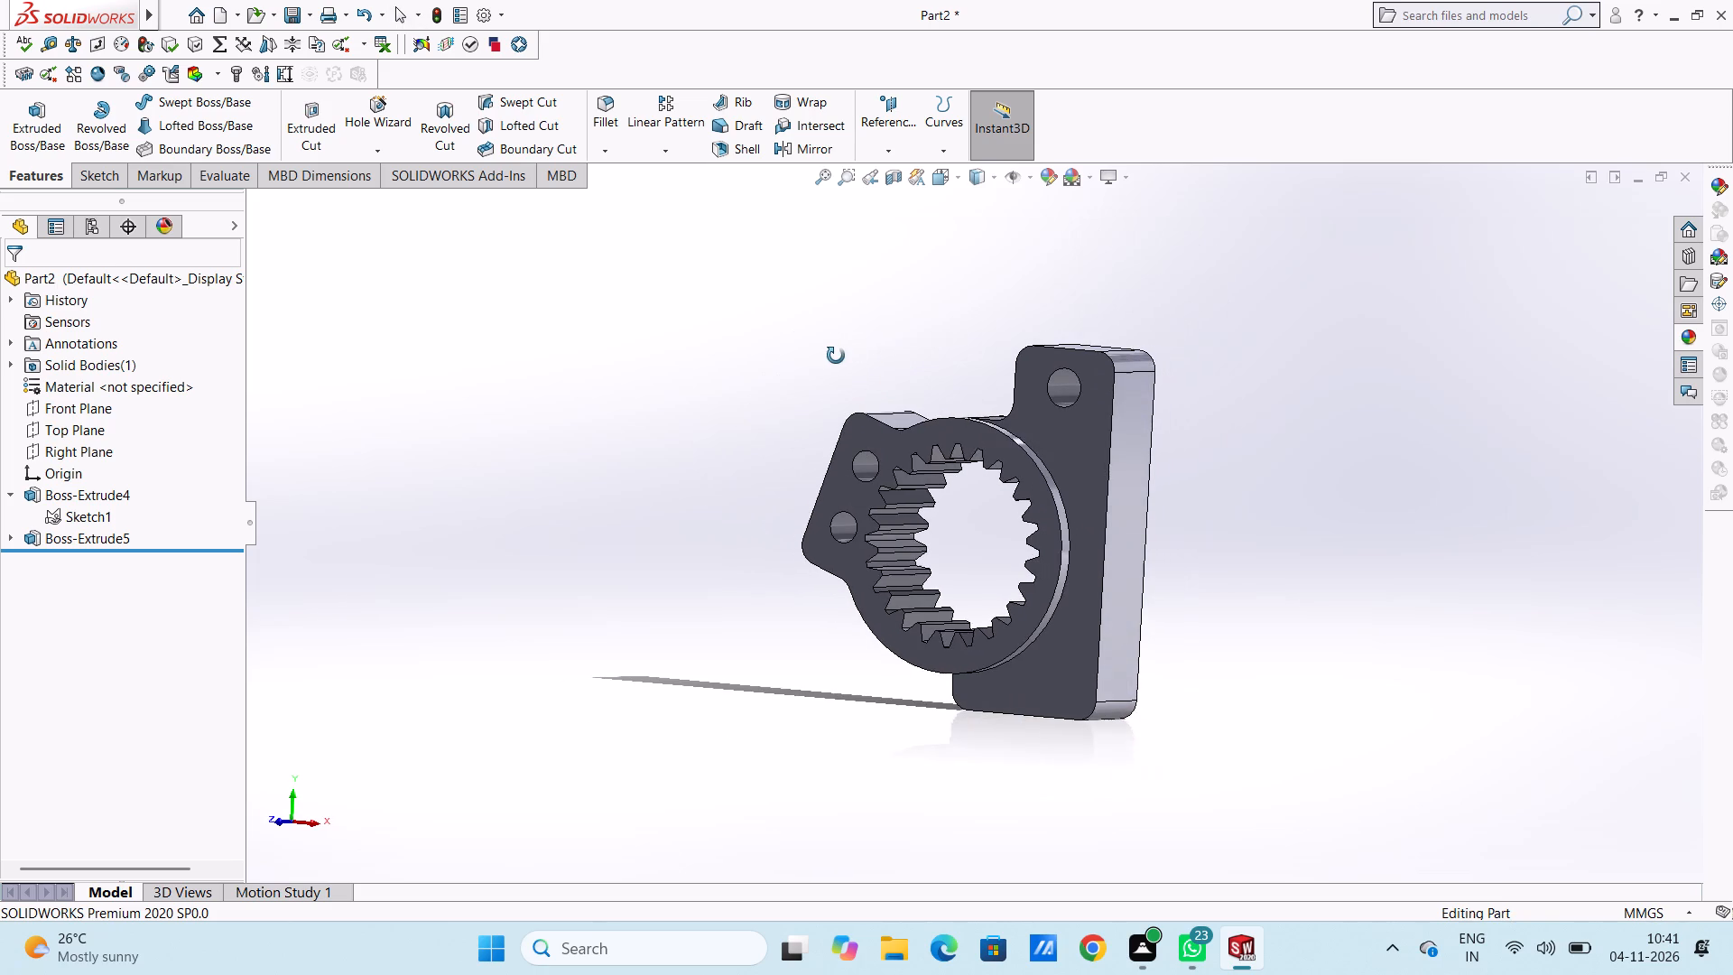
middle_drag(836, 356, 837, 356)
key(Escape)
key(Escape)
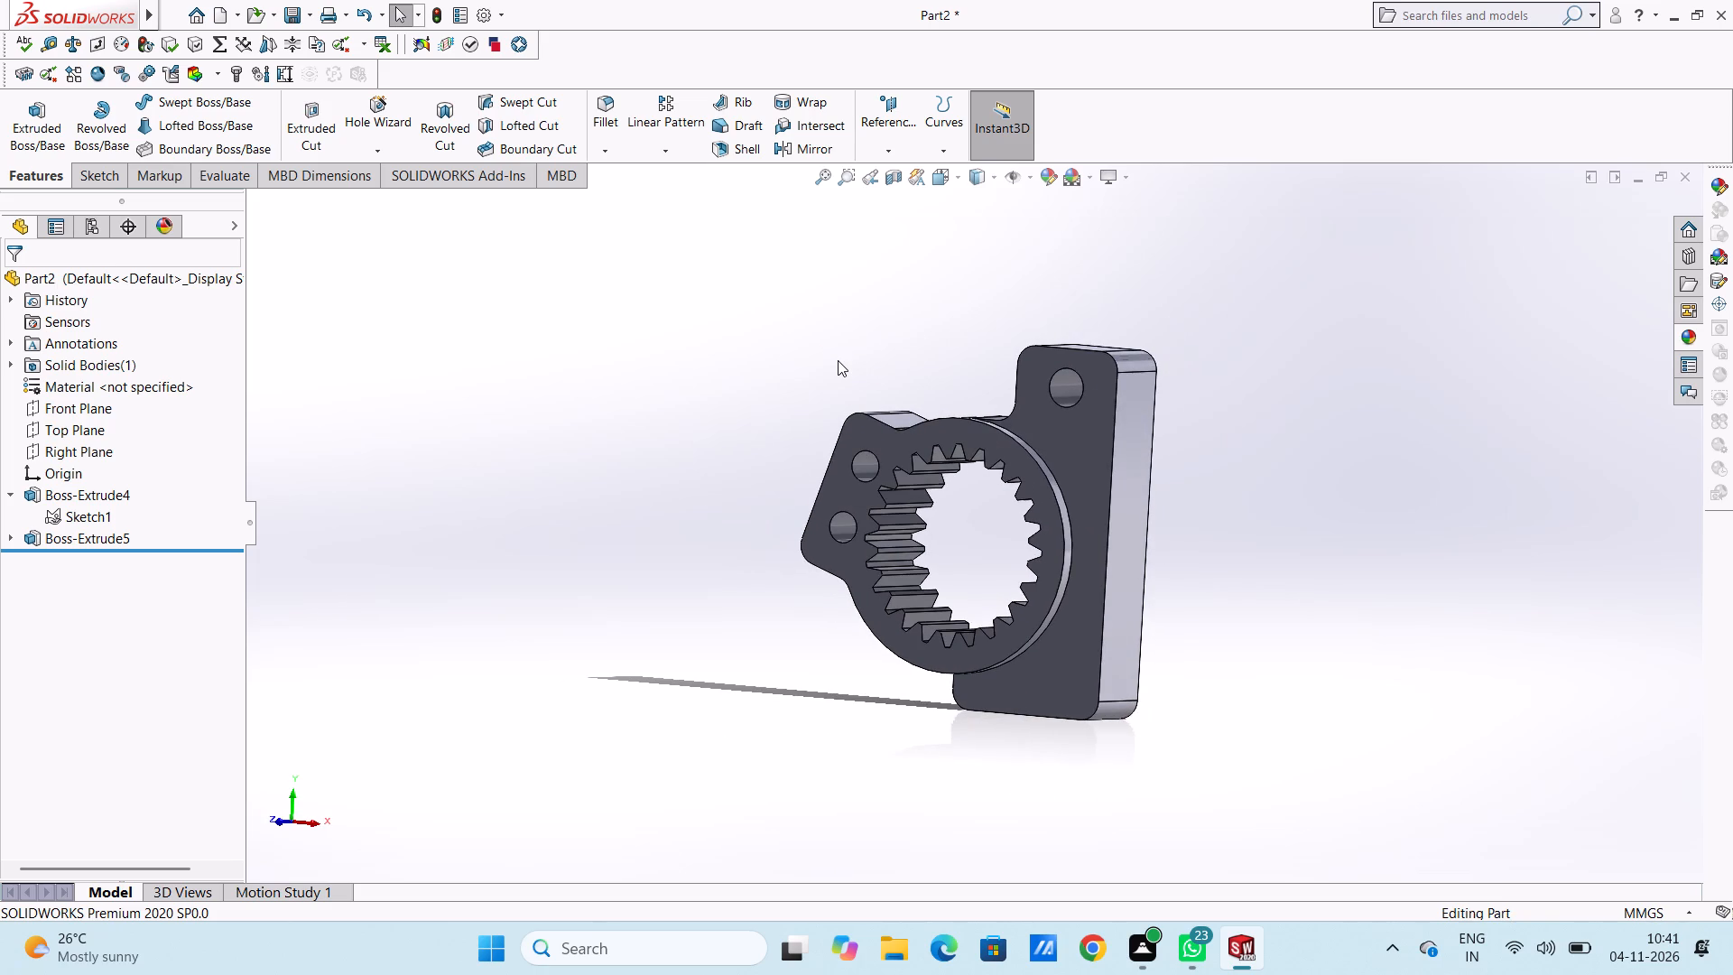
key(ctrl+7)
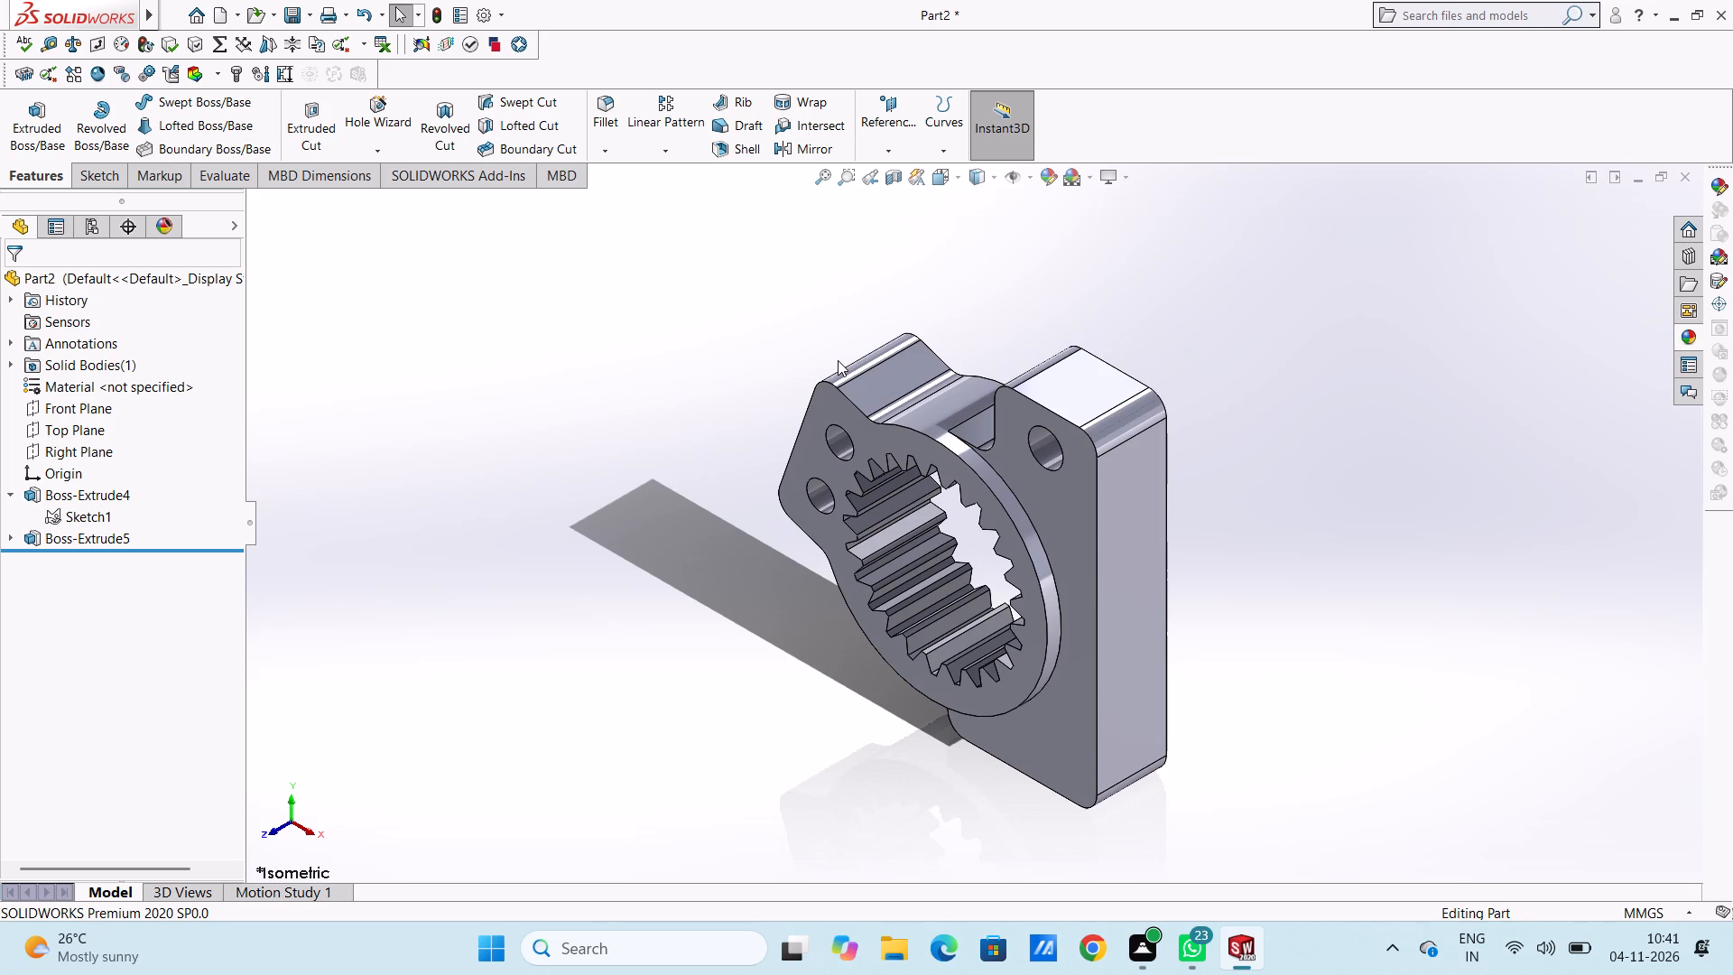
scroll(924, 435, down, 4)
scroll(865, 385, up, 4)
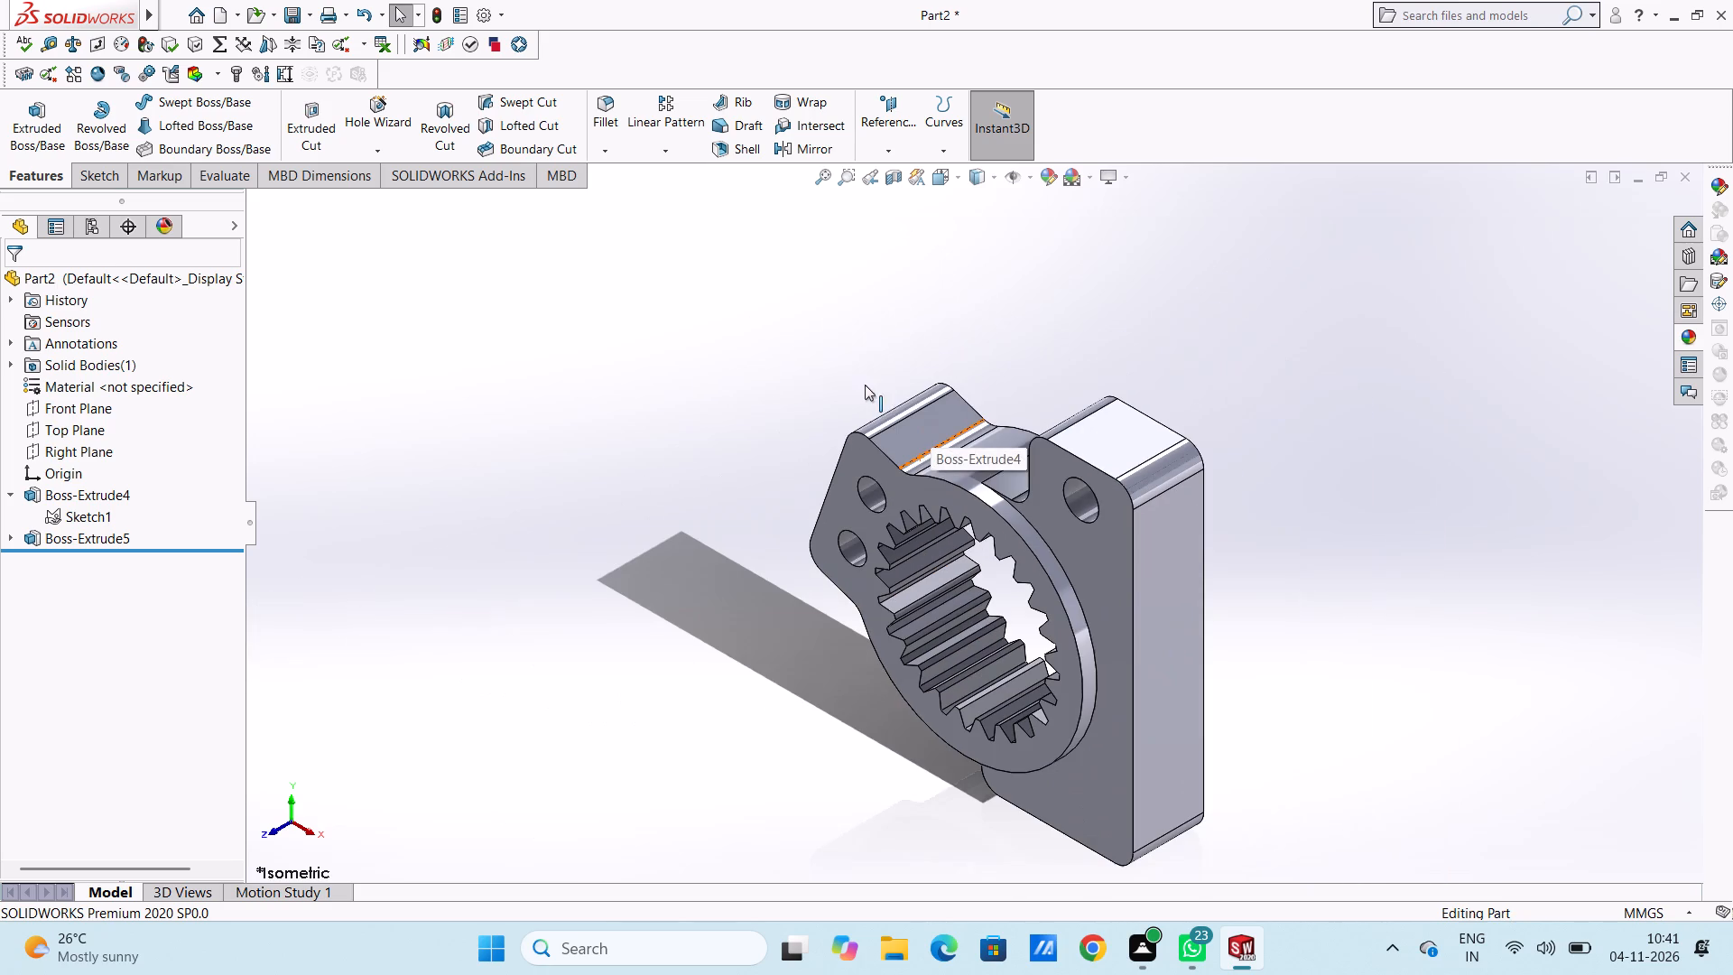
scroll(1164, 608, up, 4)
scroll(1061, 614, down, 3)
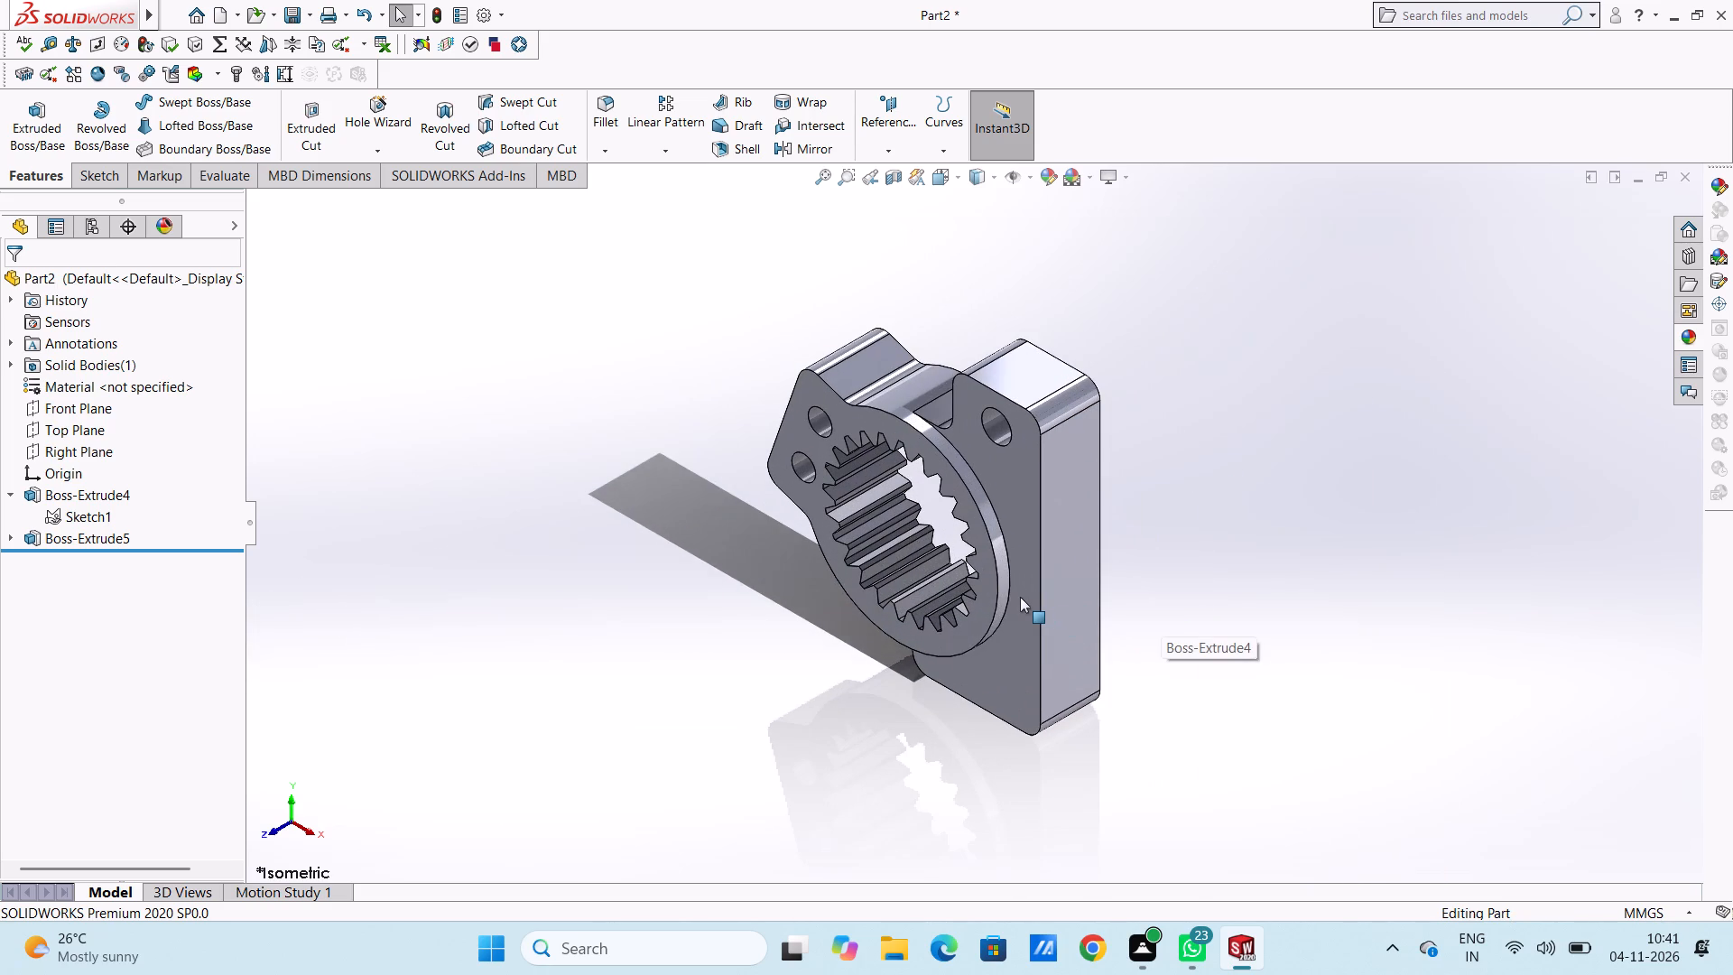
Colour the whole part green with RGB values 0, 186, 75.
click(1052, 176)
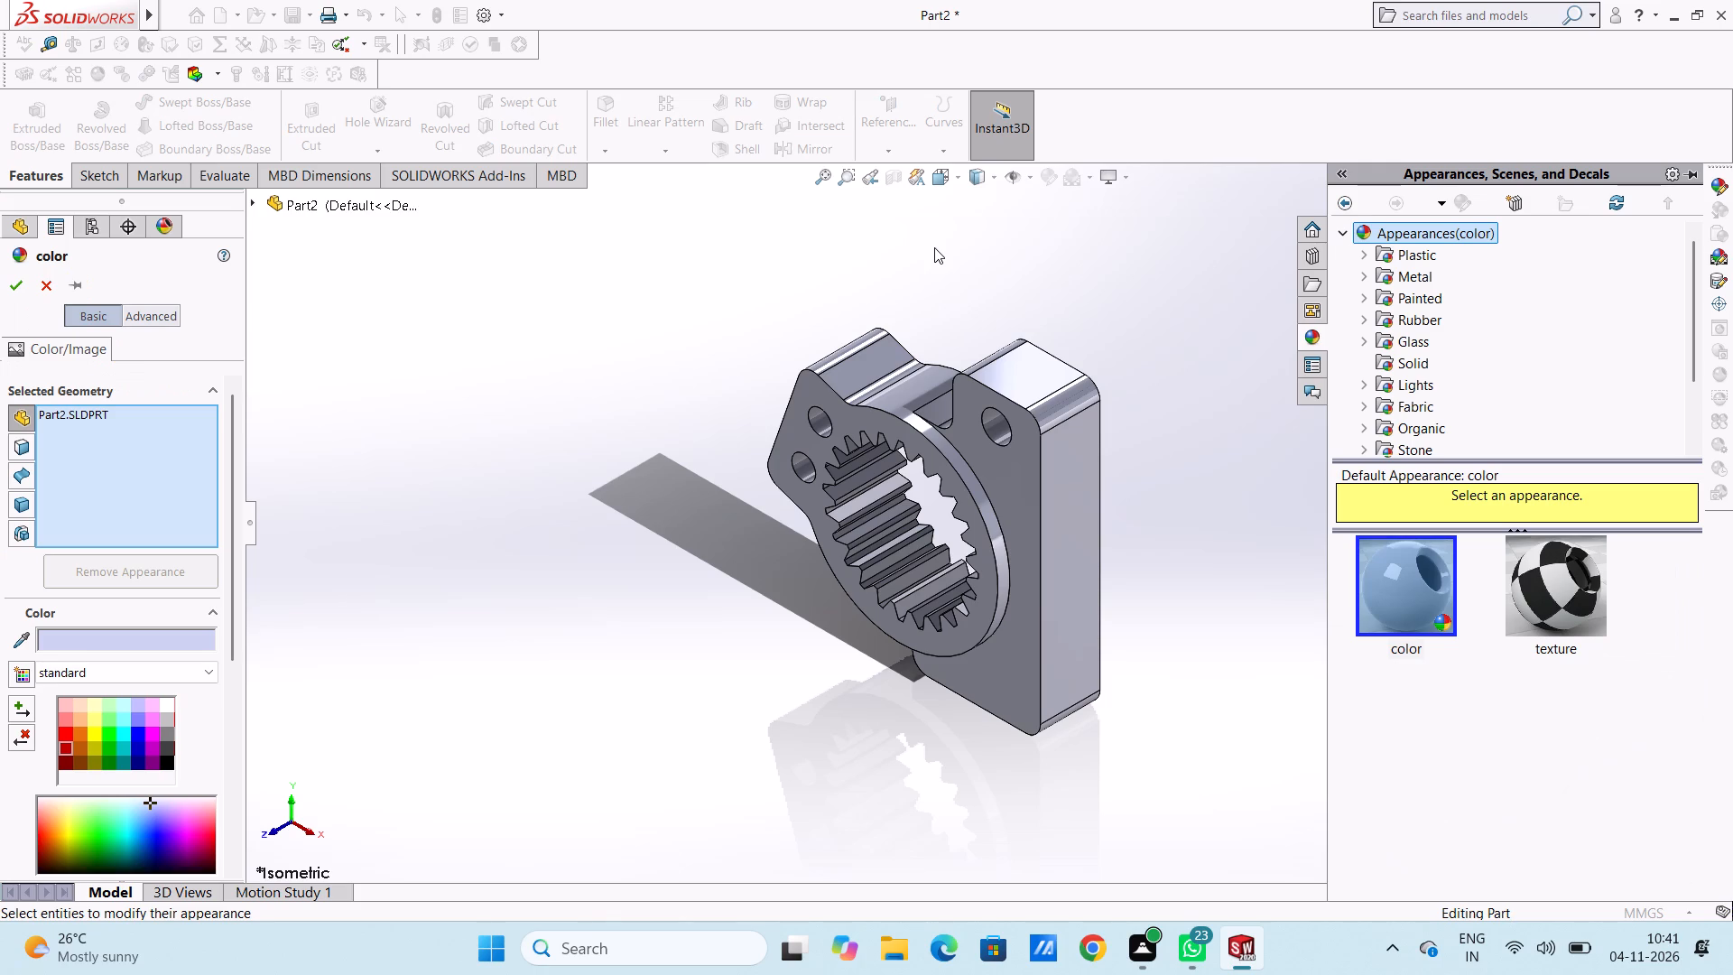
scroll(152, 763, down, 1)
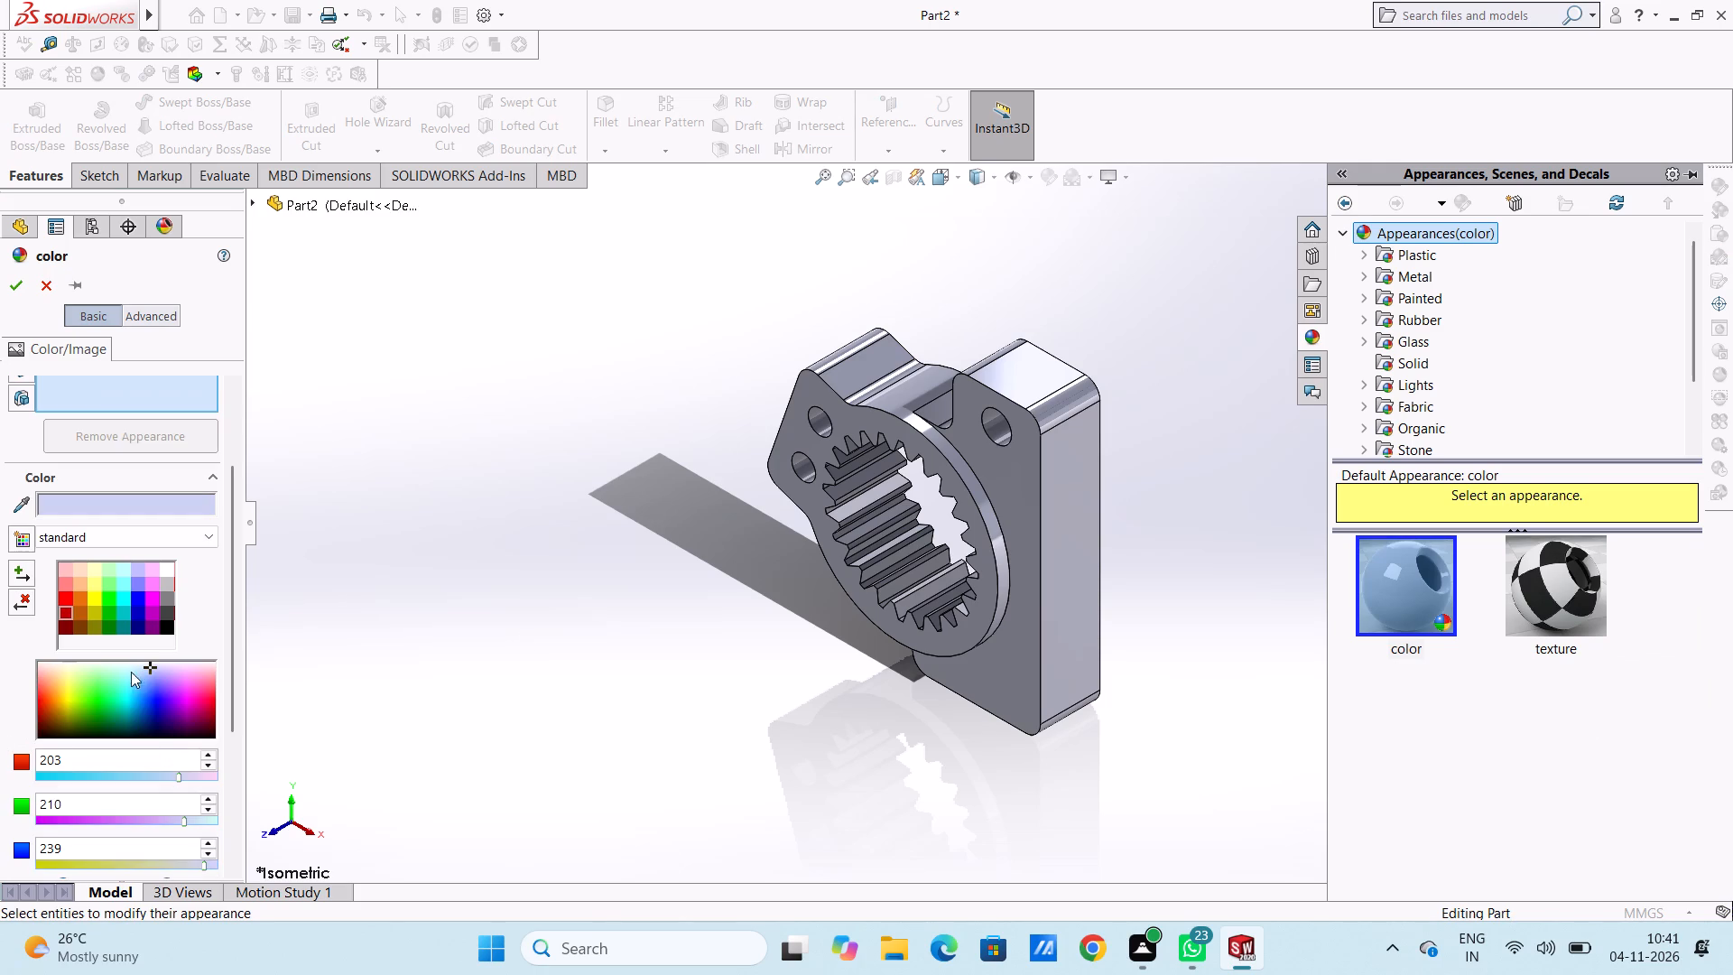
click(108, 597)
click(107, 696)
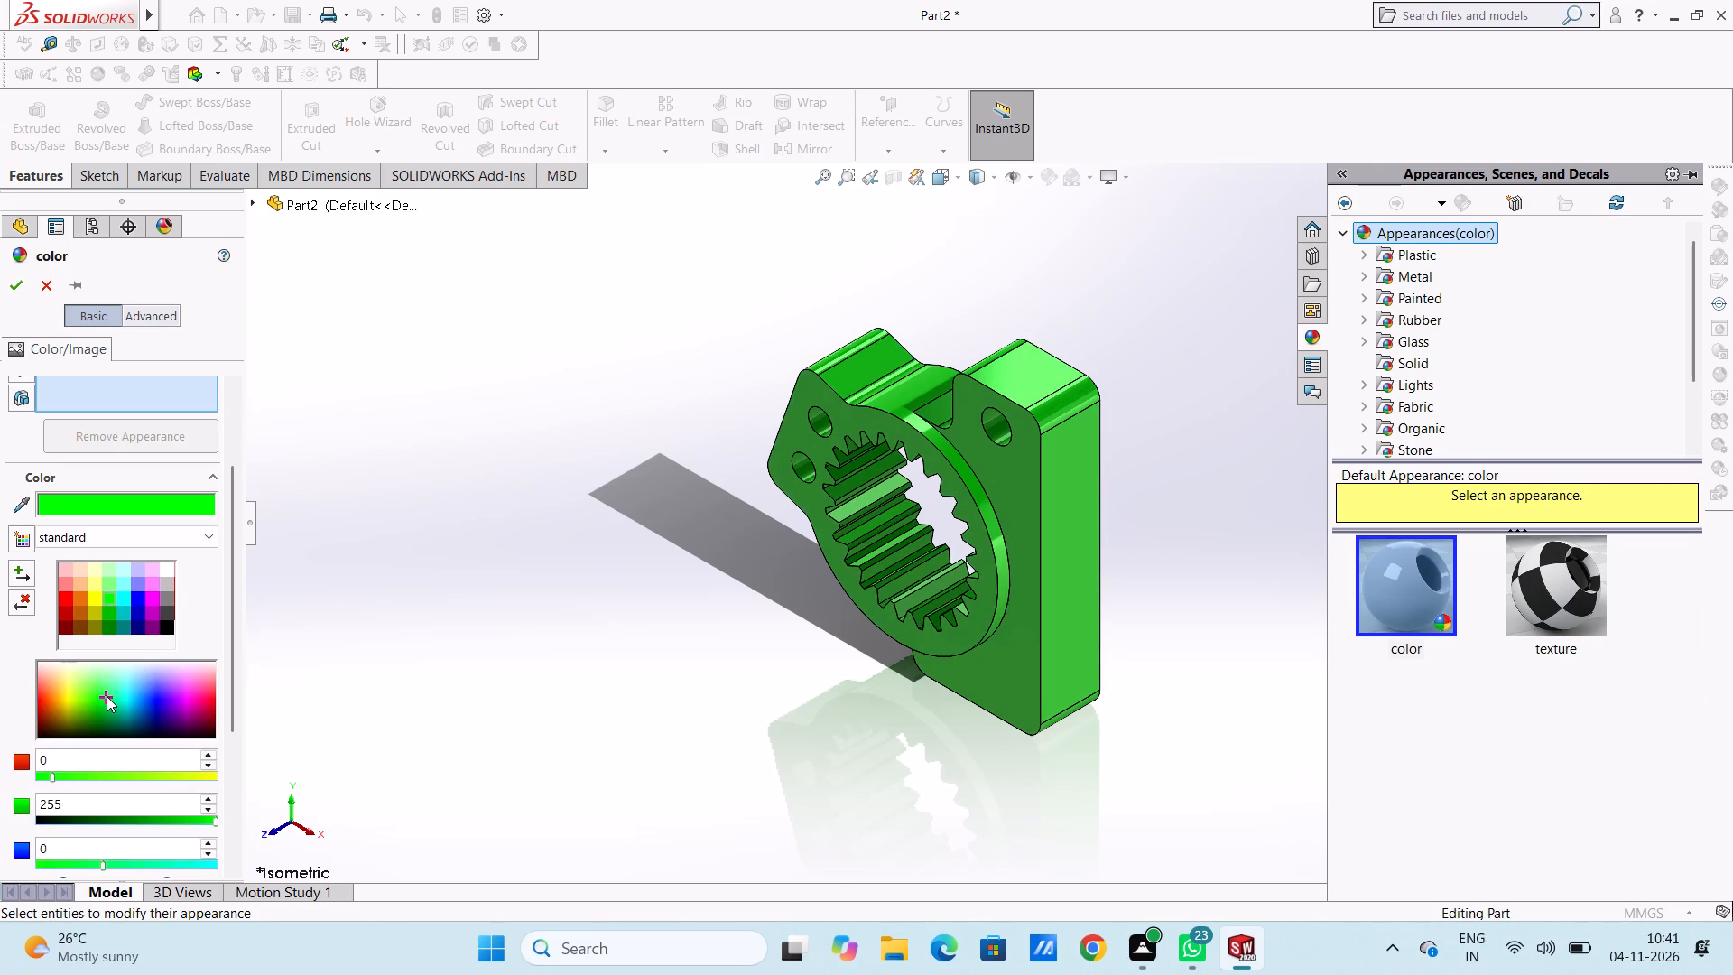
click(104, 716)
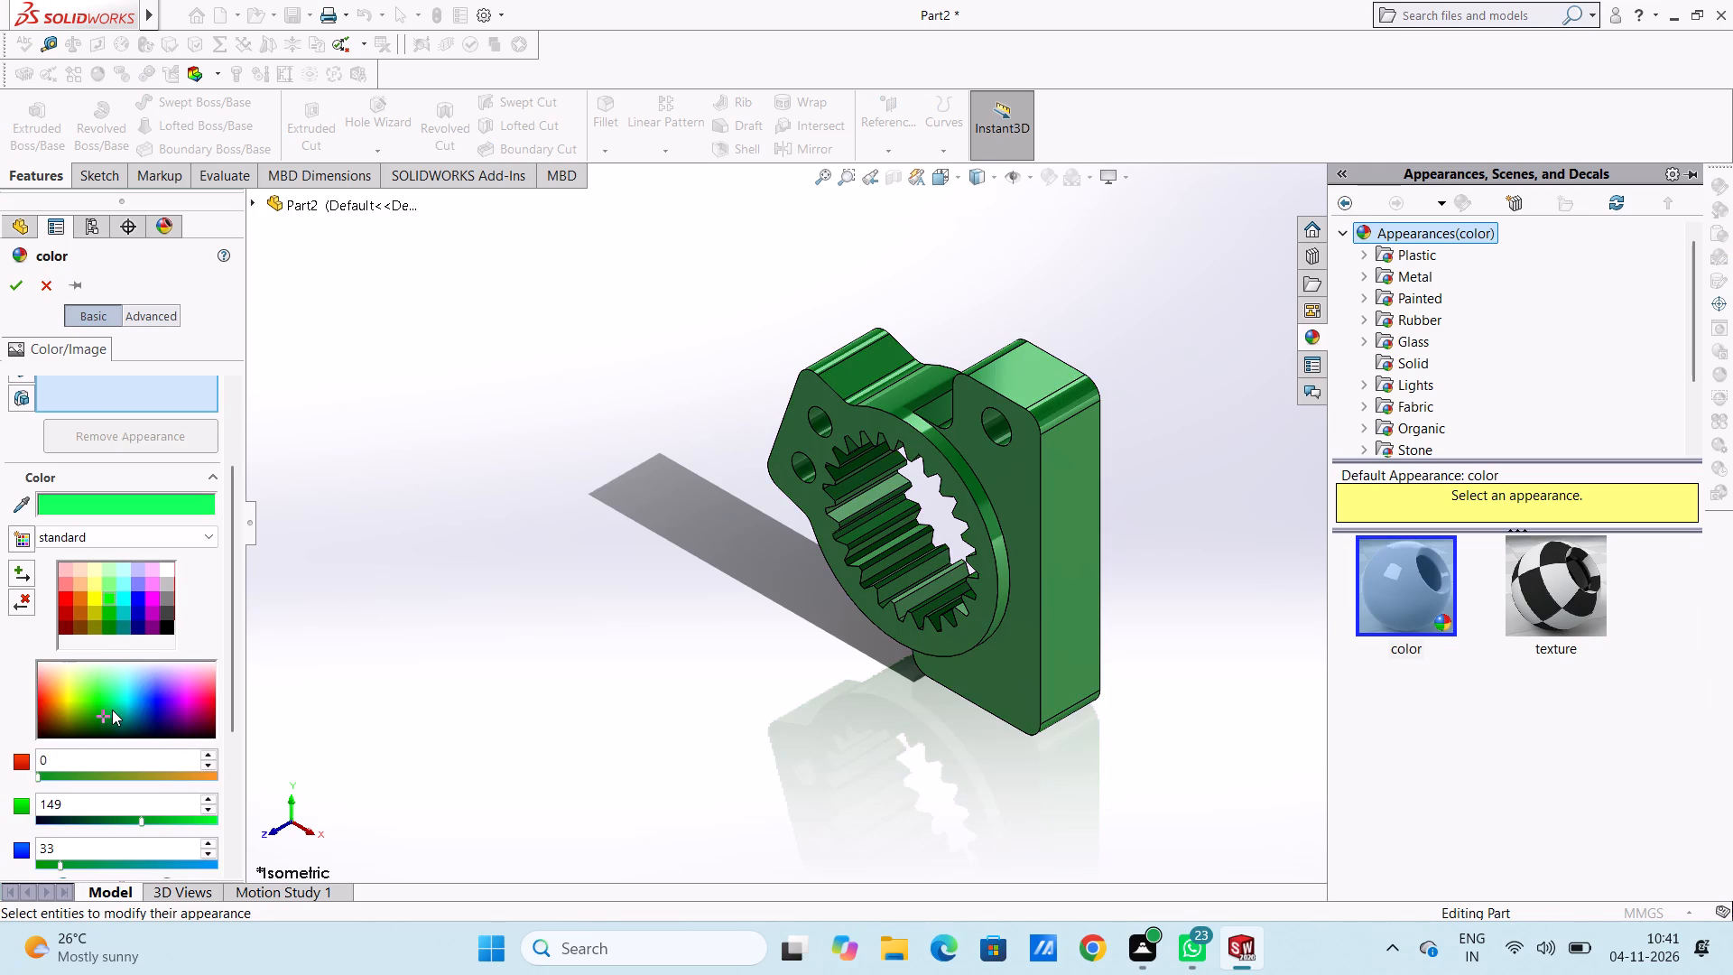
click(112, 710)
click(113, 695)
click(109, 710)
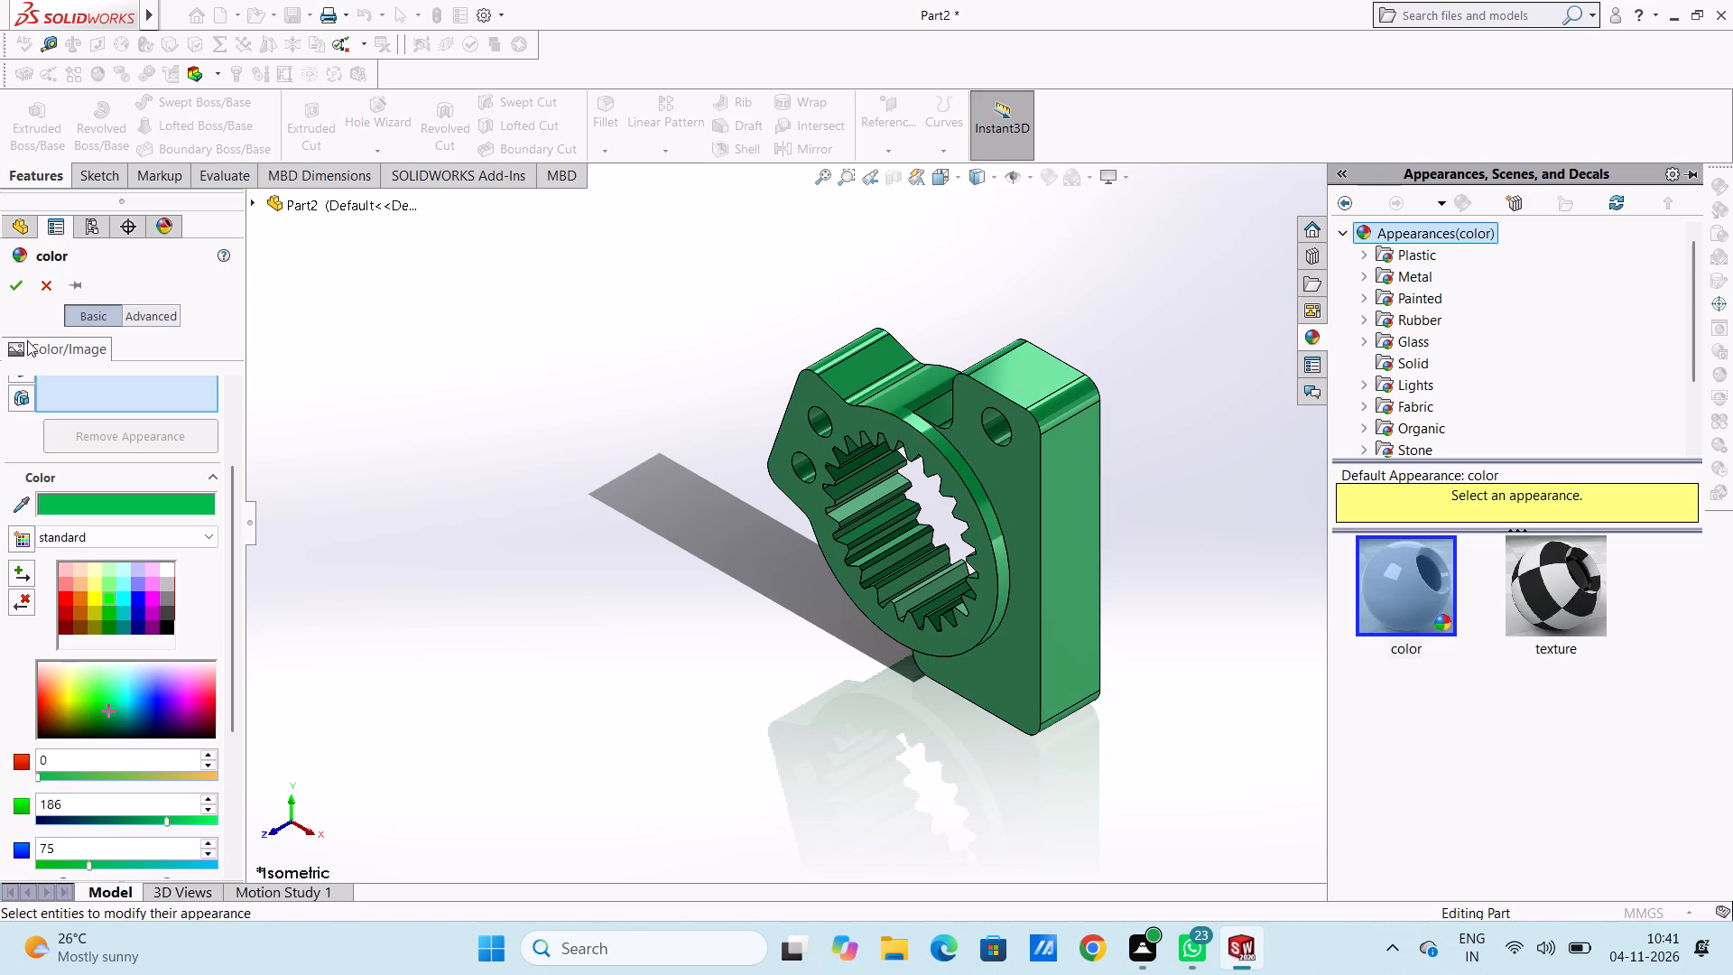
click(15, 286)
Apply the chromium plate metal appearance to the inner face of the hole in the plate's upper corner.
scroll(967, 365, up, 2)
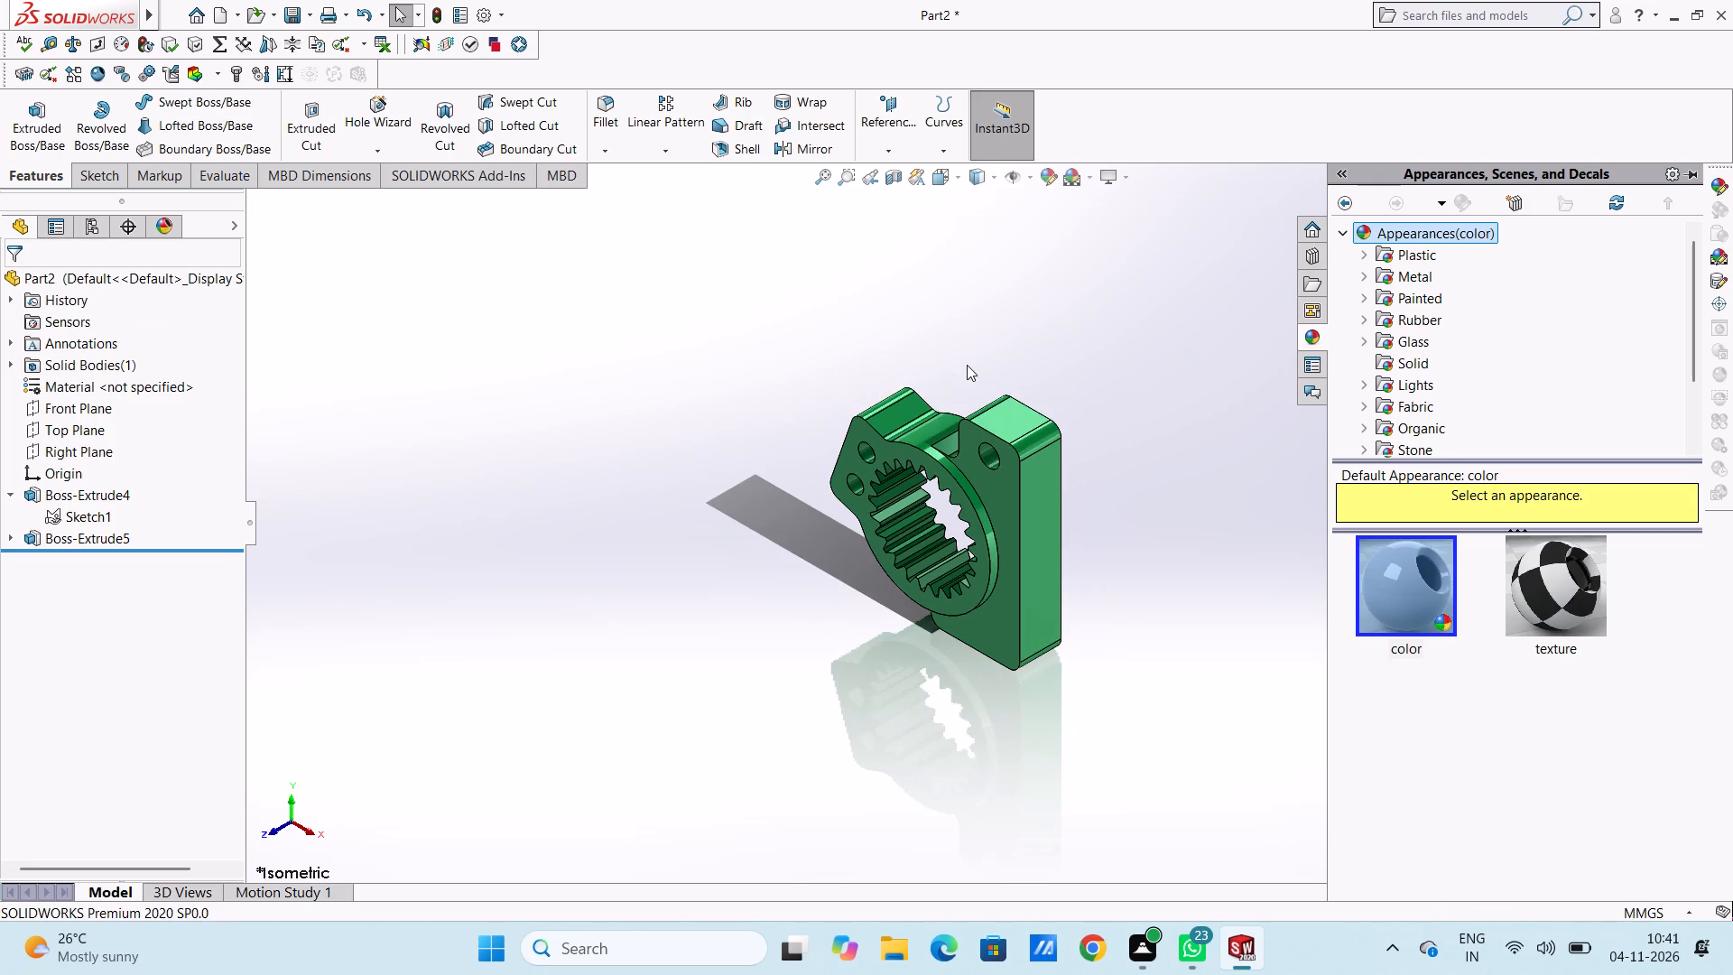
scroll(967, 374, down, 2)
scroll(1003, 615, down, 2)
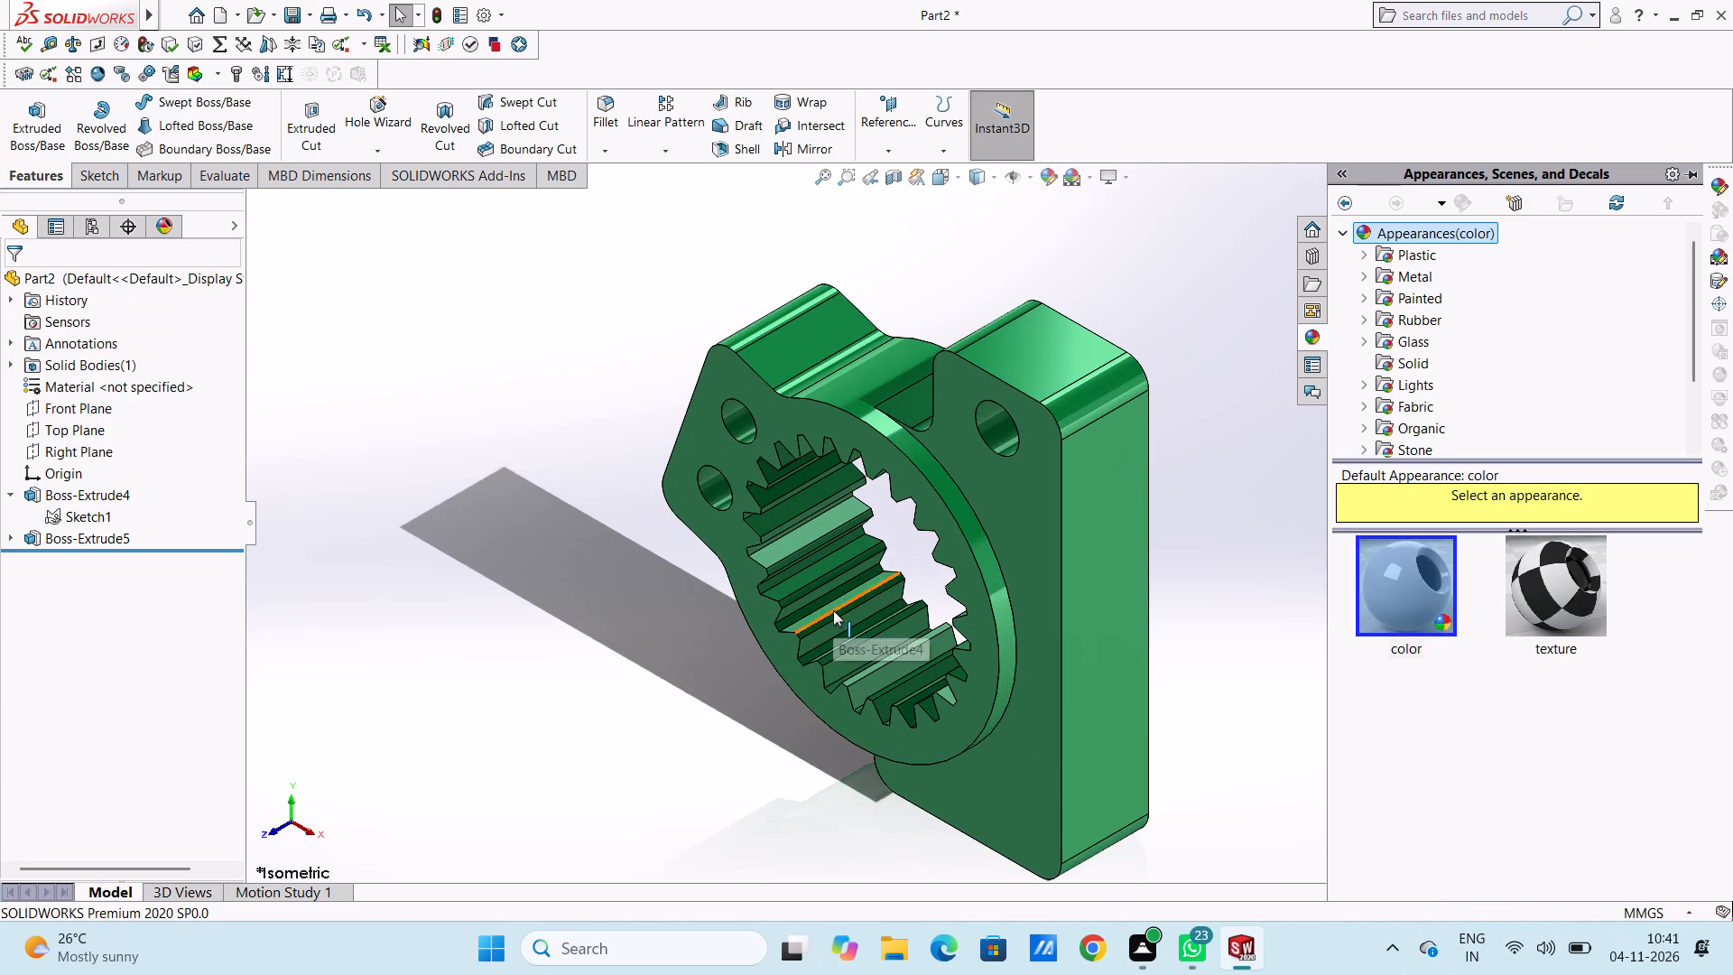
scroll(971, 412, down, 4)
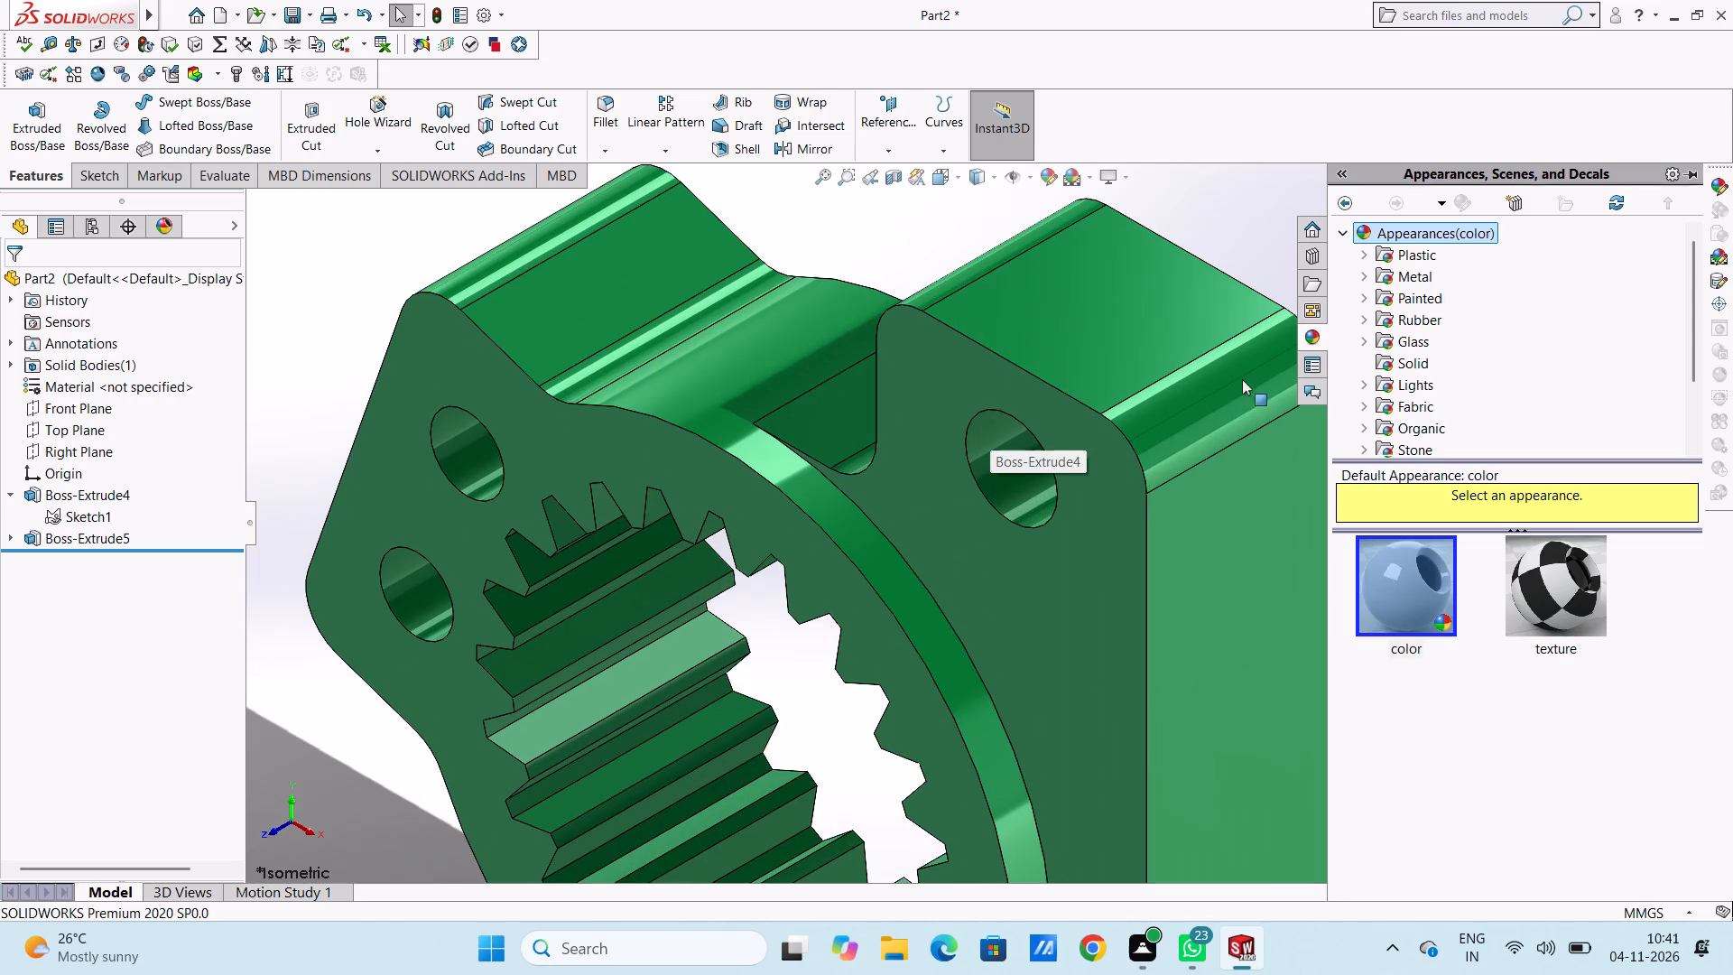
click(1413, 274)
scroll(1060, 414, down, 3)
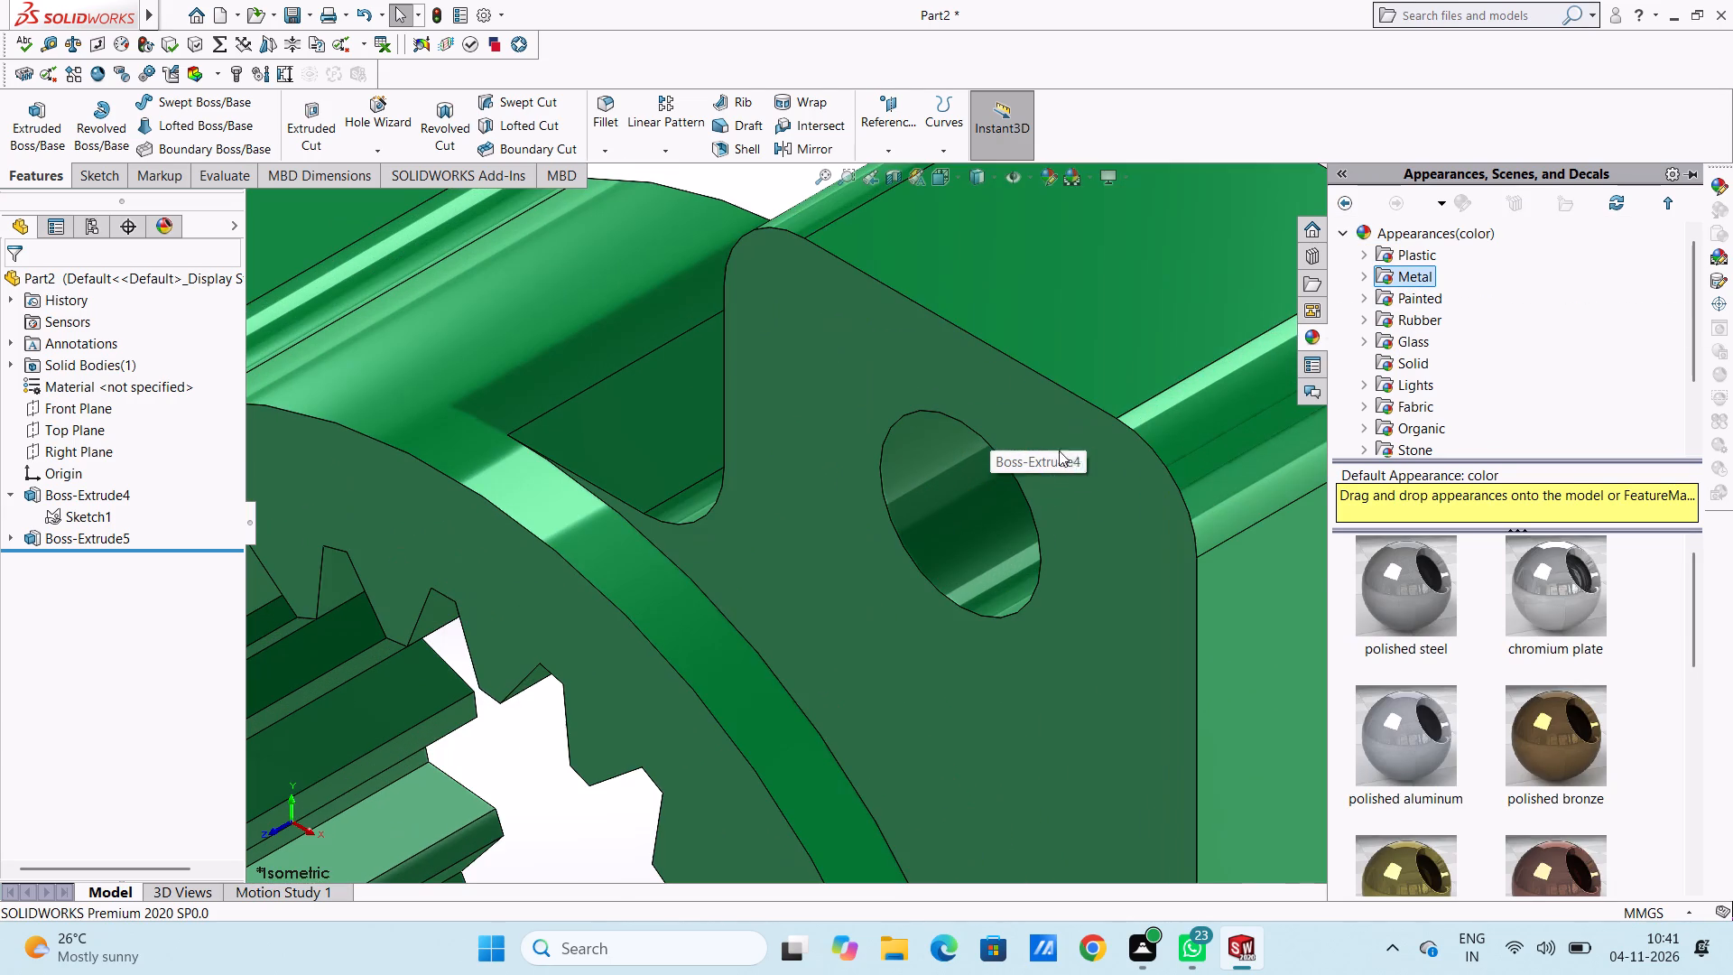
drag(1574, 577, 979, 513)
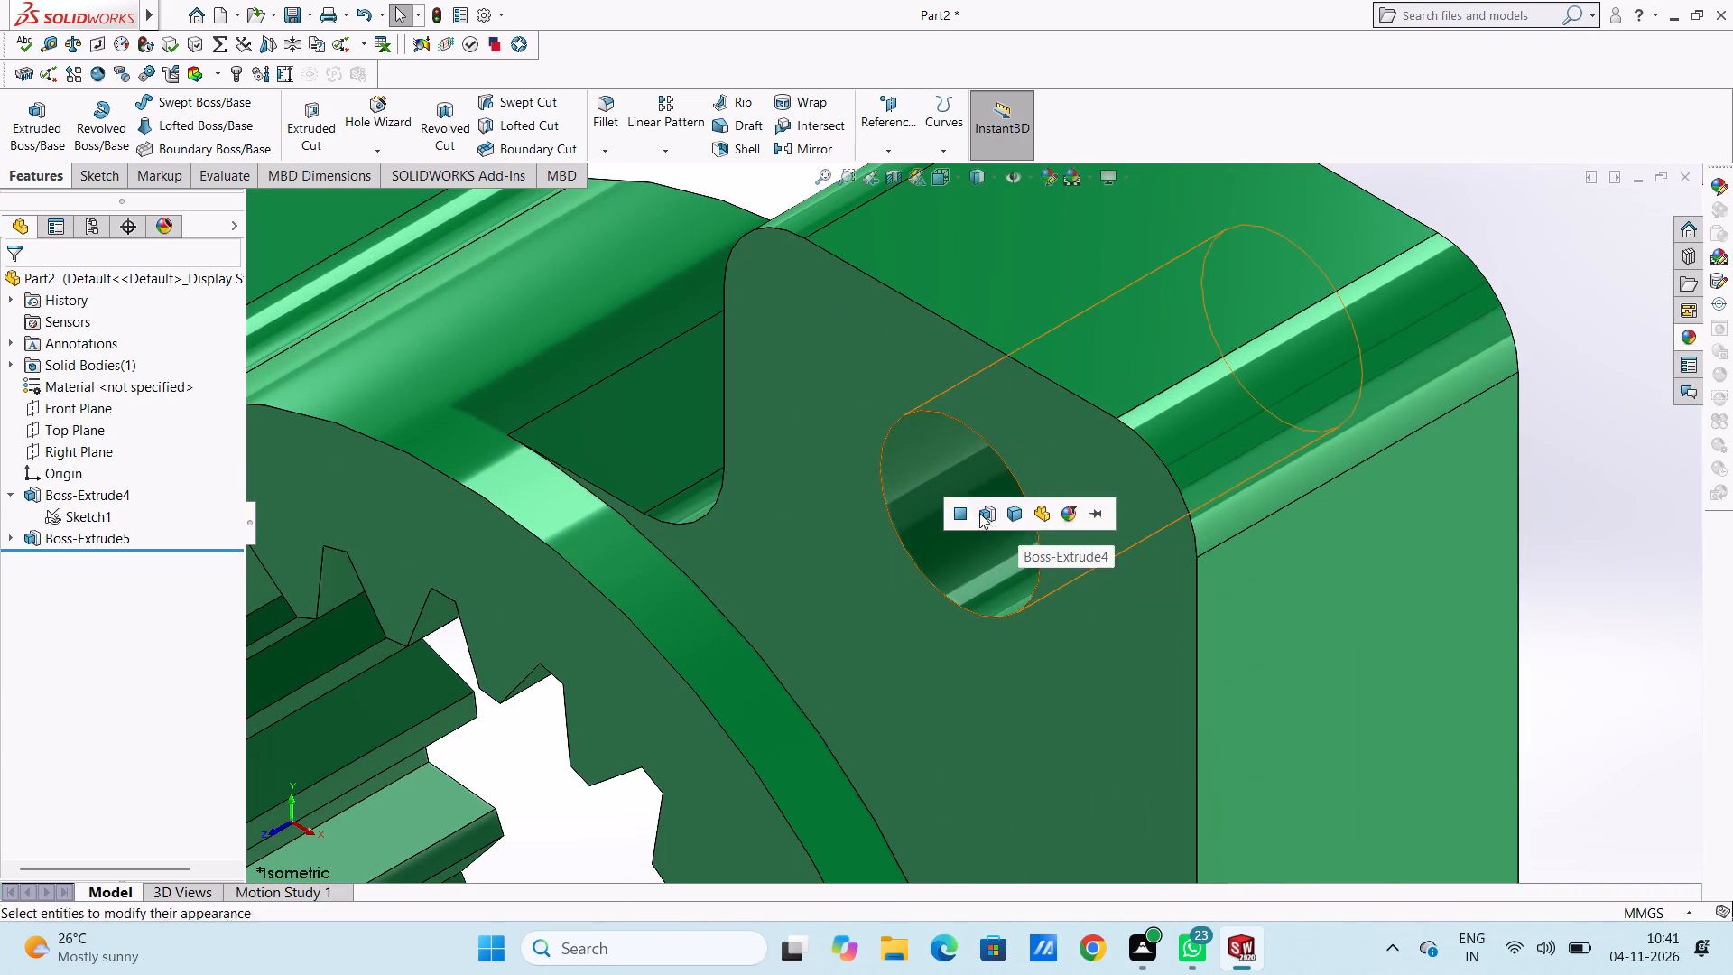
click(957, 519)
Apply the chromium plate appearance to the inner faces of the arm's two holes.
scroll(957, 519, up, 7)
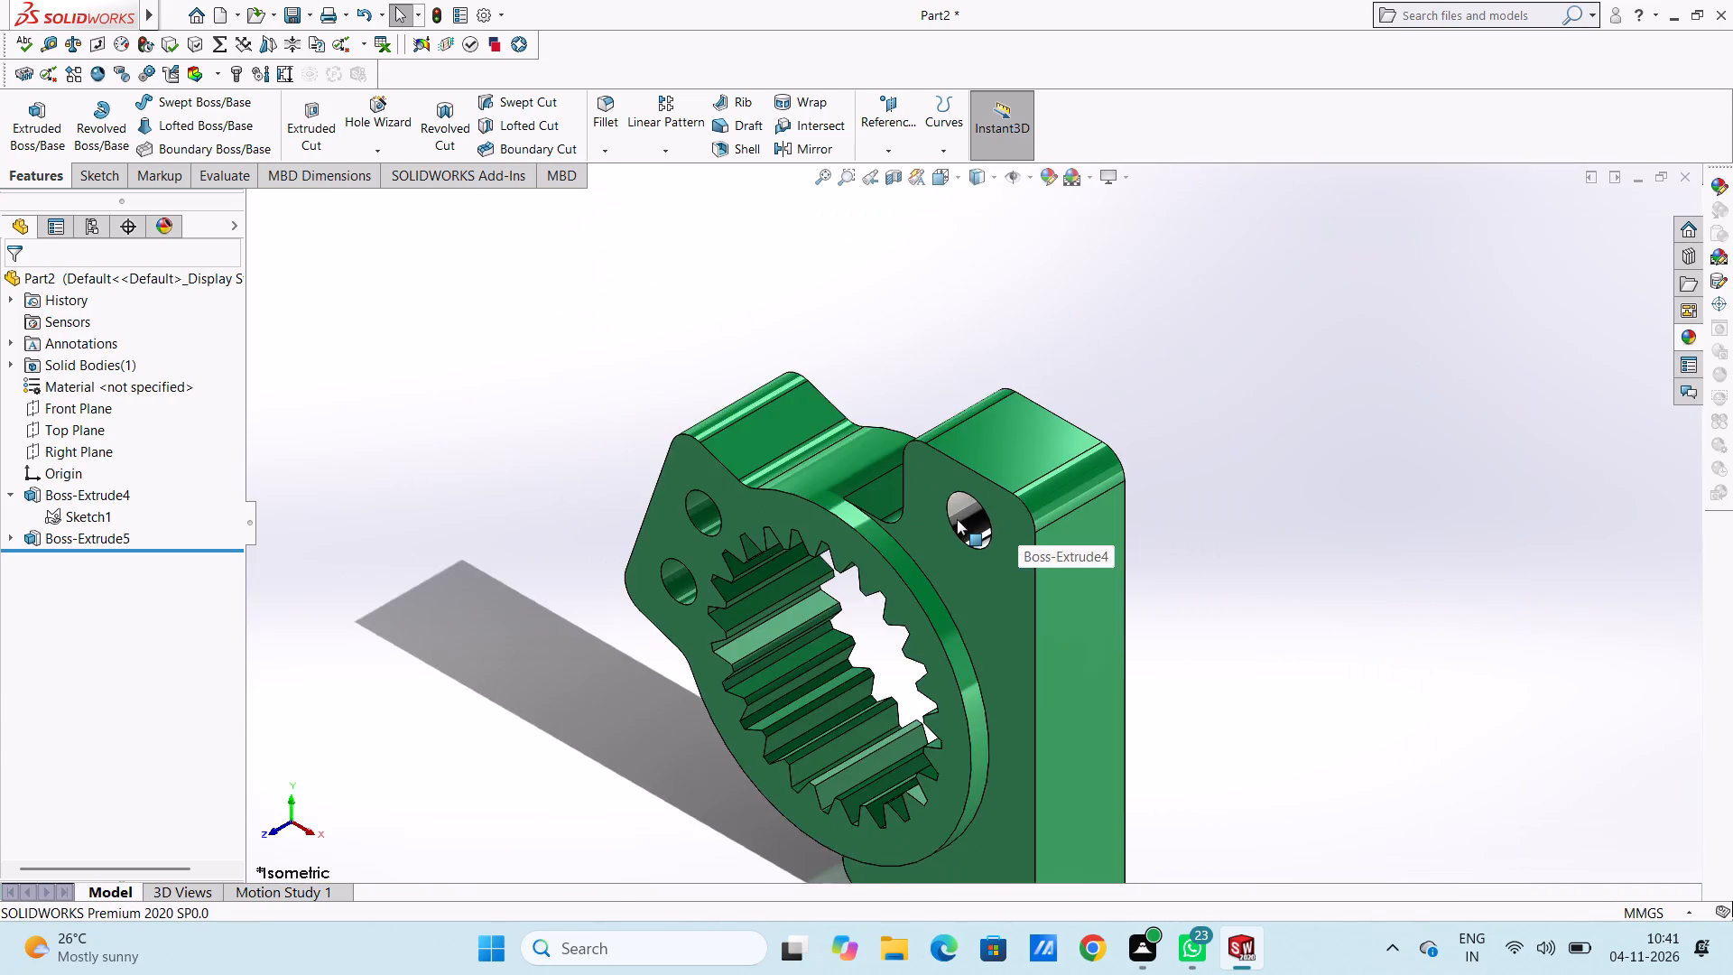
scroll(957, 519, up, 4)
scroll(833, 517, down, 6)
scroll(1004, 566, down, 5)
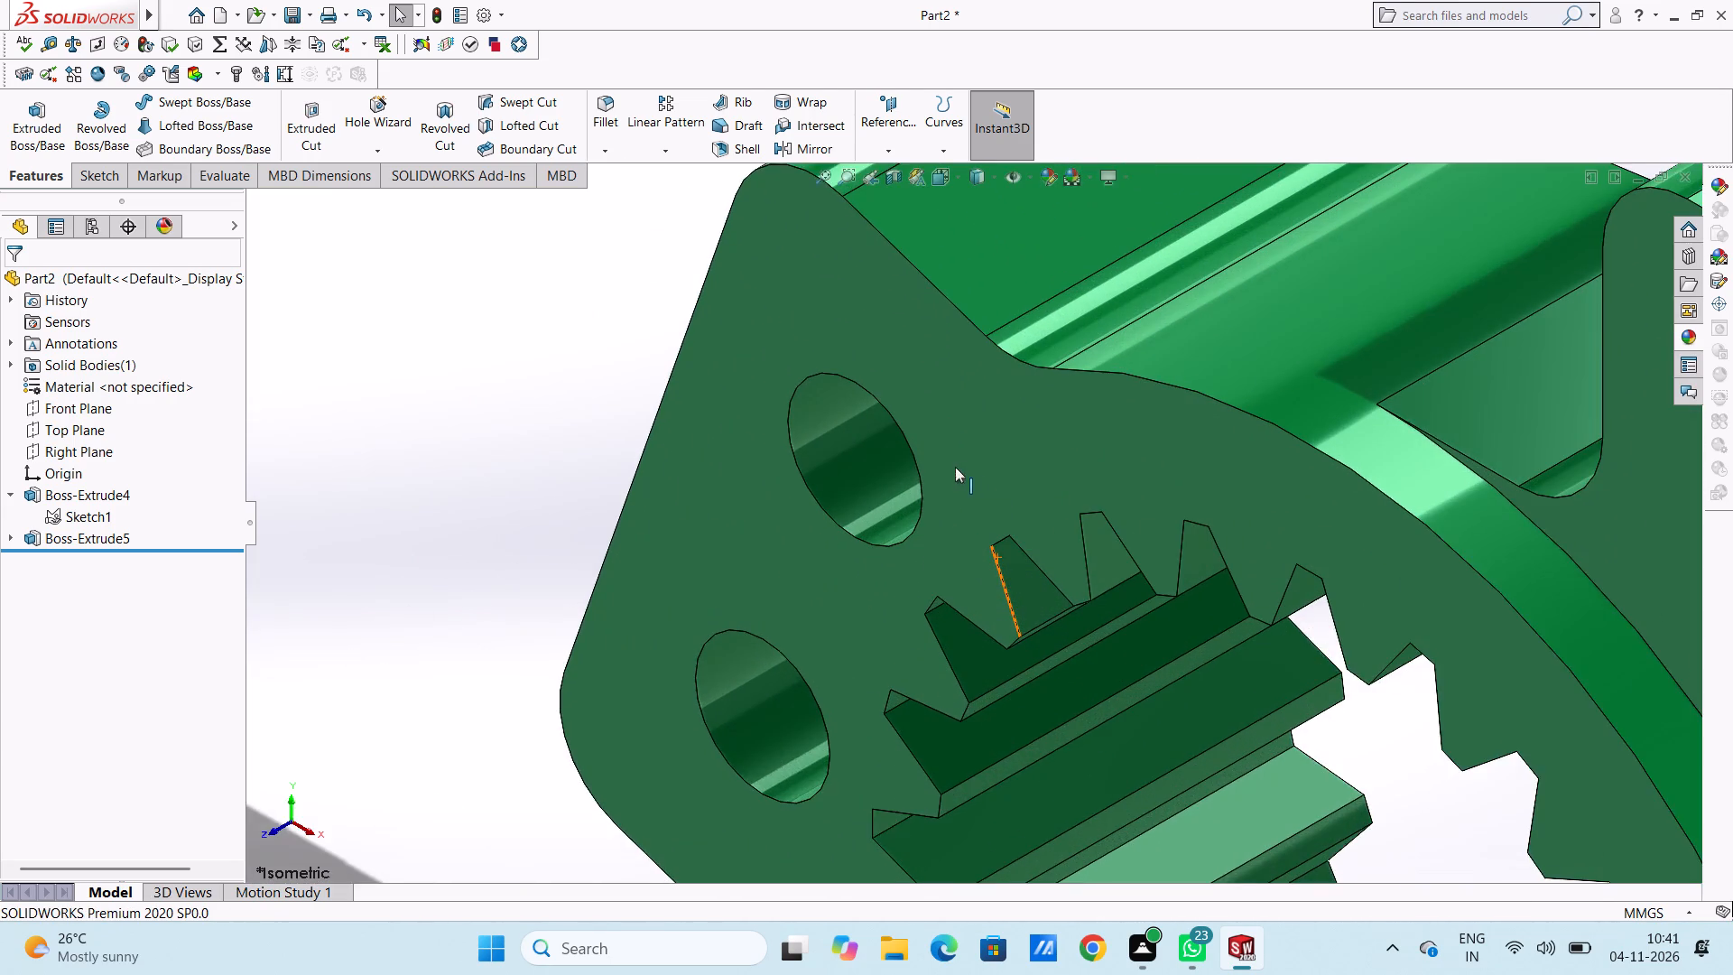
scroll(921, 484, down, 4)
click(1682, 340)
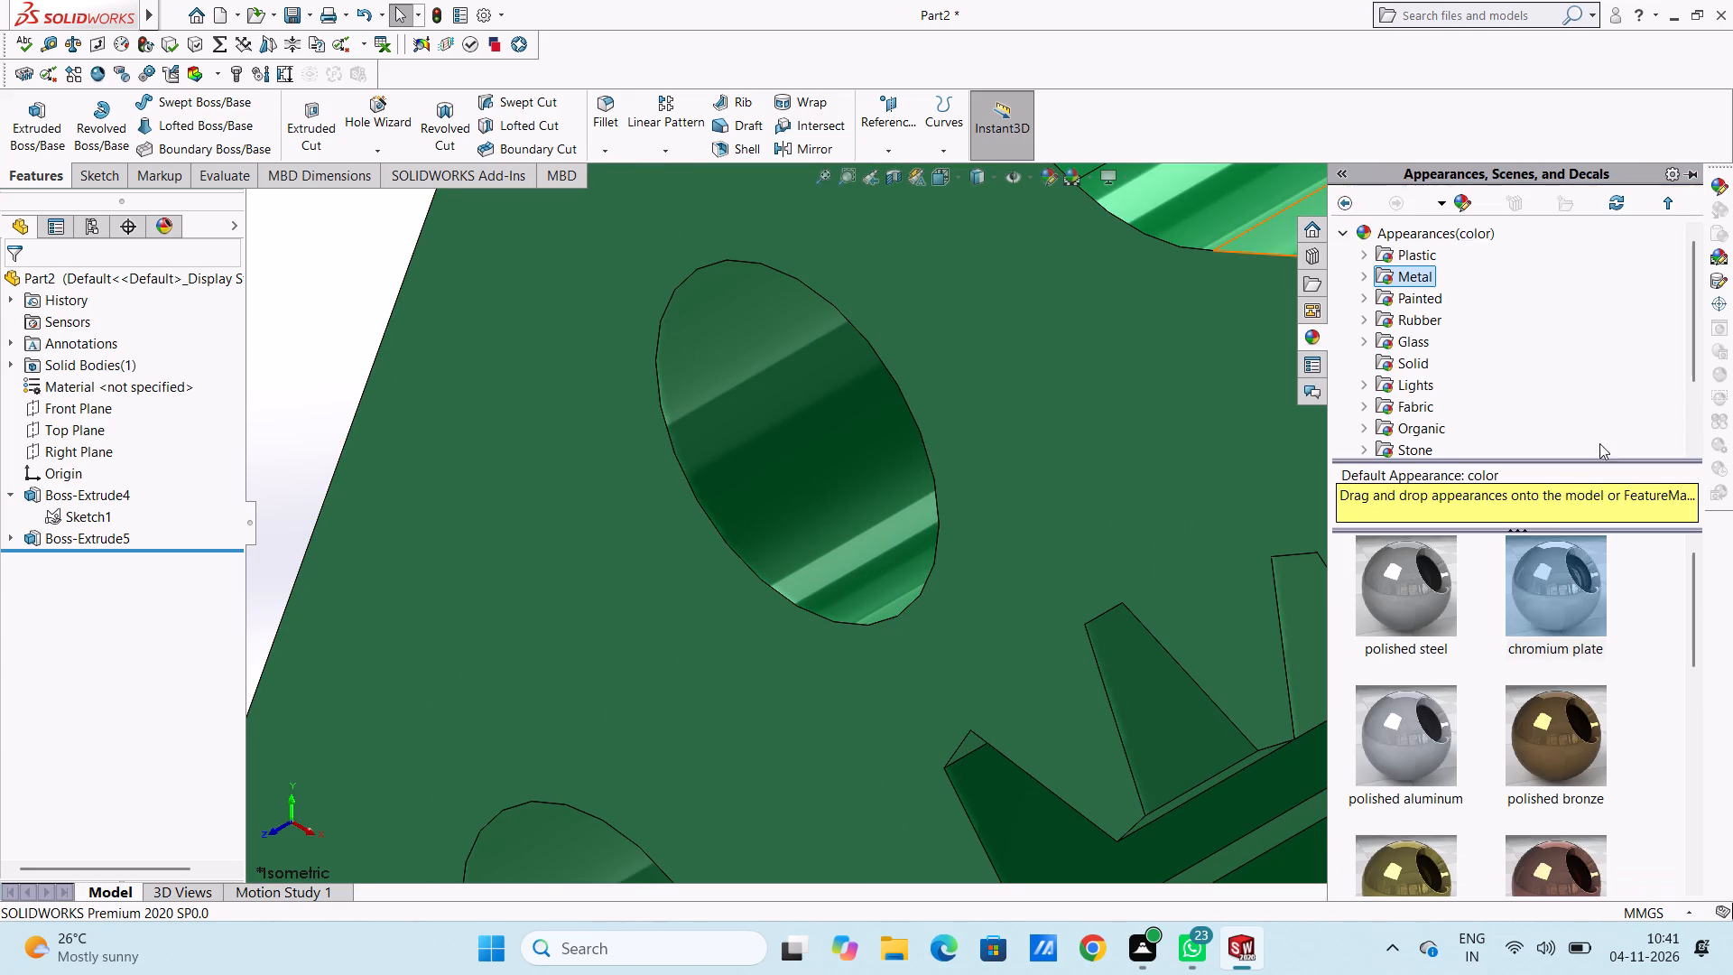
drag(1538, 562, 808, 434)
click(808, 434)
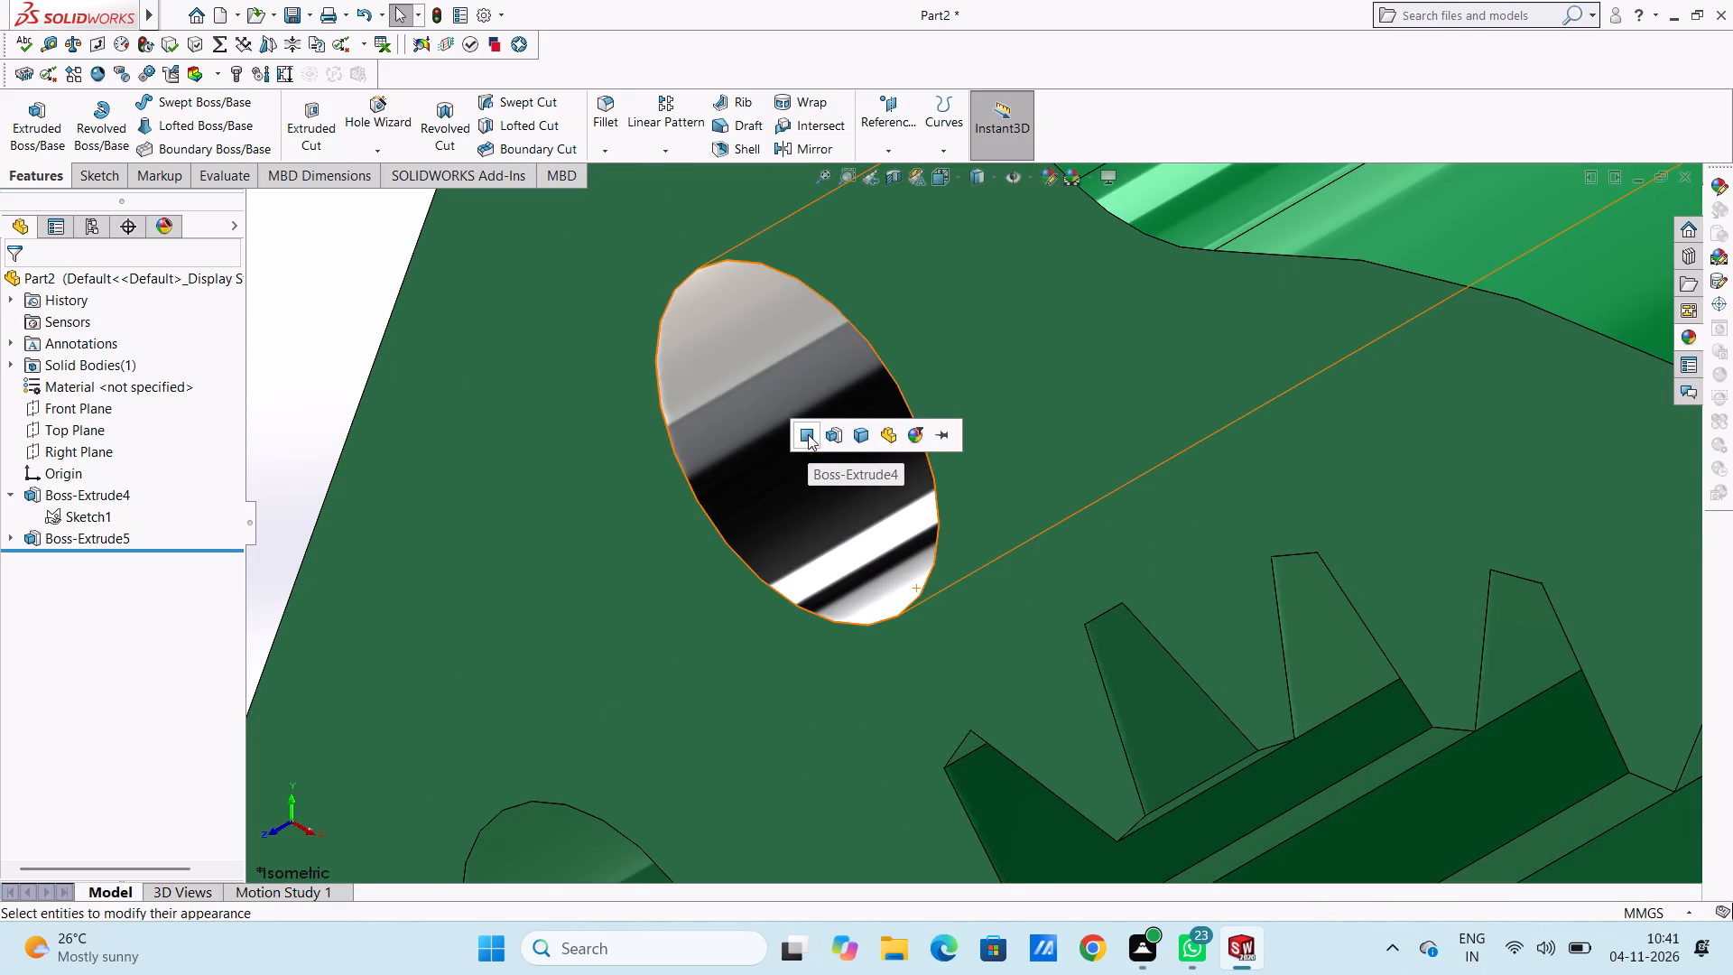
scroll(726, 599, up, 5)
scroll(839, 755, down, 6)
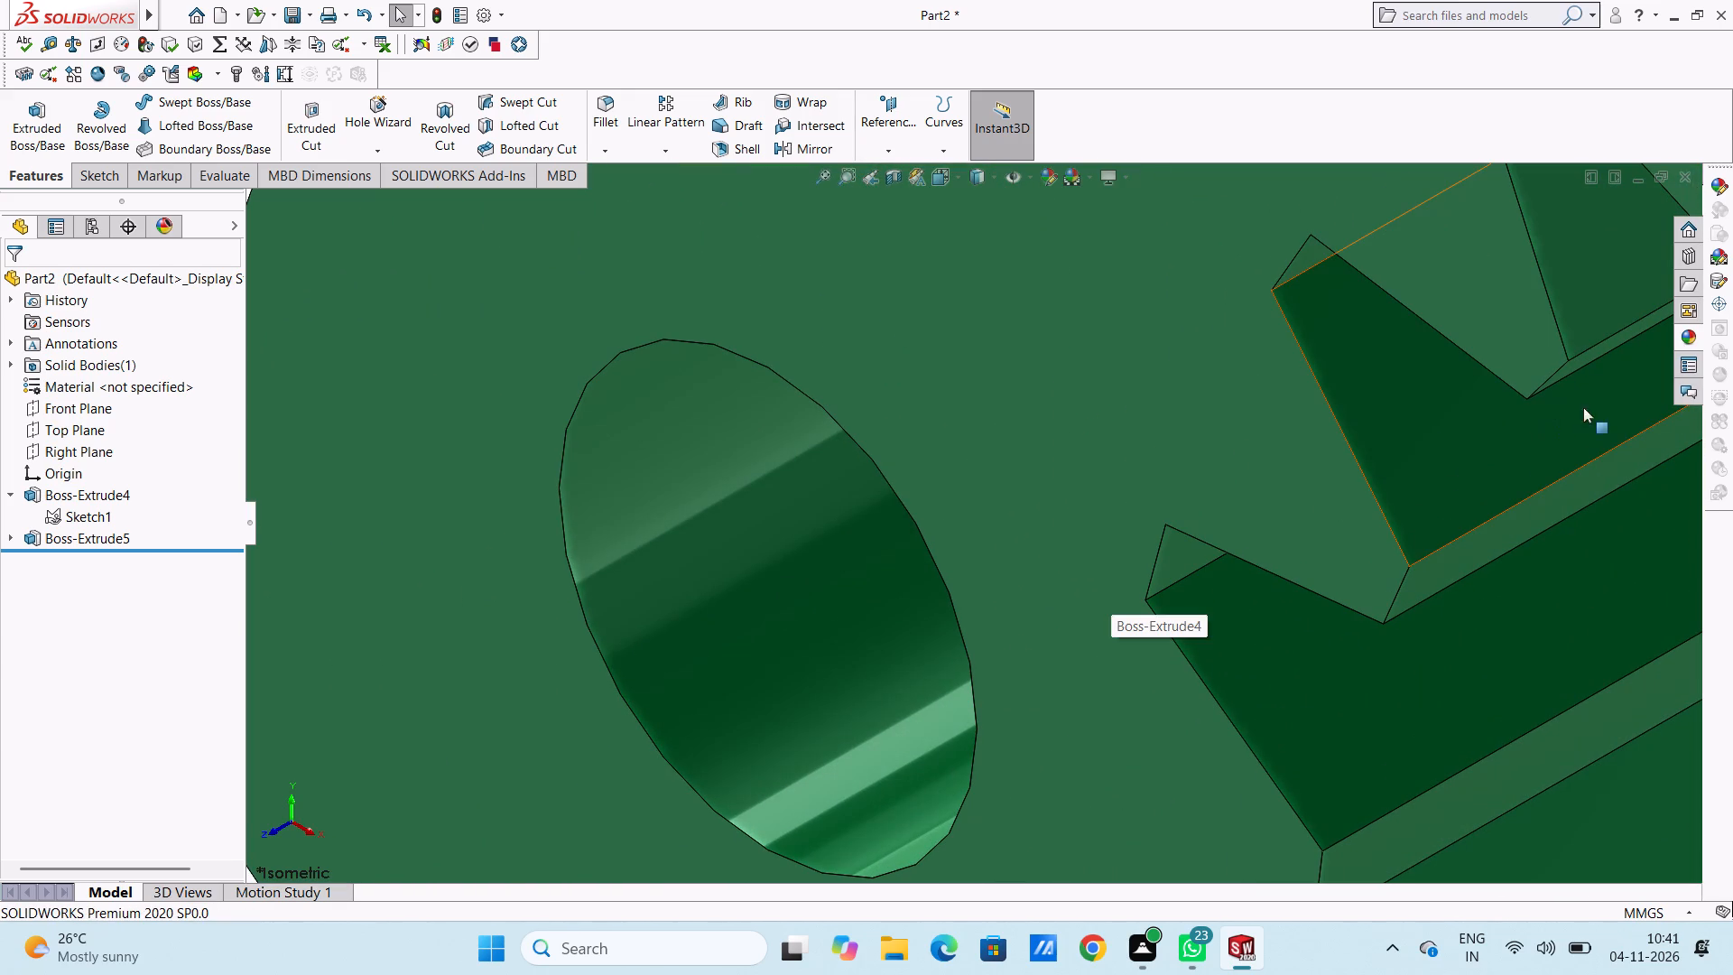
click(1678, 334)
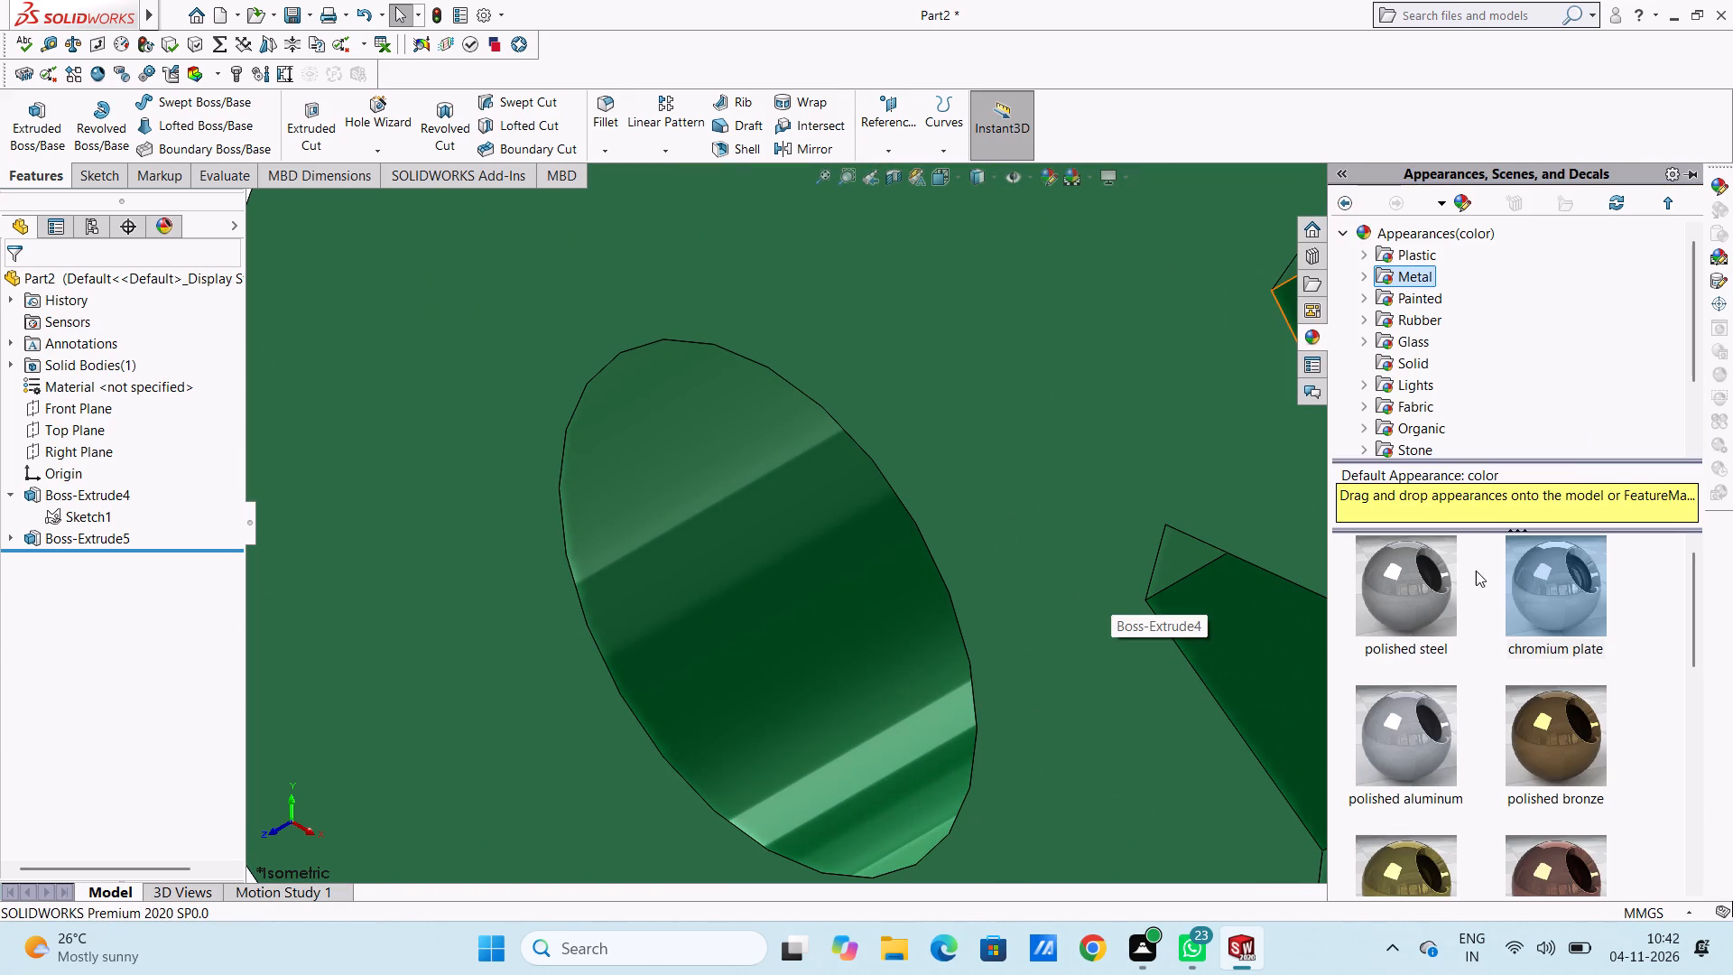
drag(1555, 587, 857, 607)
click(854, 607)
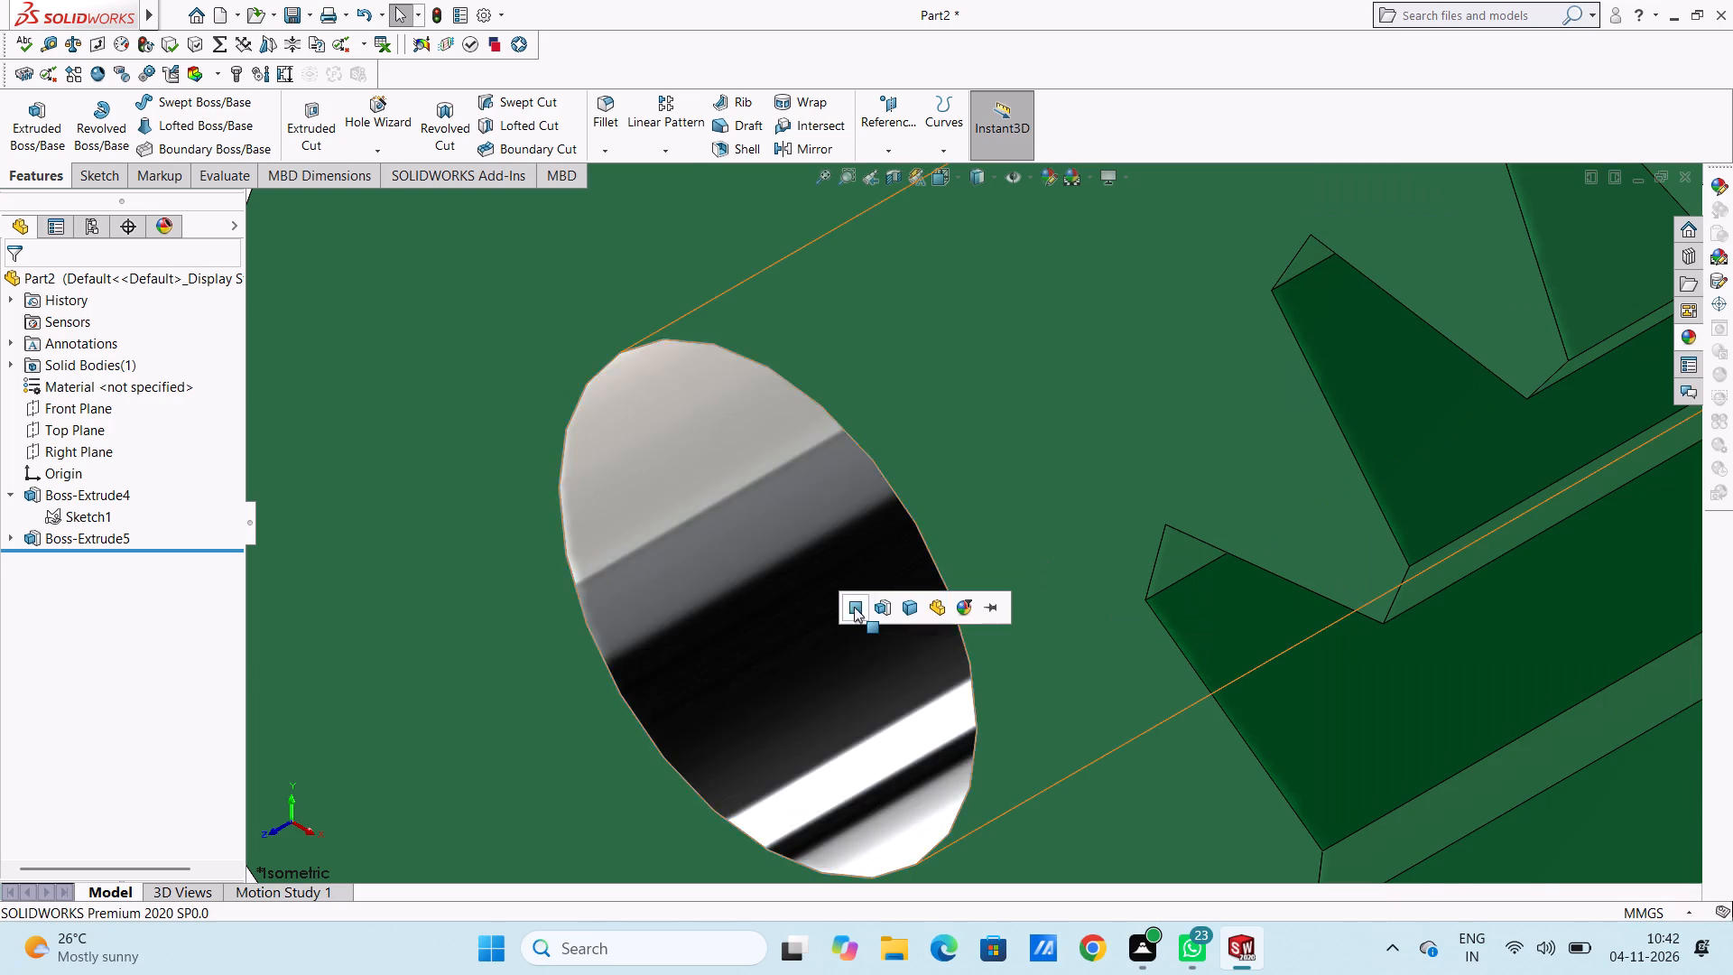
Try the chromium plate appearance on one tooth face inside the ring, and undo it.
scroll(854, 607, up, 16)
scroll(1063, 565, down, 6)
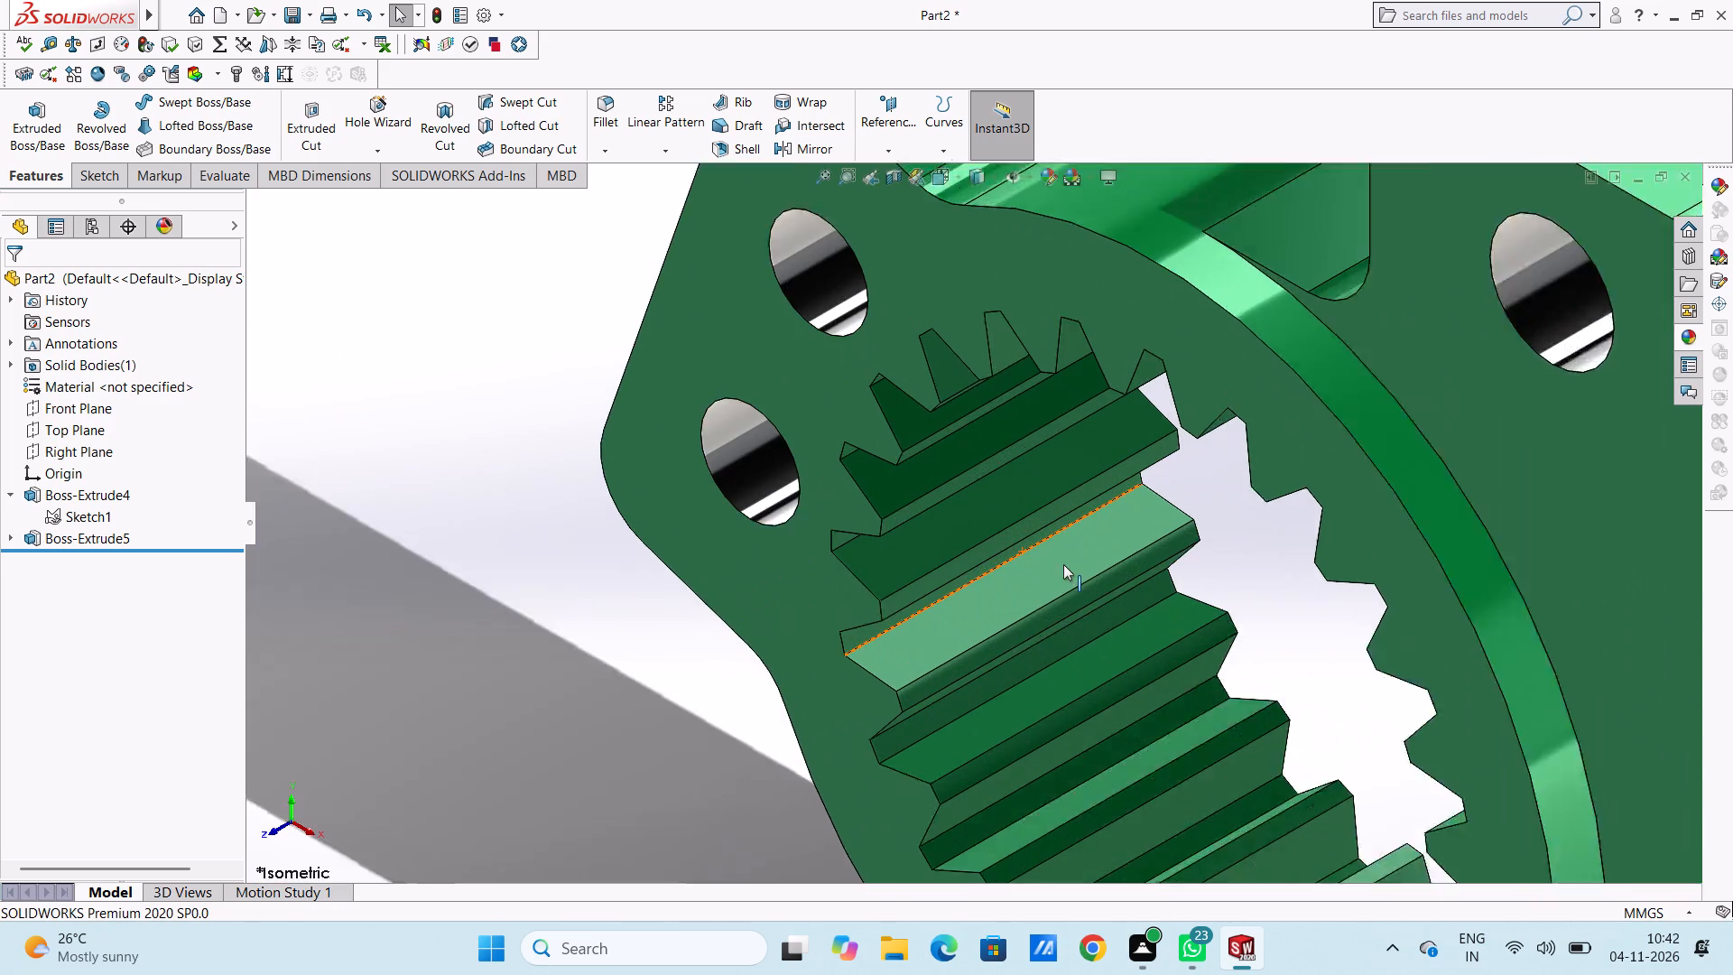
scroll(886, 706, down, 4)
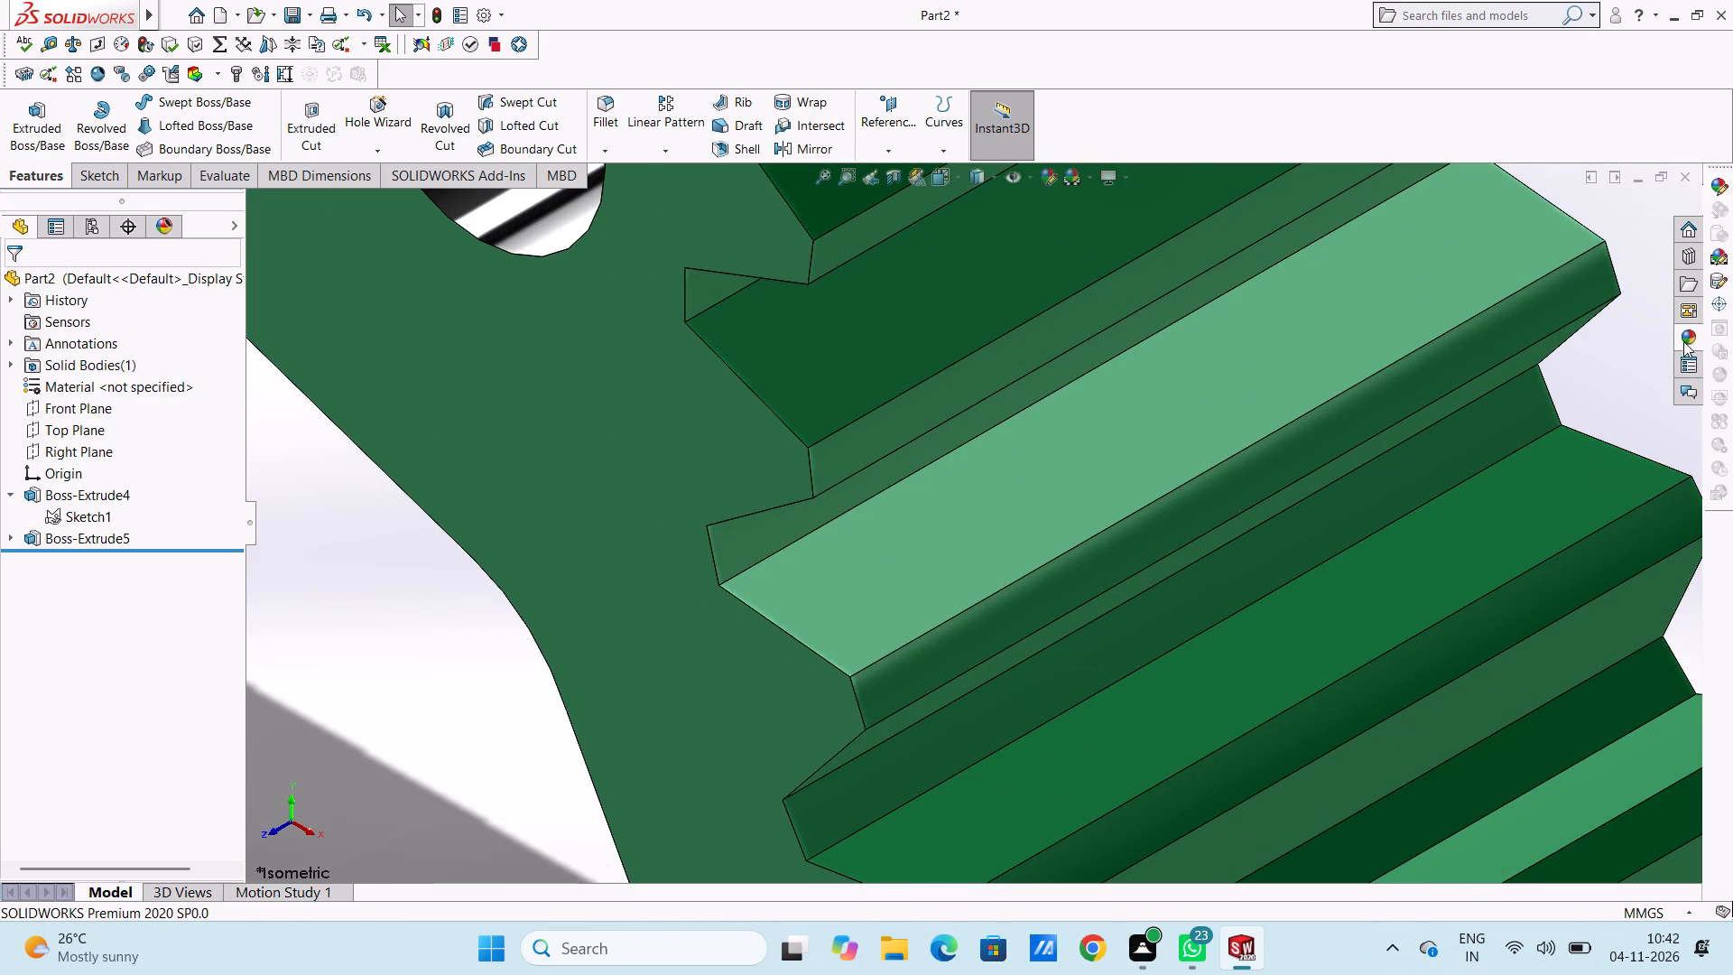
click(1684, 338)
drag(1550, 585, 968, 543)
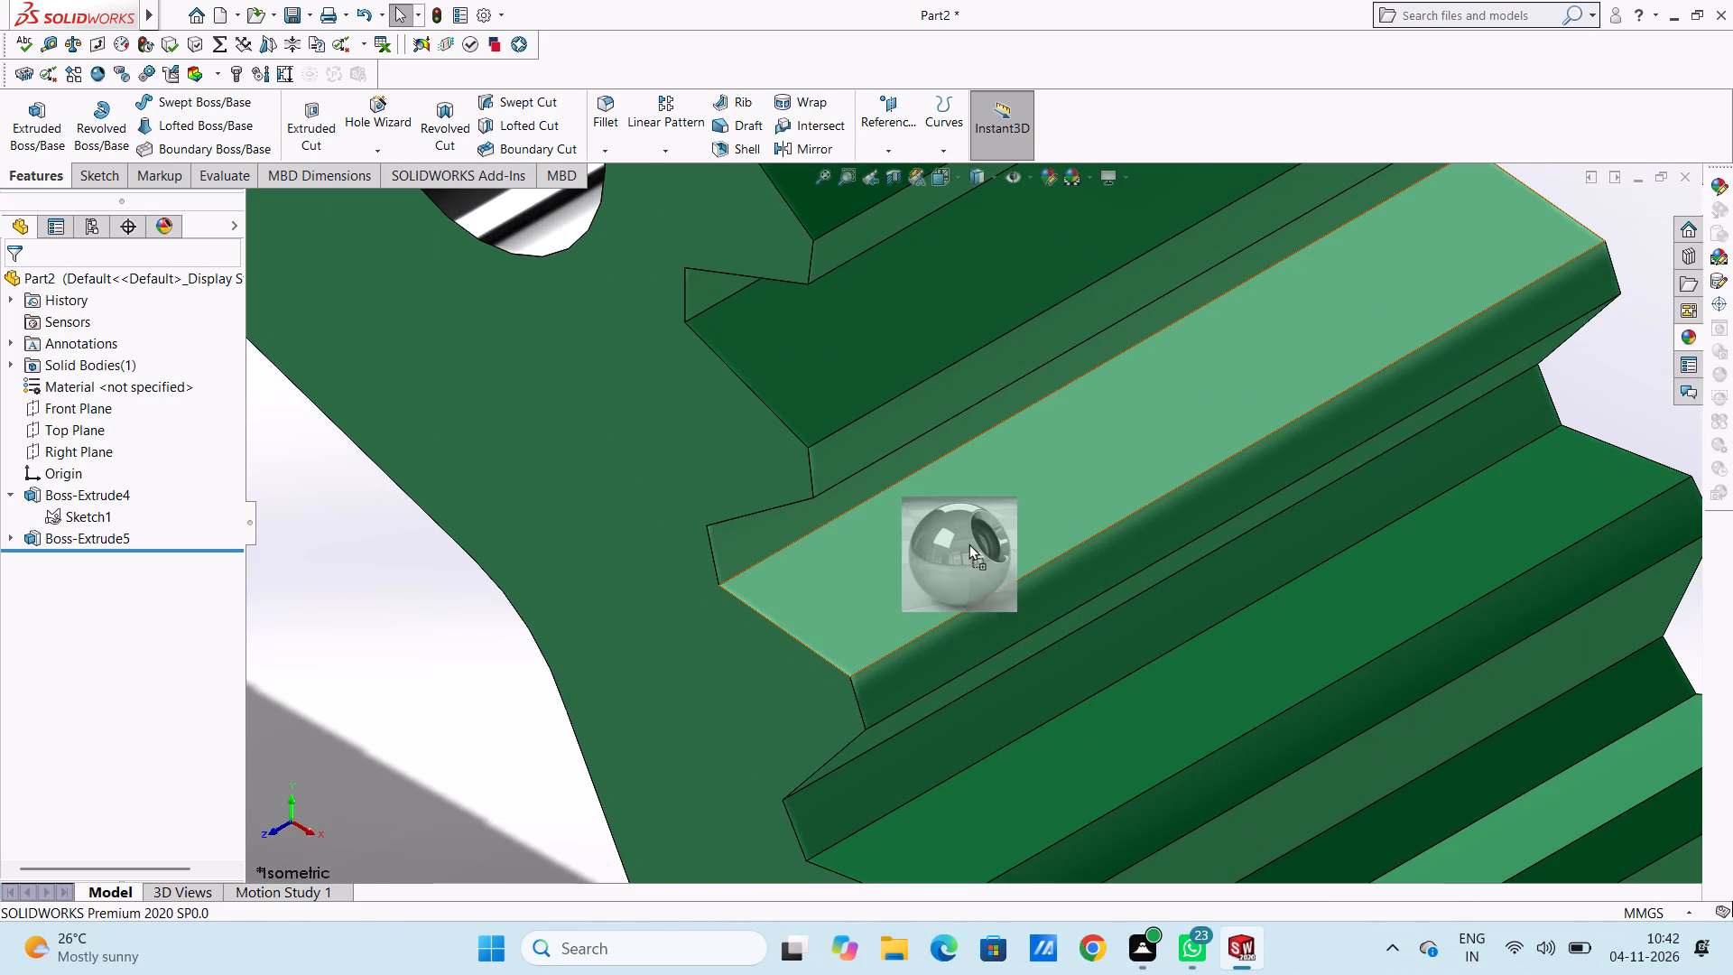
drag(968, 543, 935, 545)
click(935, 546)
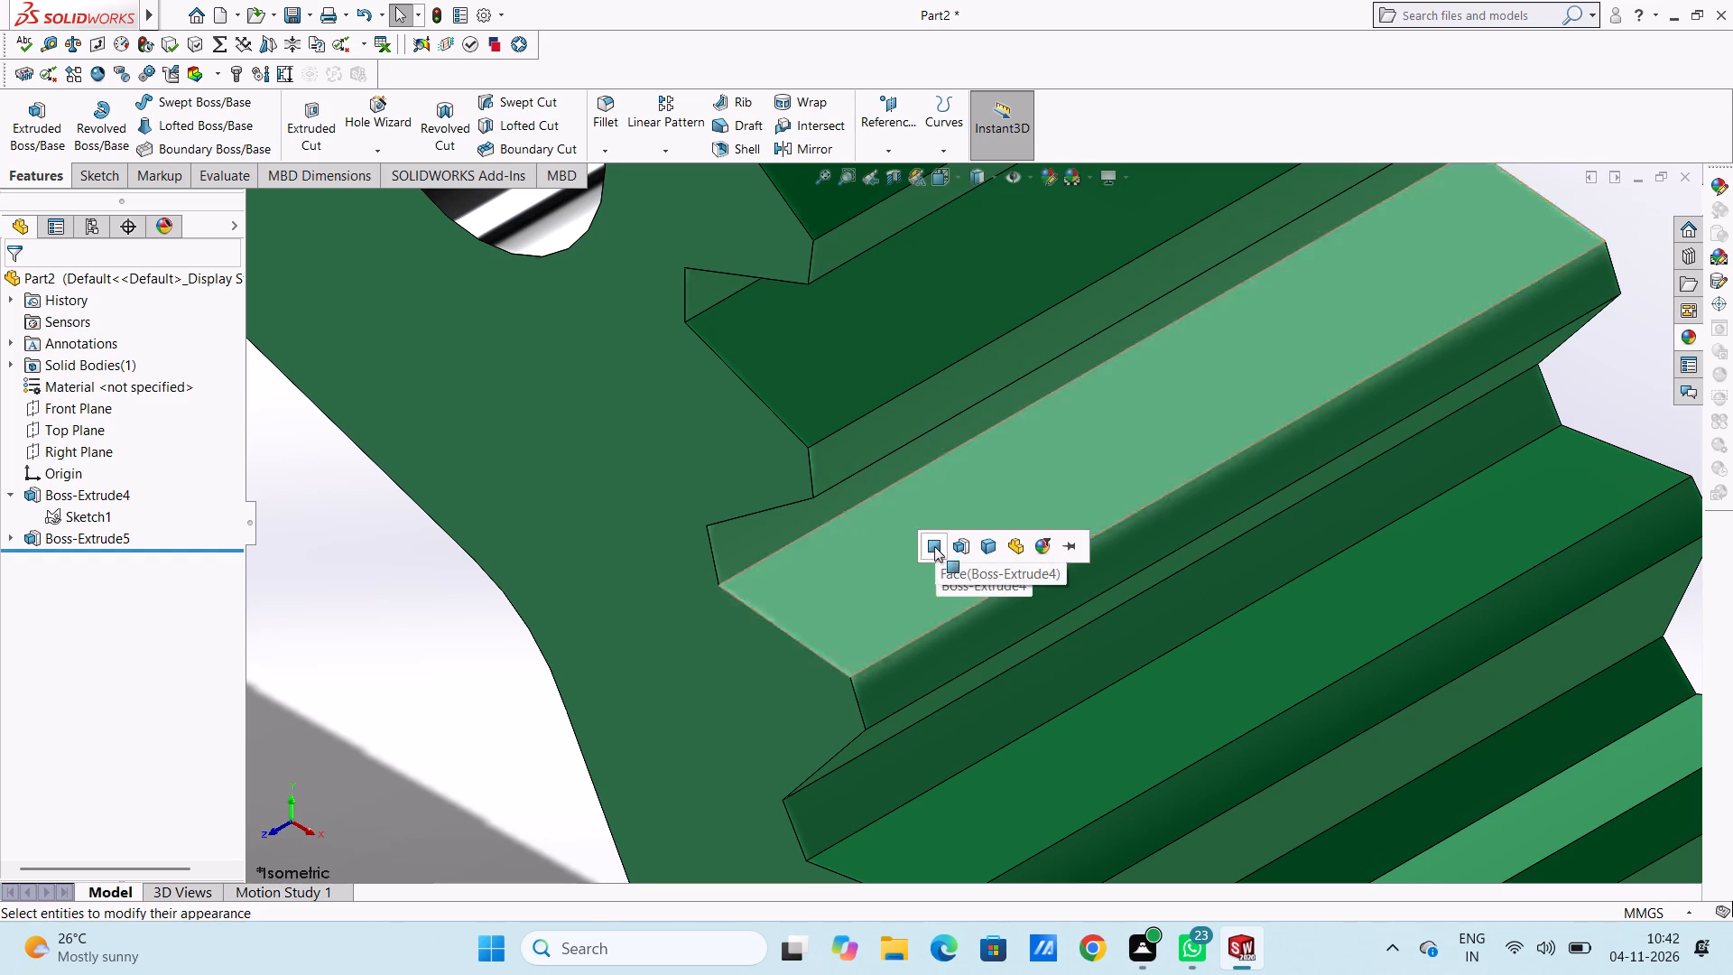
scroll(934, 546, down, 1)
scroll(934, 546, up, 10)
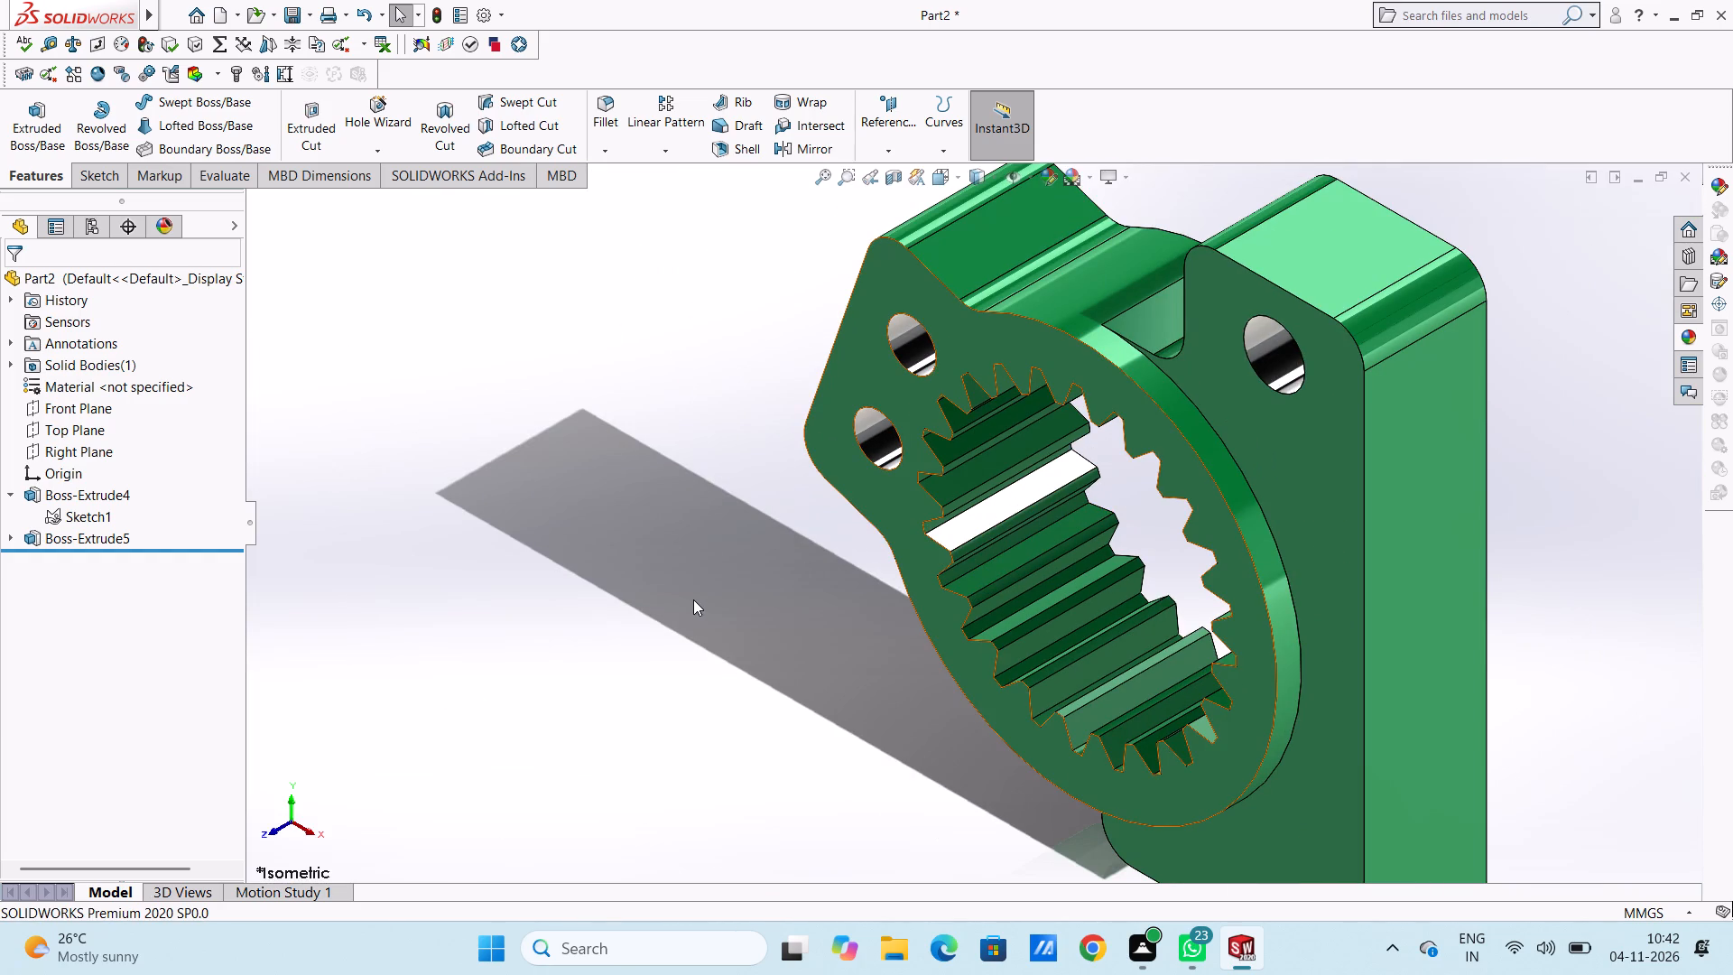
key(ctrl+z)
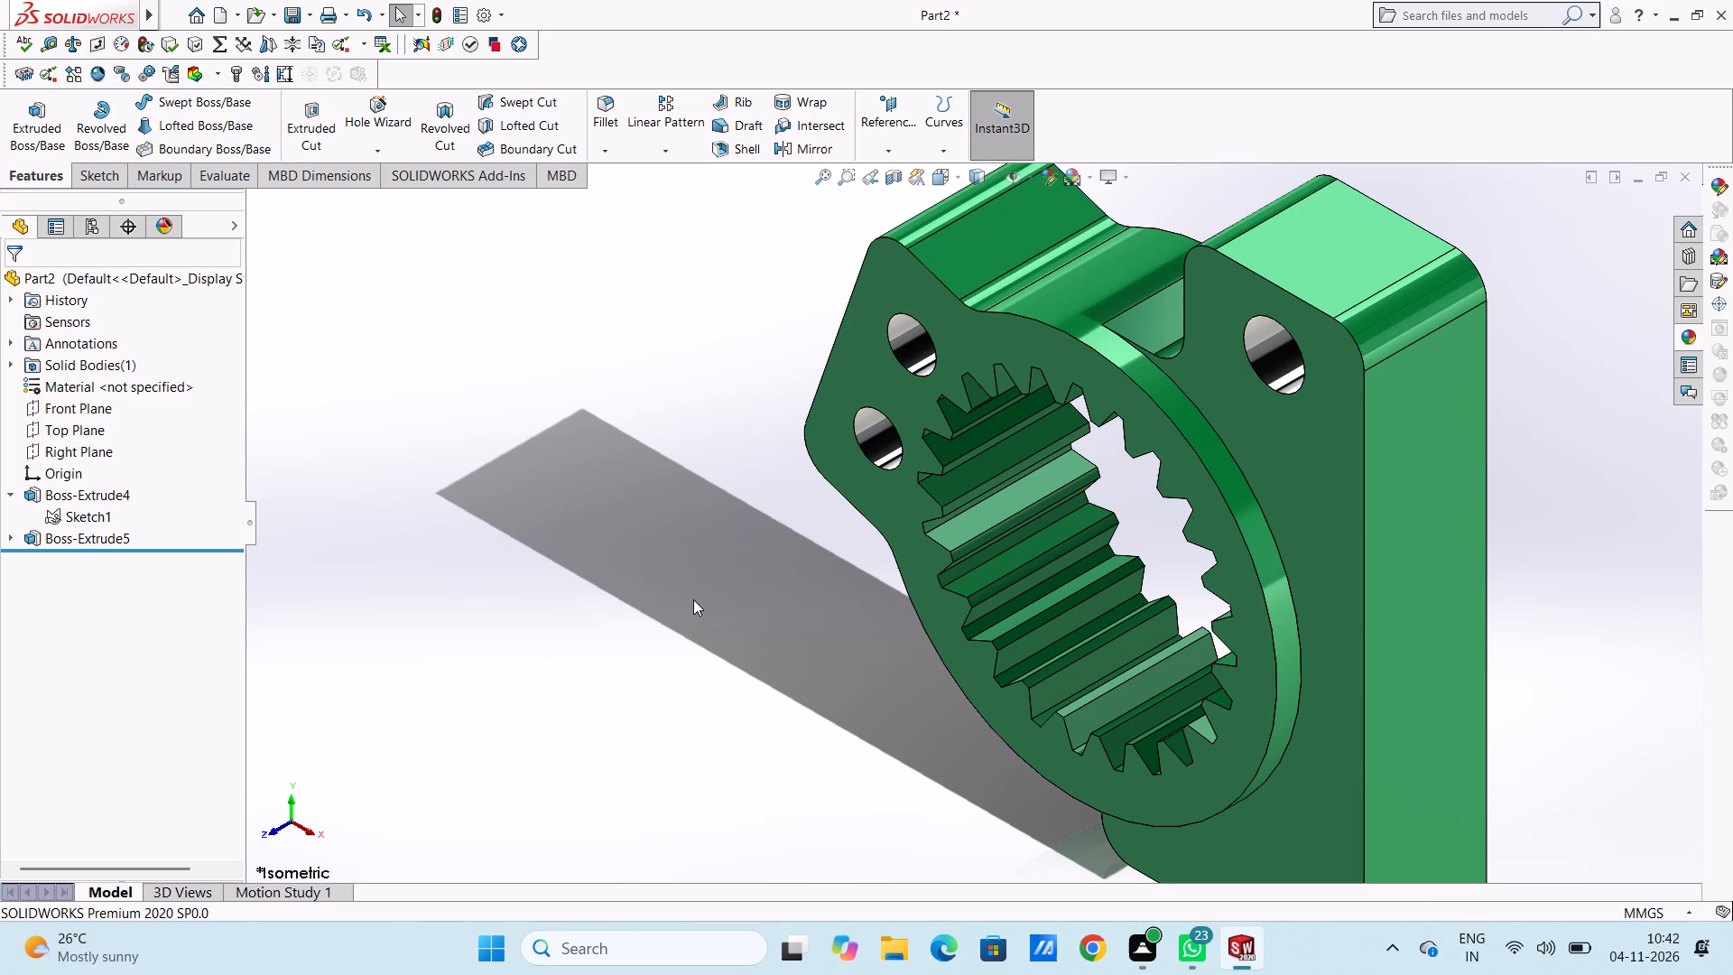
Open the colour settings for one tooth face inside the ring and colour it light grey from the standard swatches.
scroll(988, 494, up, 2)
scroll(1073, 514, down, 4)
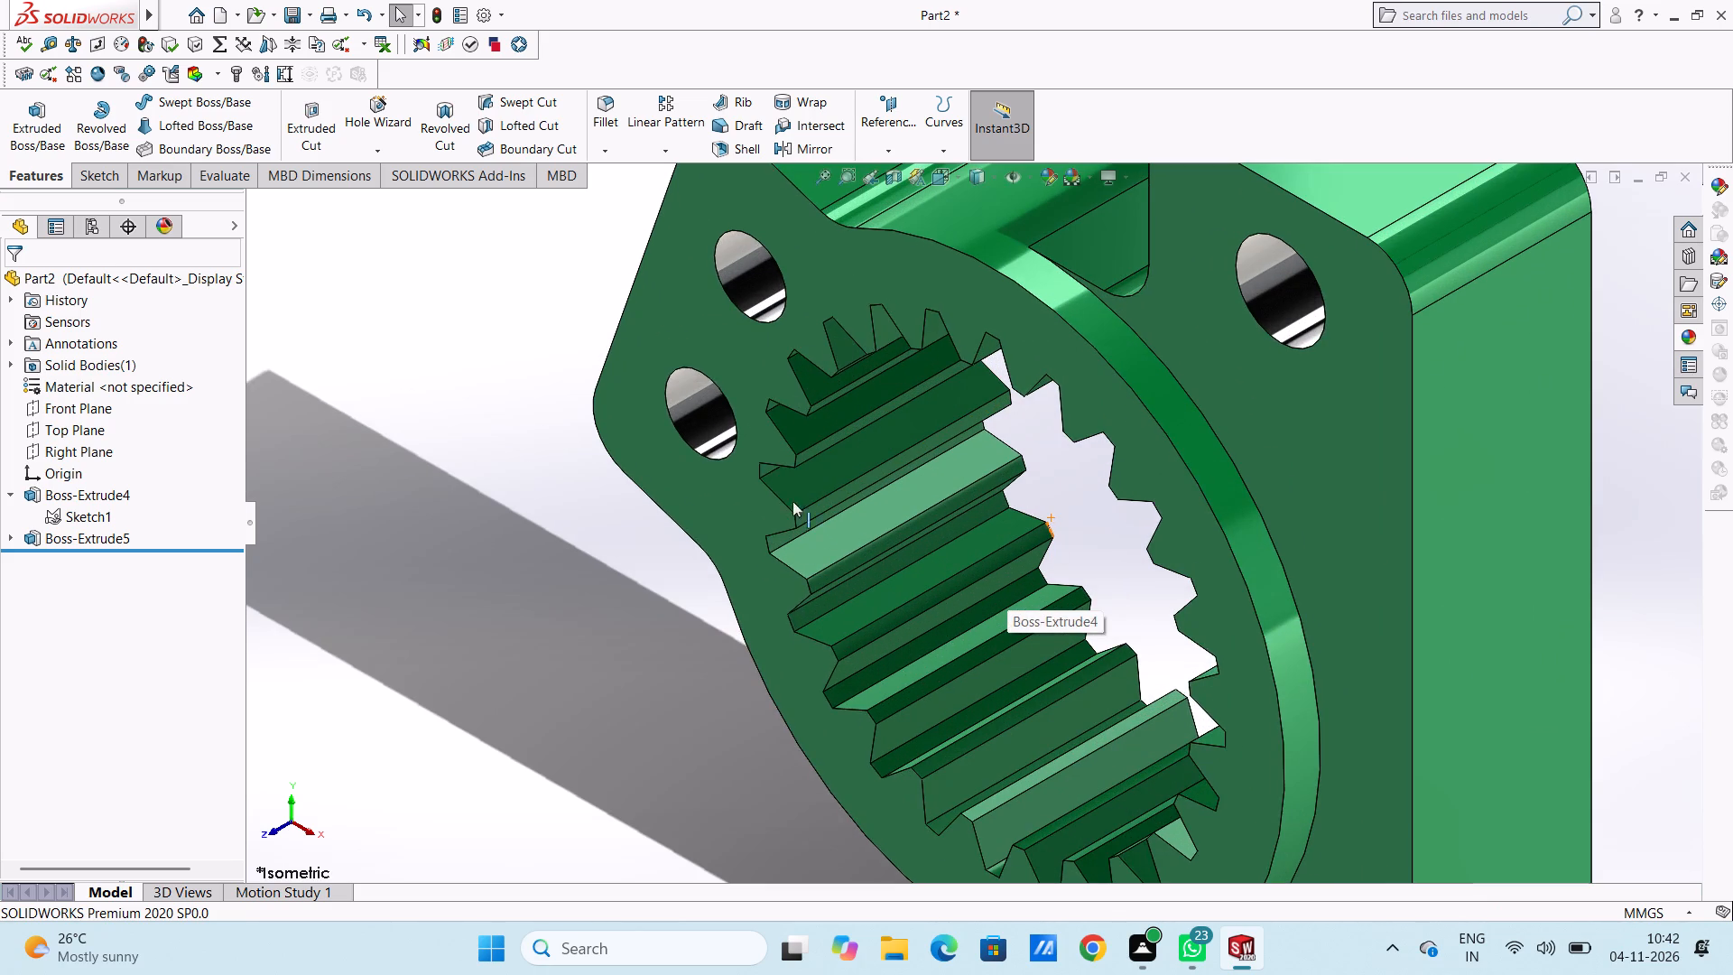
scroll(909, 481, down, 4)
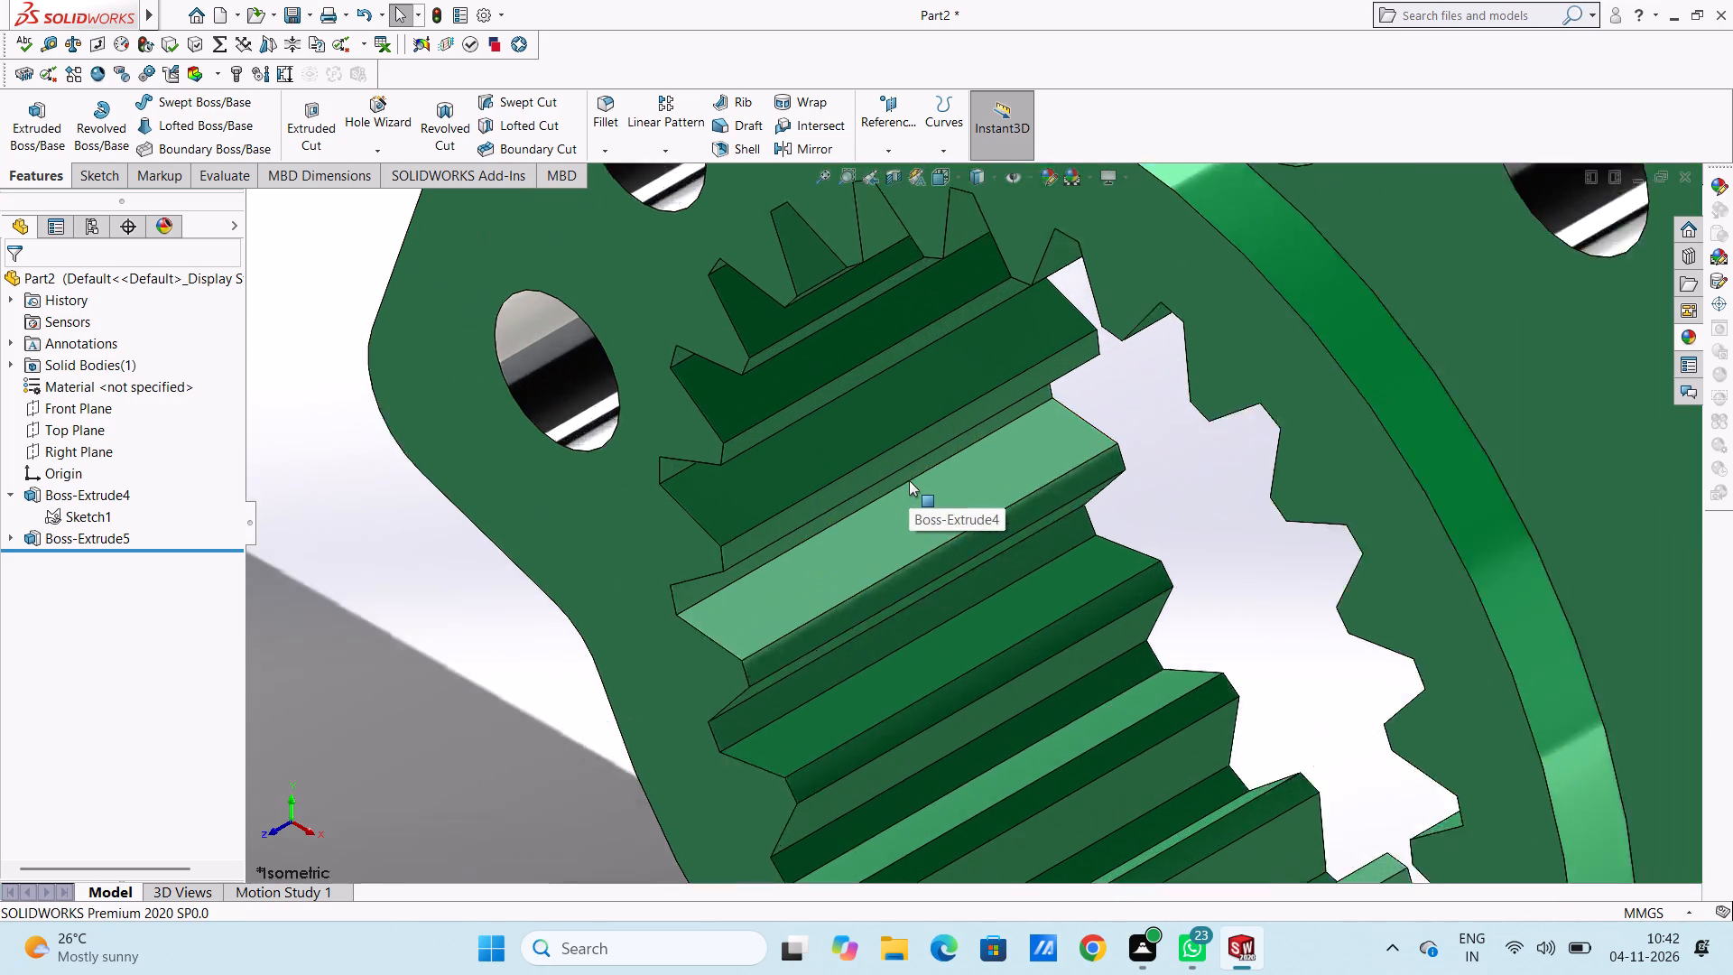
scroll(909, 480, down, 1)
scroll(904, 477, up, 8)
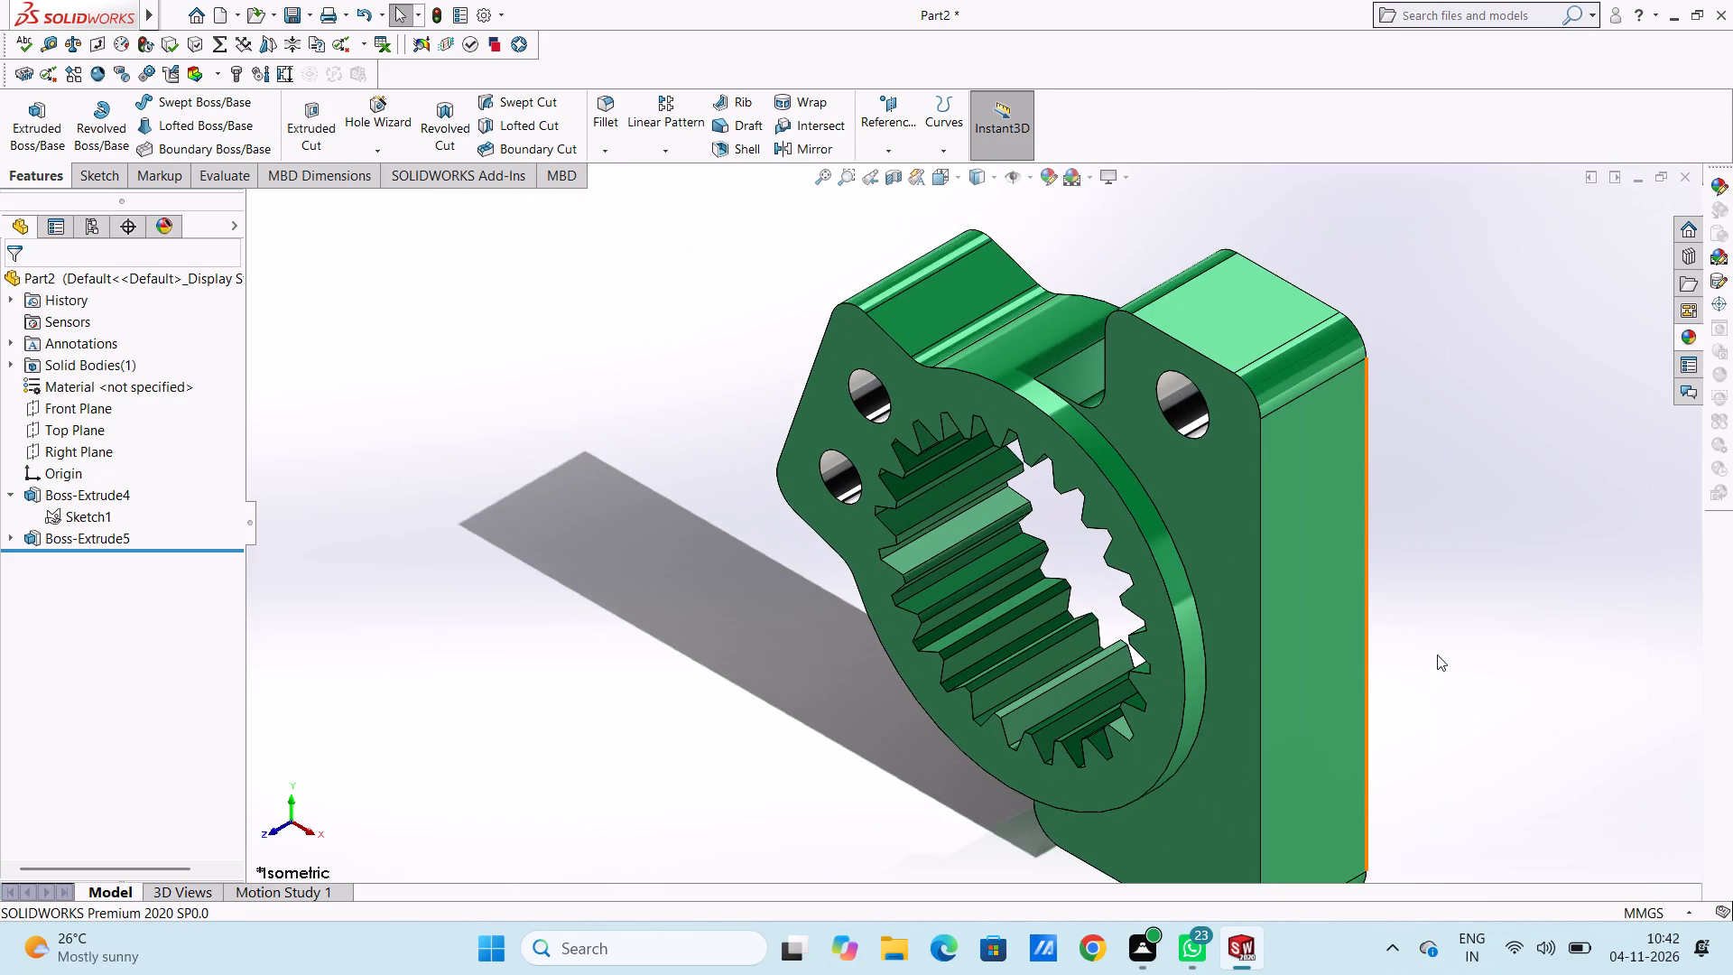
scroll(1435, 651, down, 3)
scroll(765, 573, up, 3)
scroll(711, 512, down, 2)
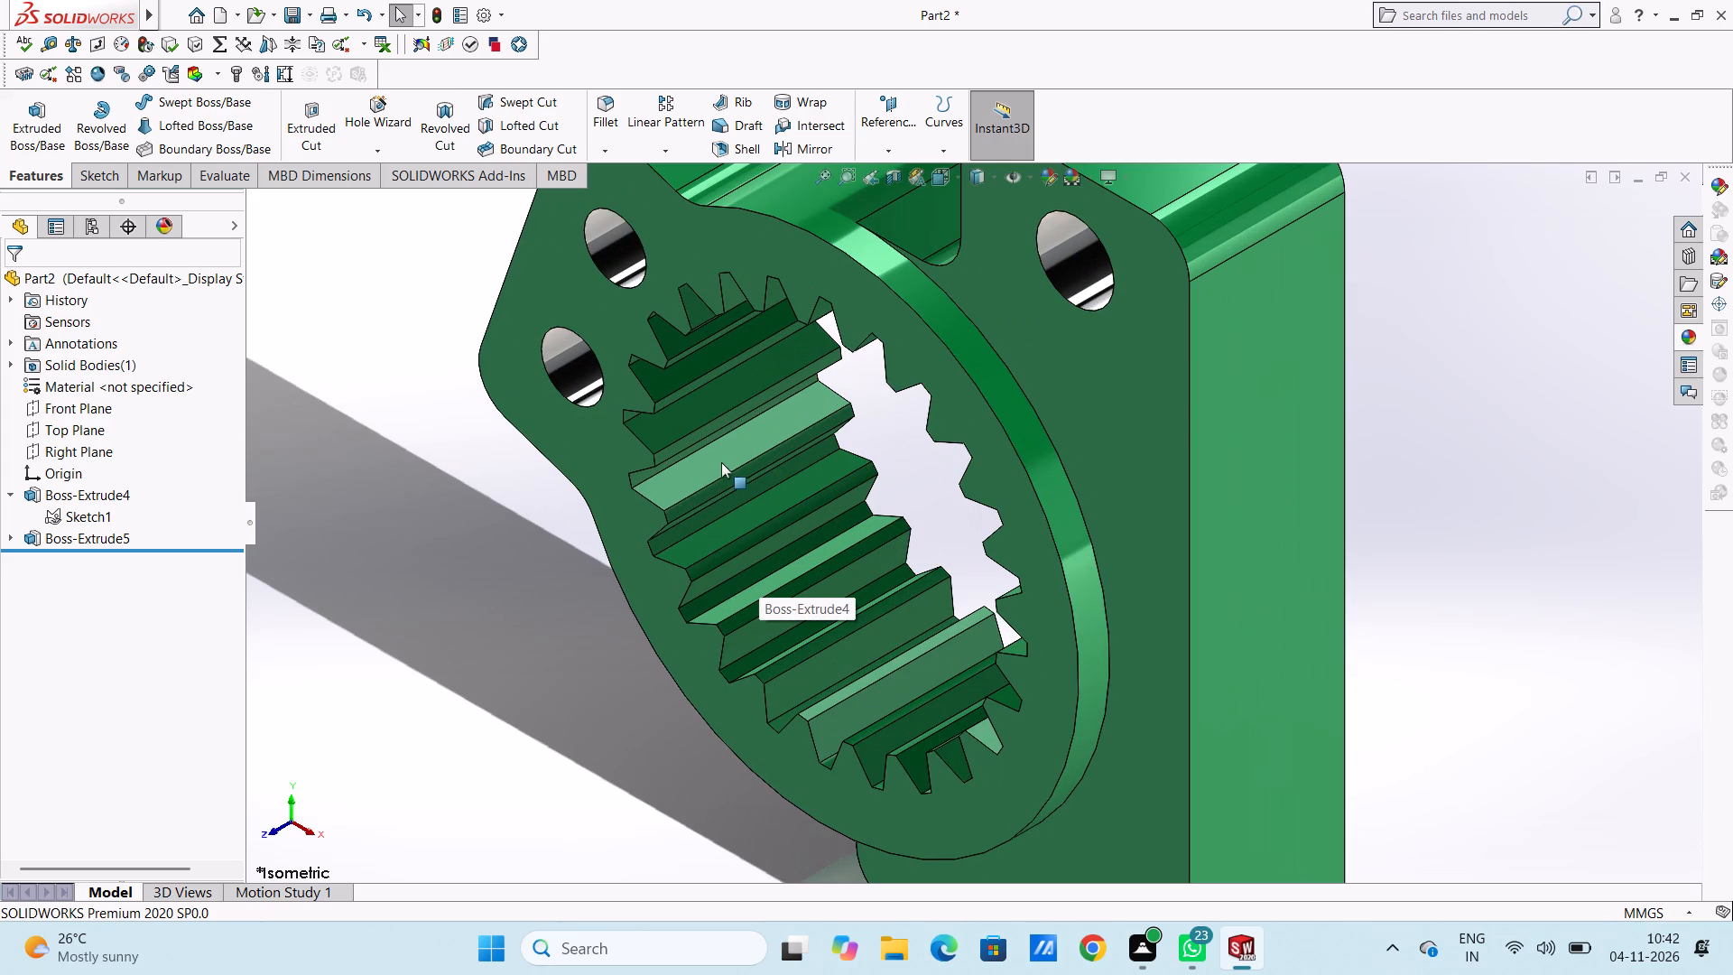
click(715, 464)
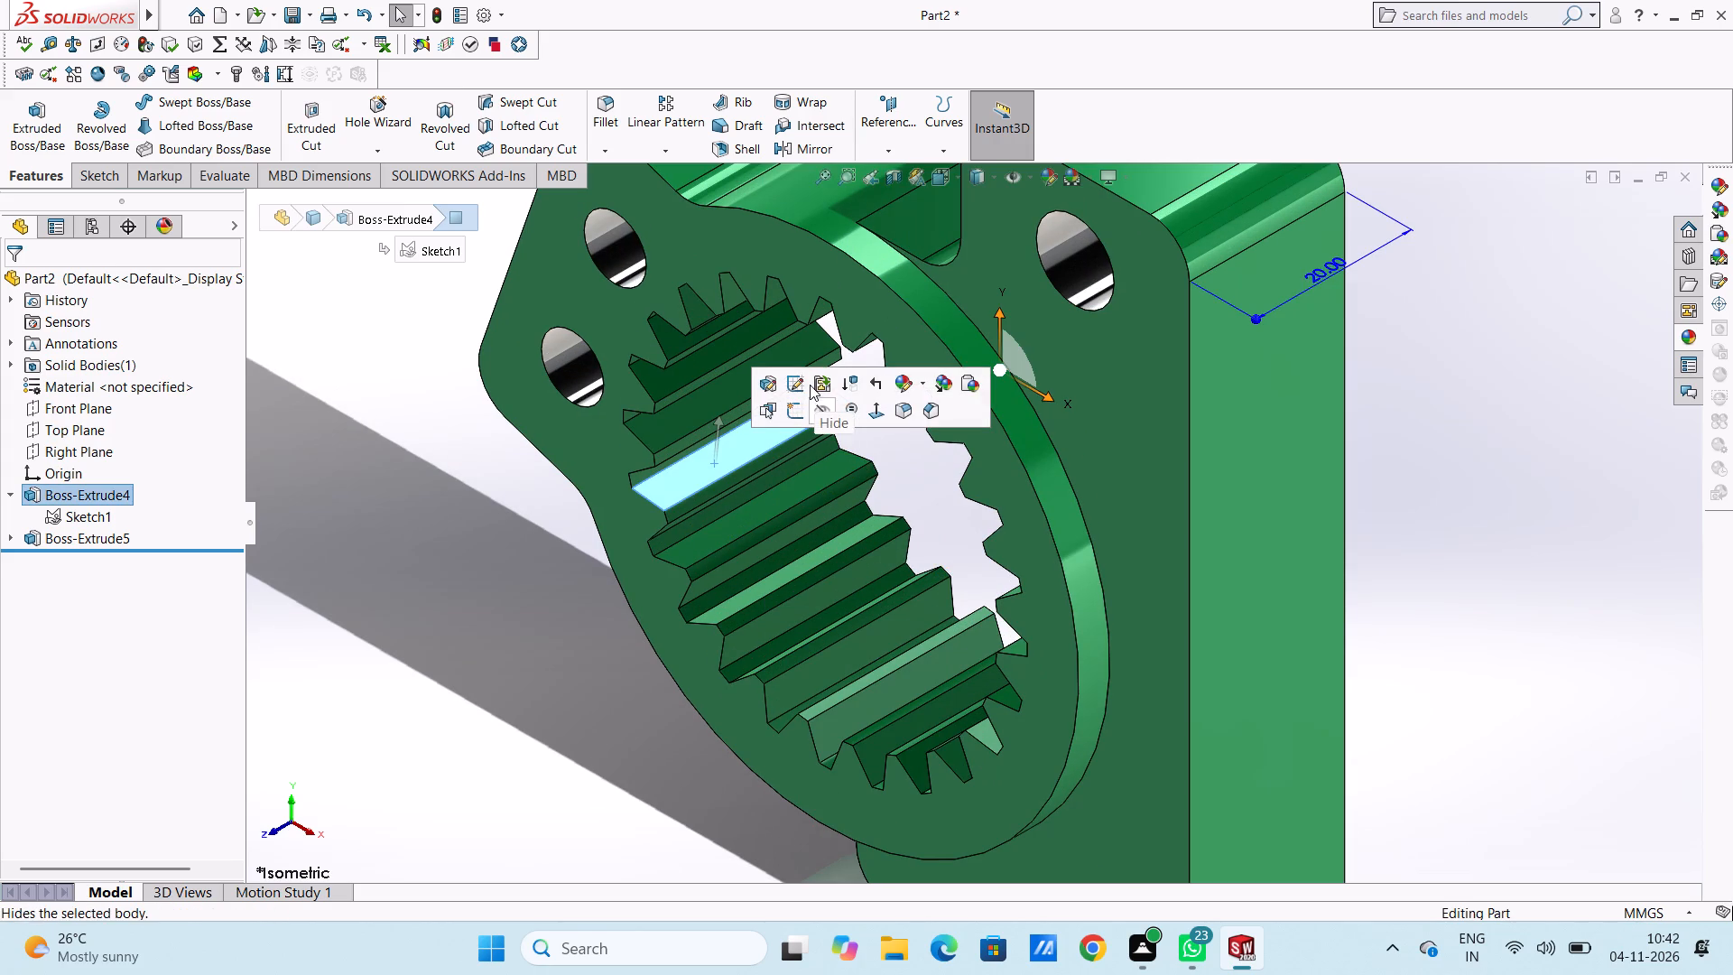
click(903, 376)
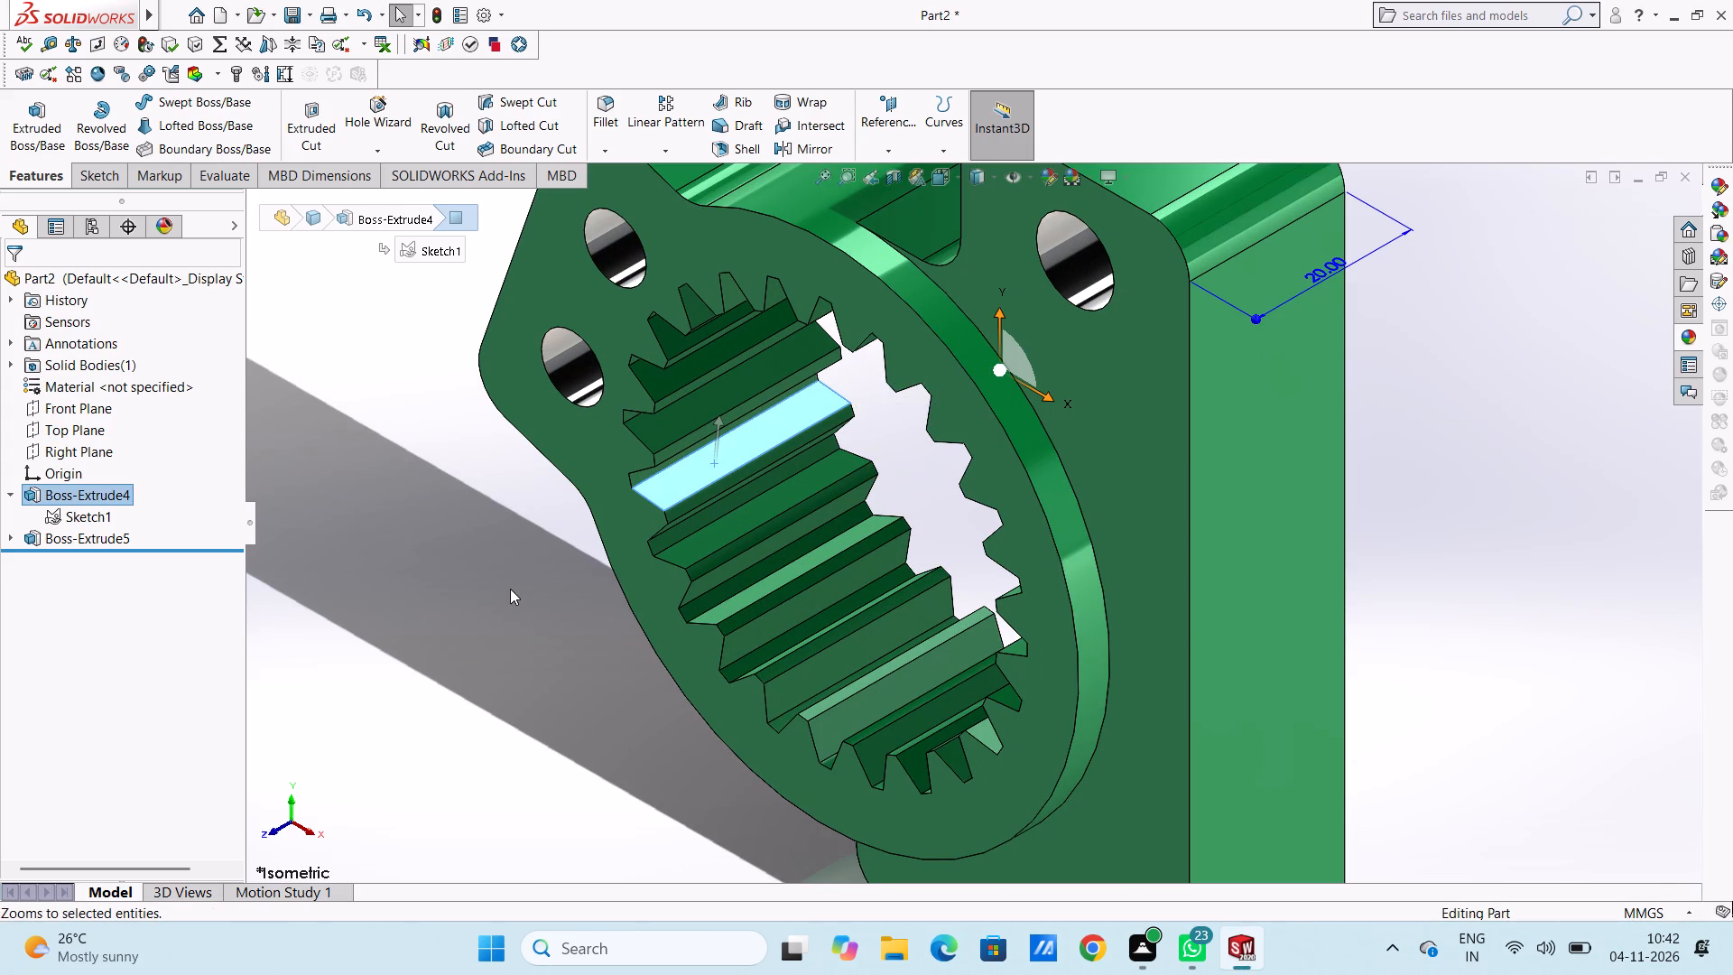
scroll(996, 422, up, 3)
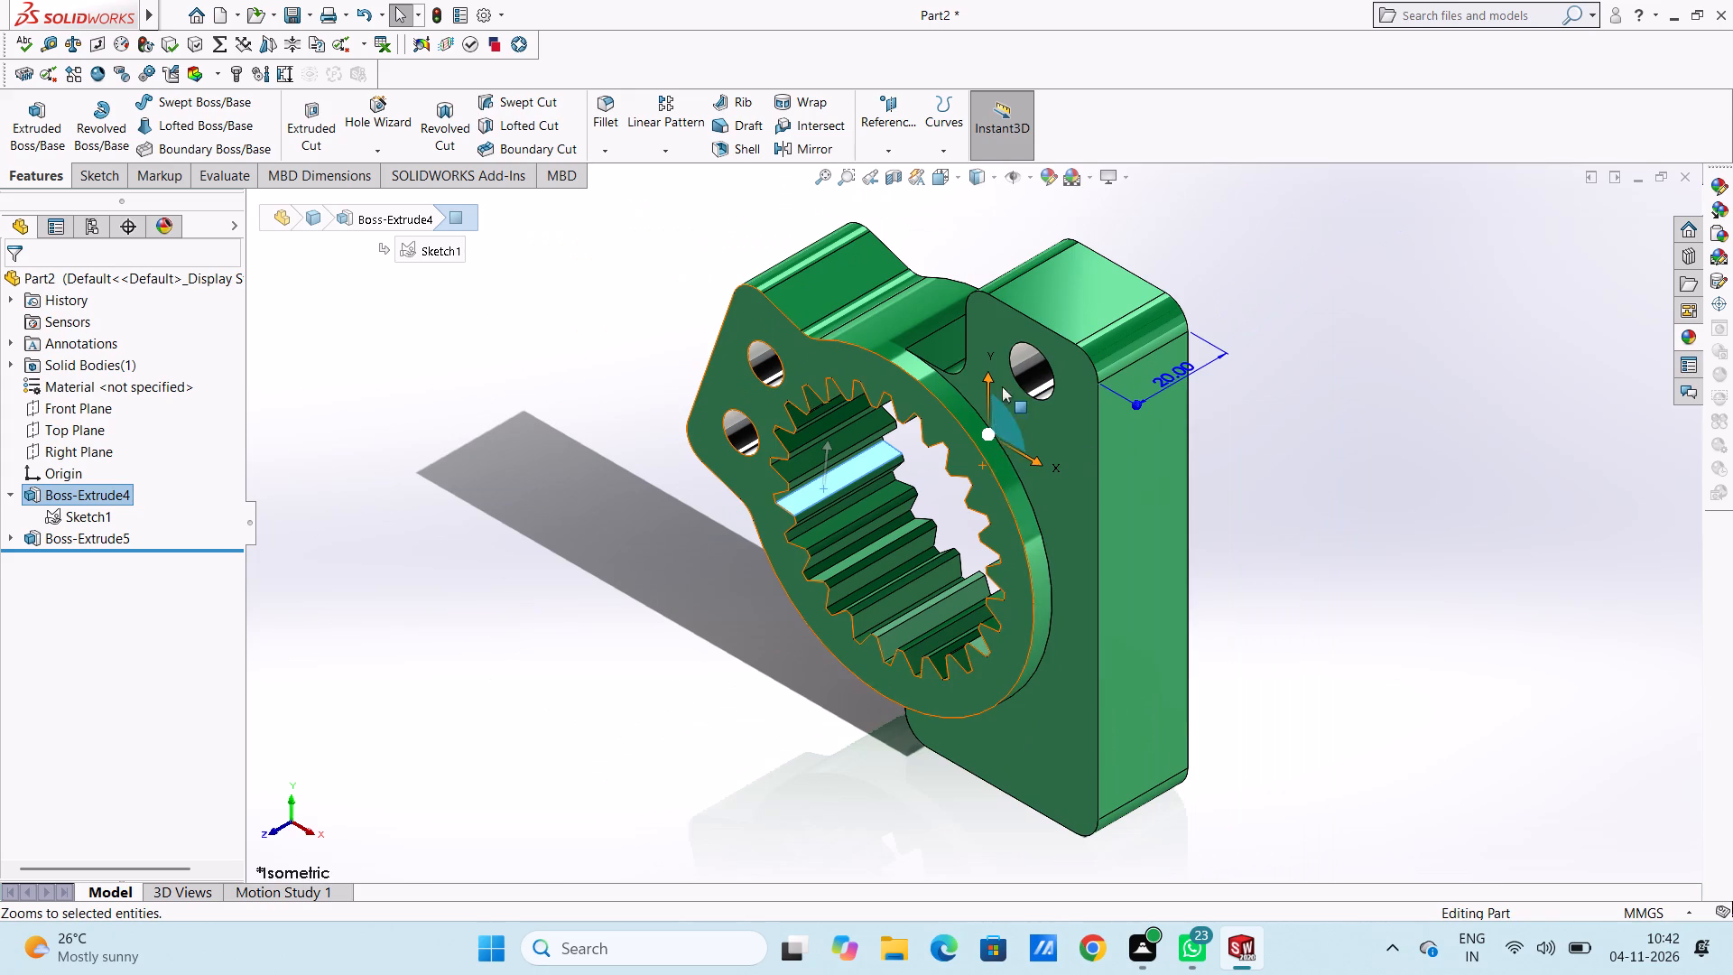
scroll(982, 268, down, 2)
scroll(973, 274, up, 1)
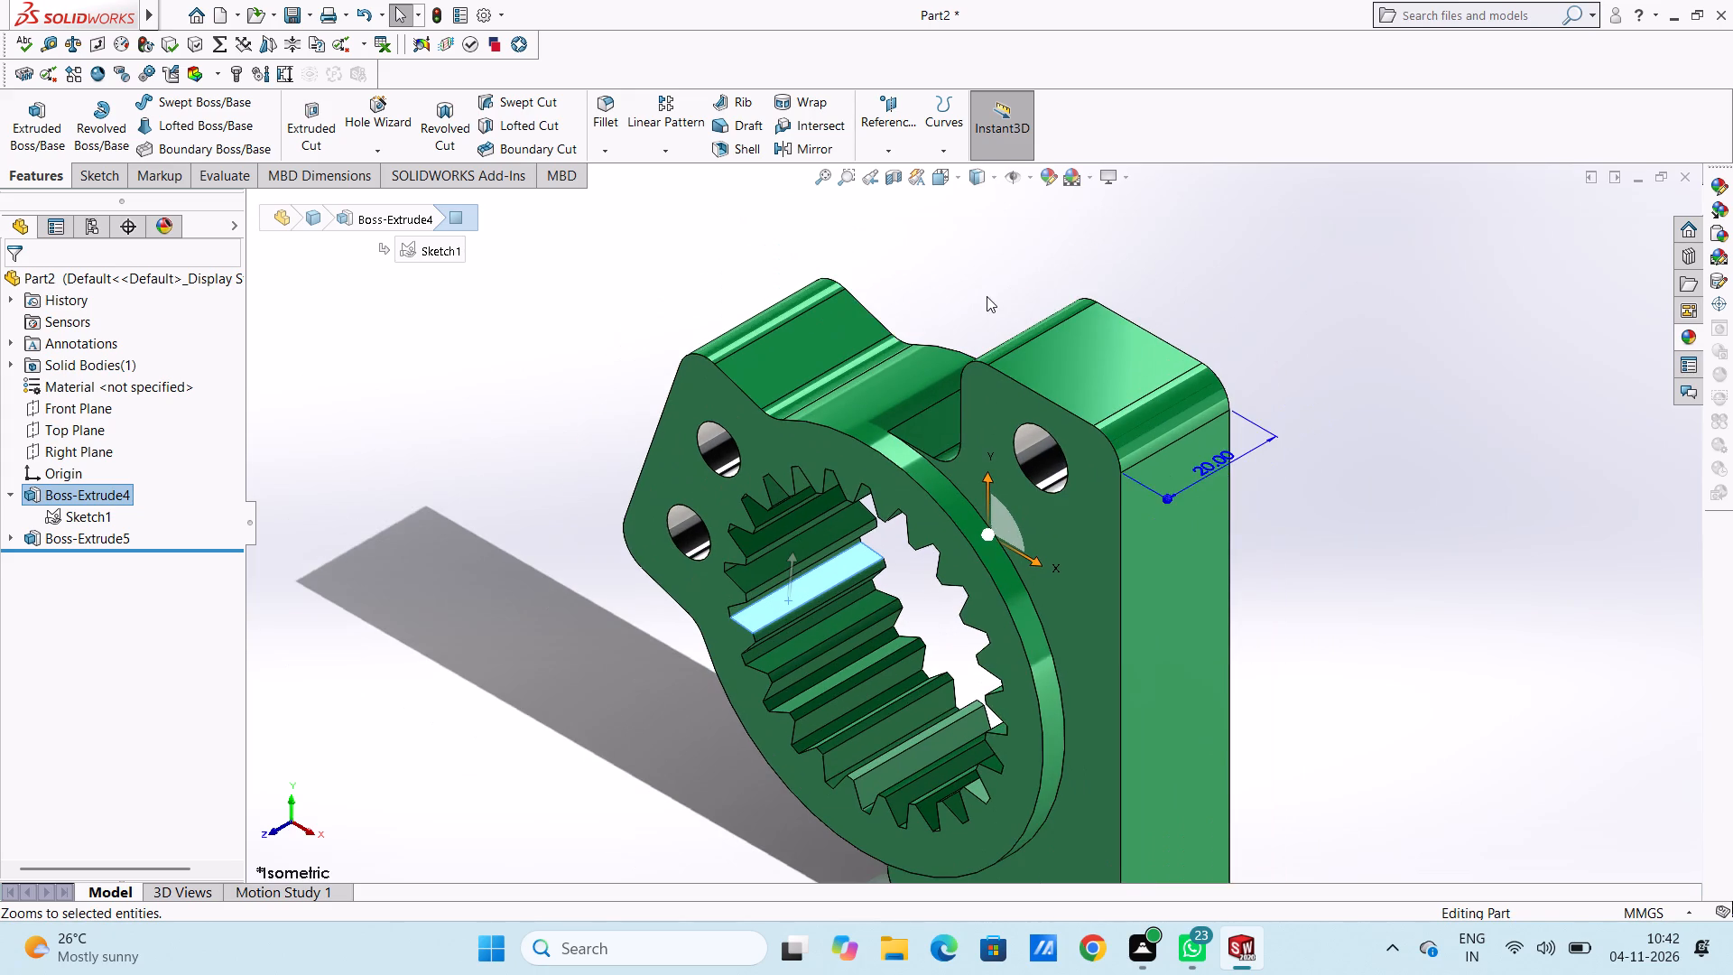
scroll(987, 296, up, 2)
scroll(1153, 692, down, 1)
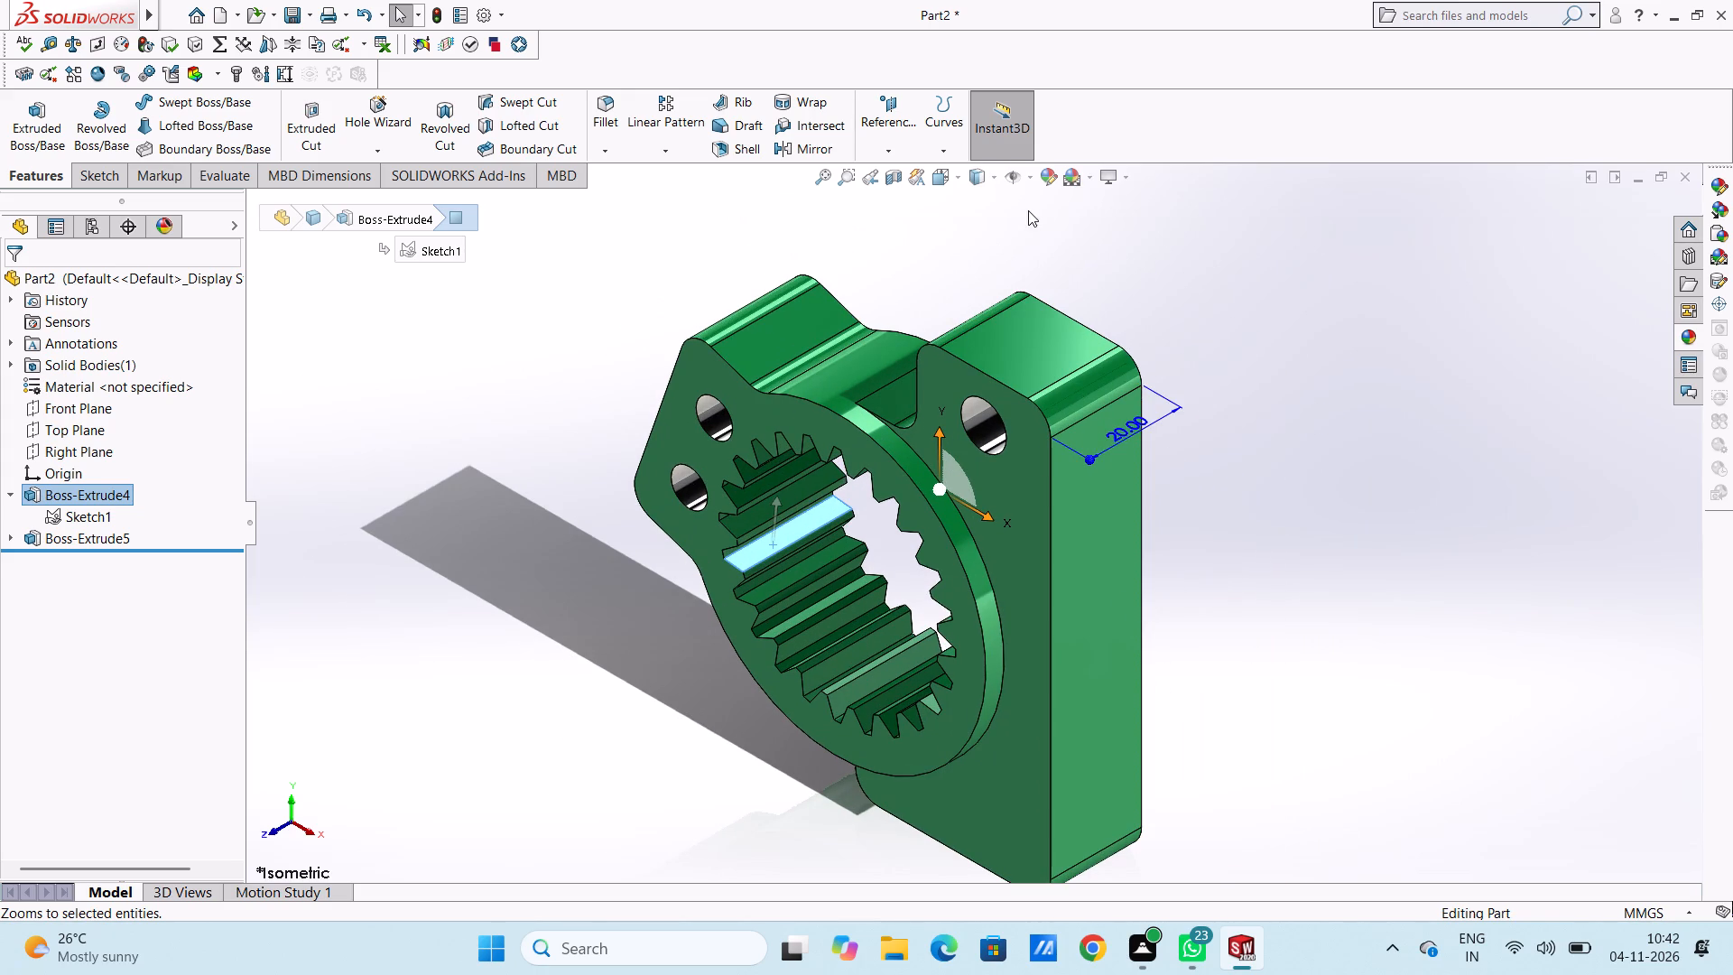
click(1043, 182)
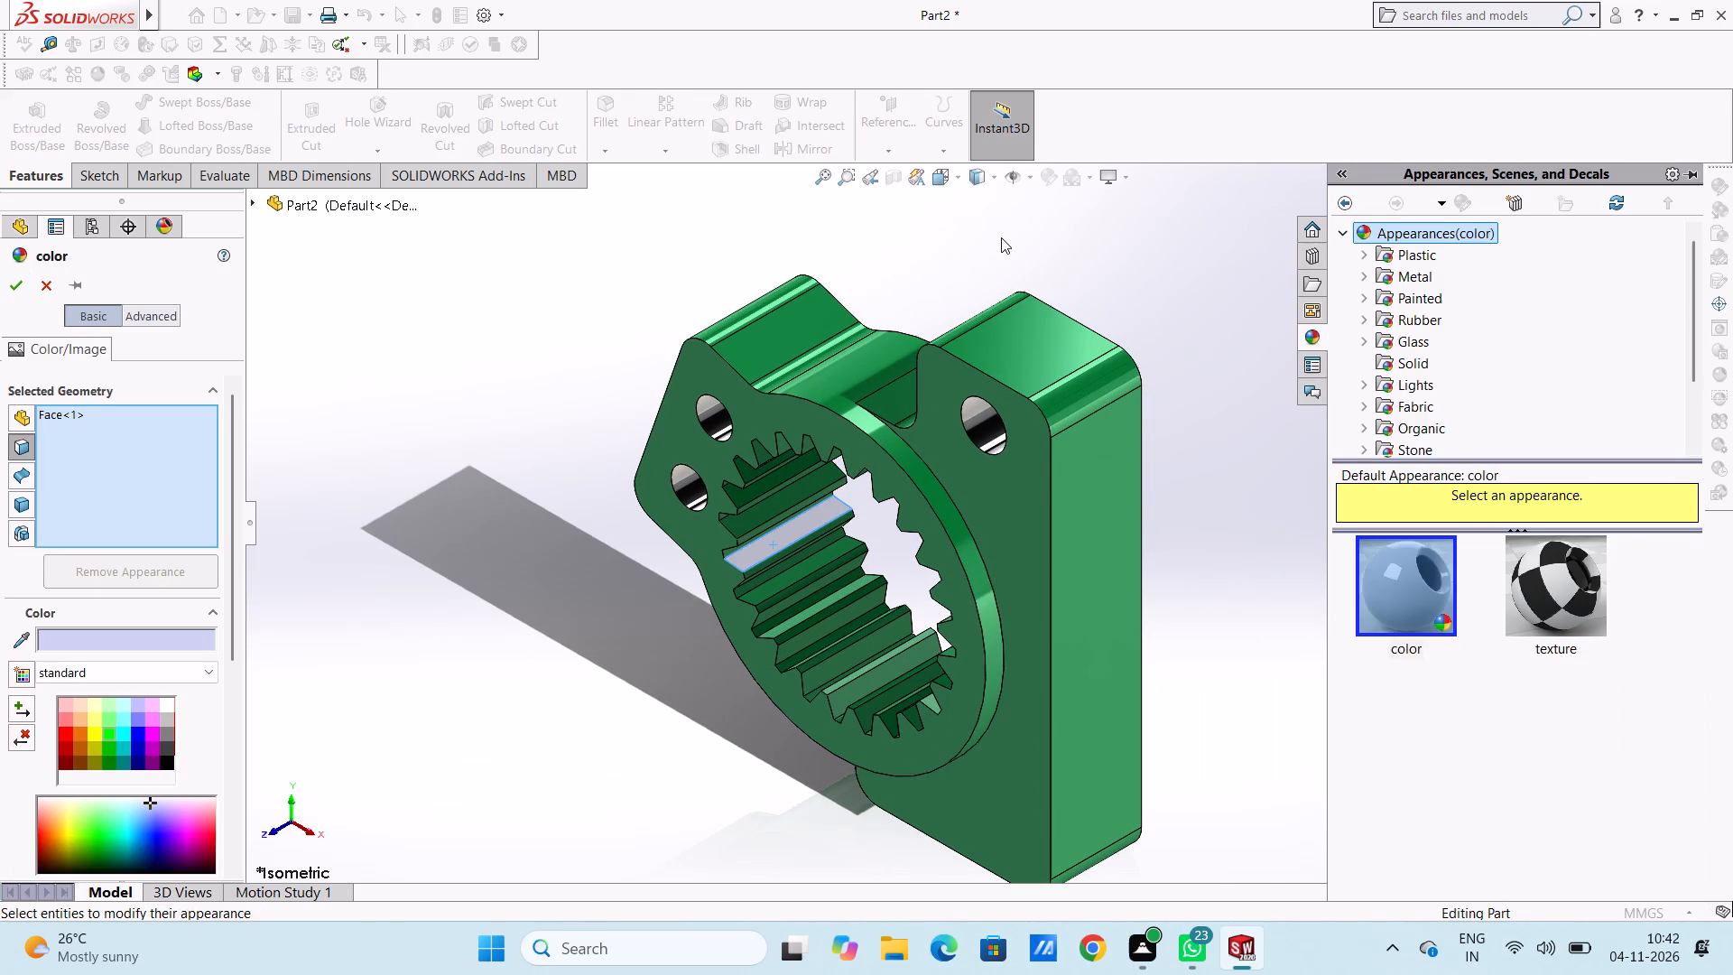
click(164, 719)
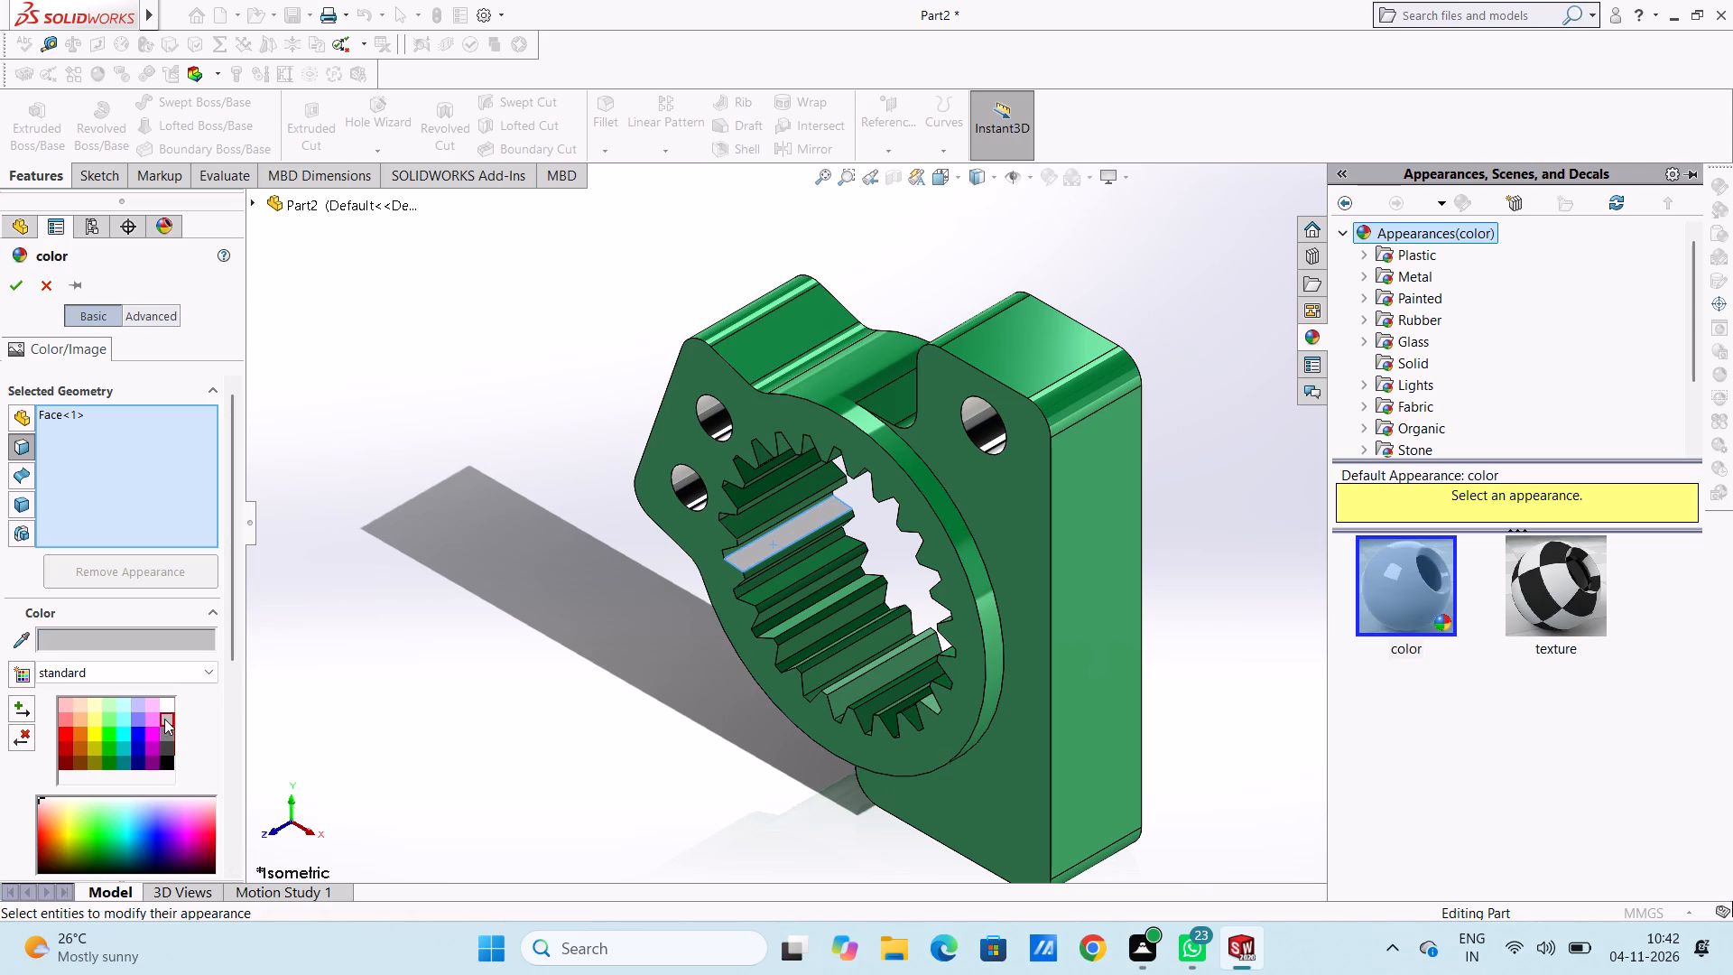
click(165, 707)
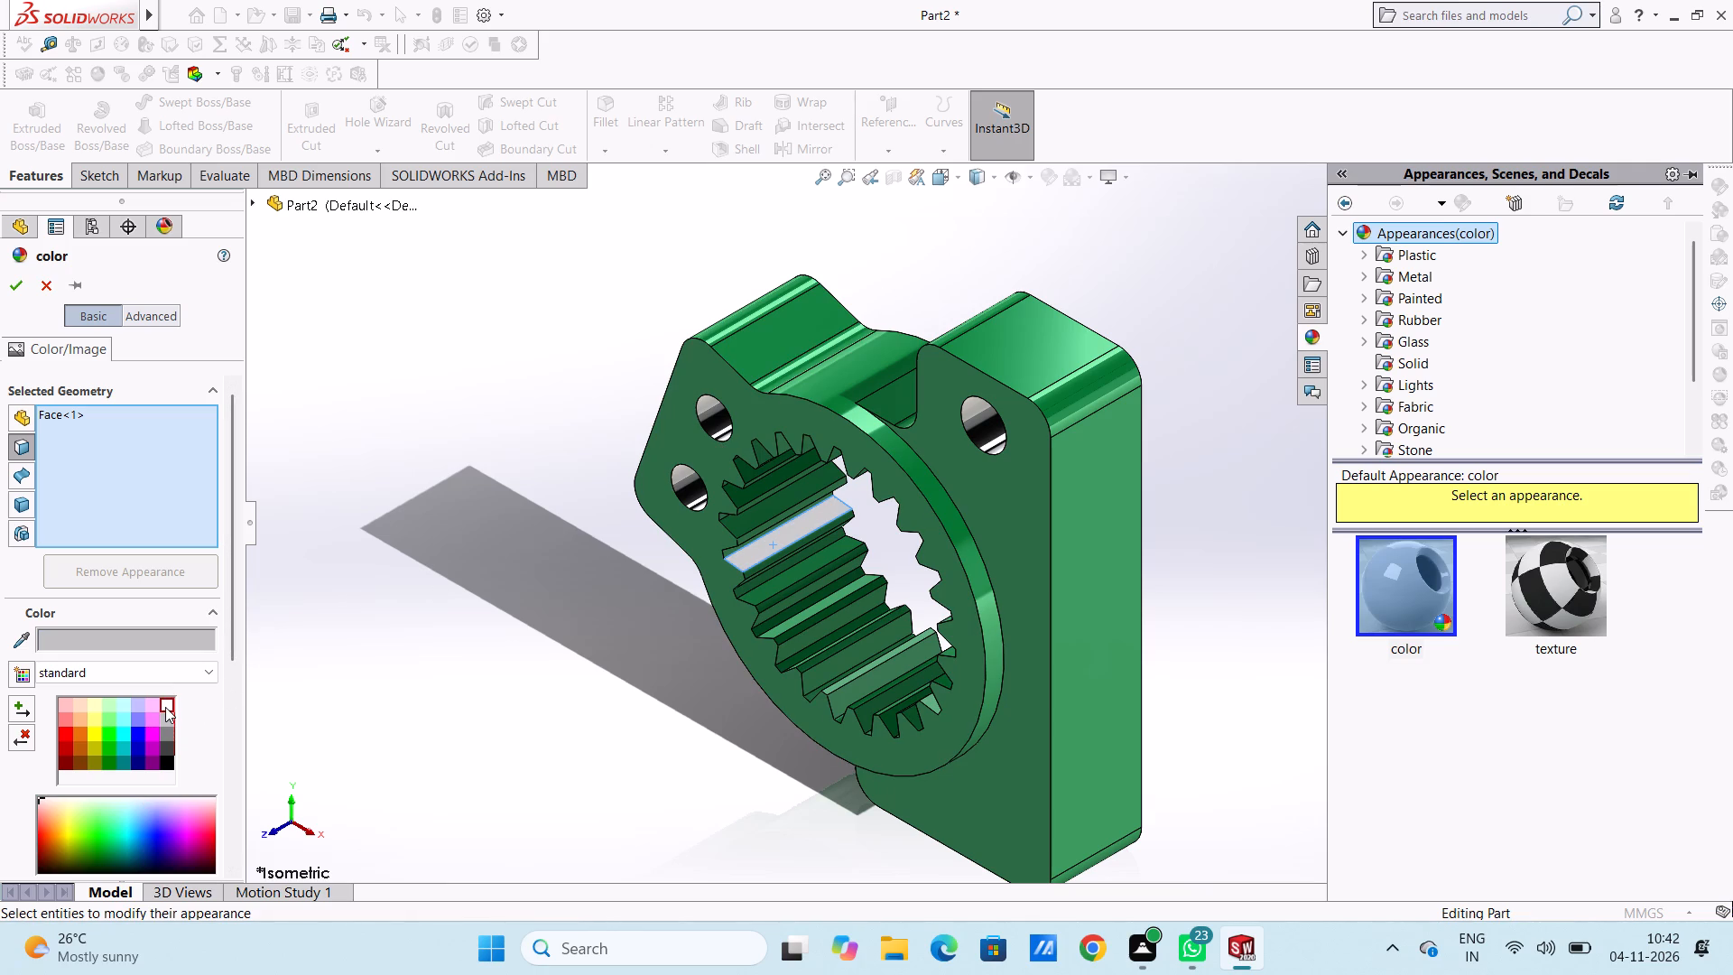
click(169, 720)
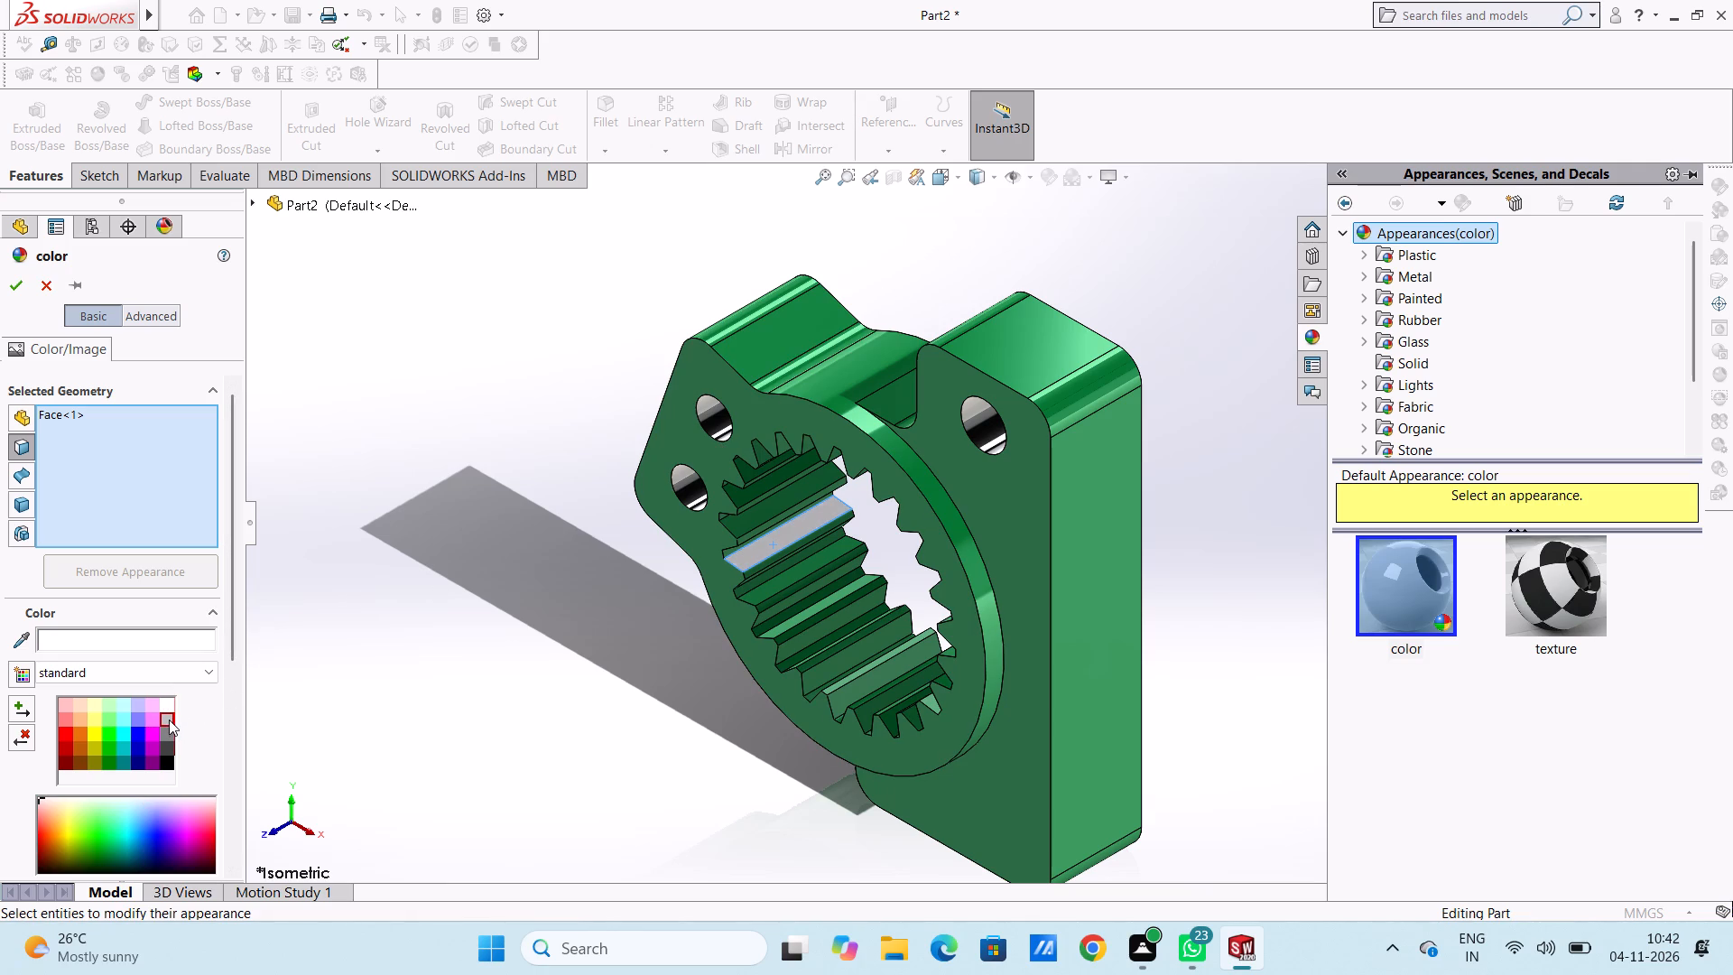
Add five more tooth faces directly beside the first one inside the ring to the light grey colouring.
scroll(851, 515, down, 5)
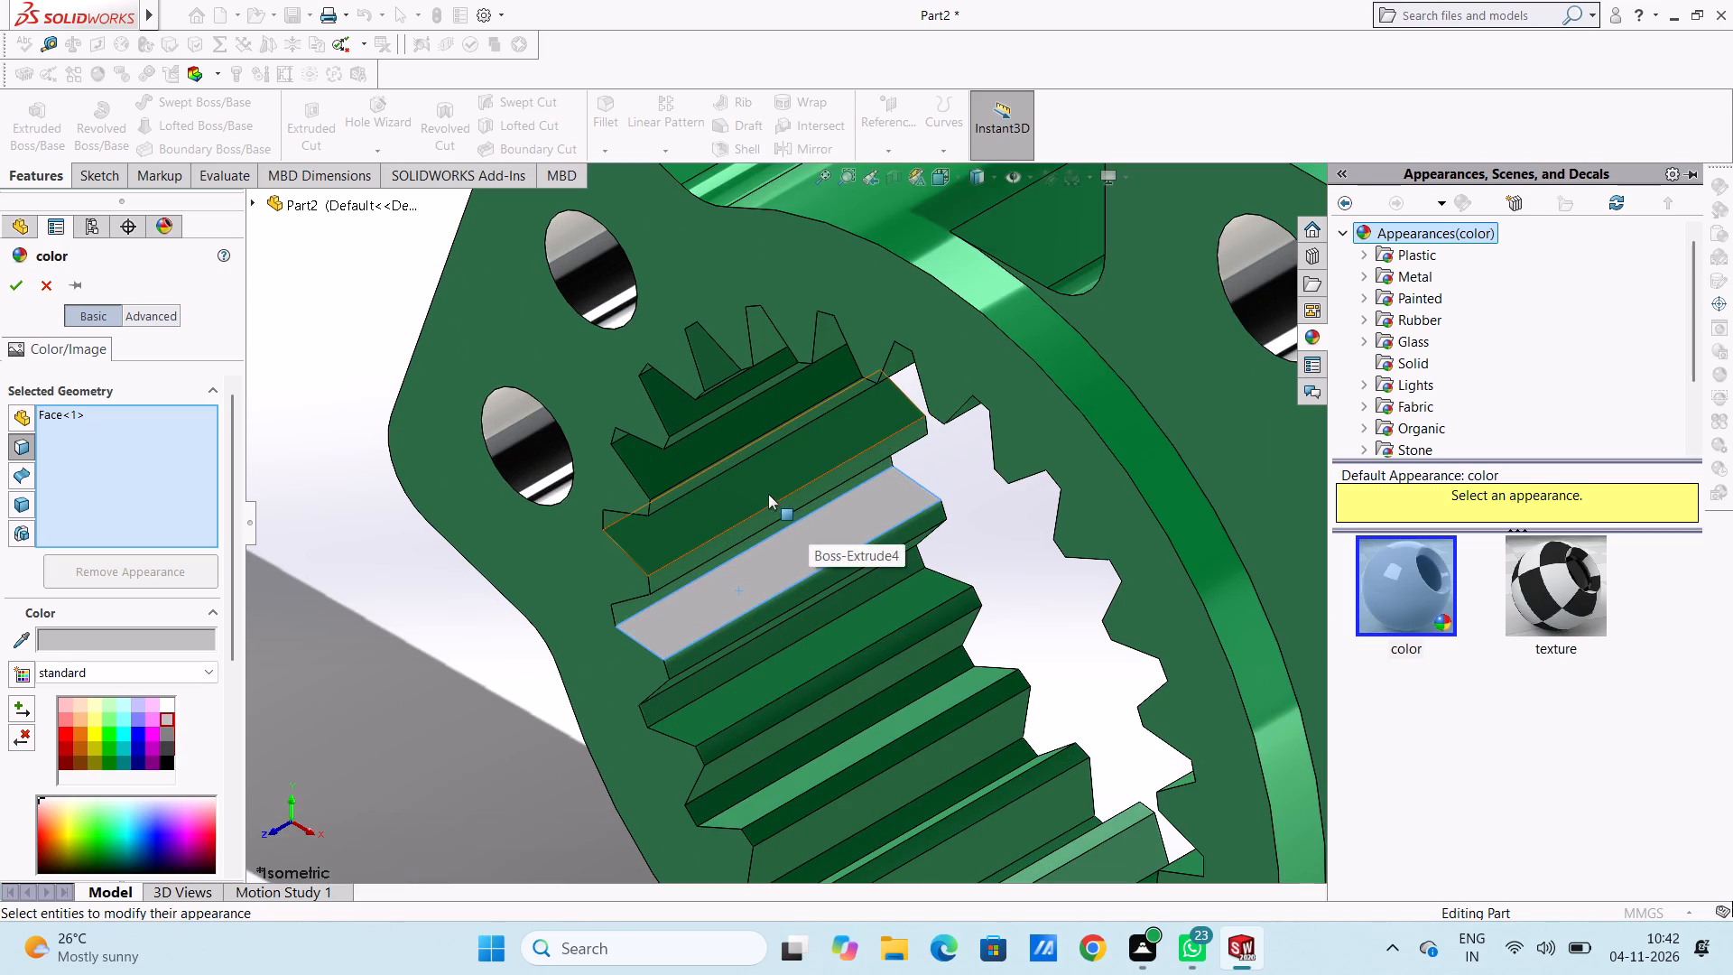
click(766, 493)
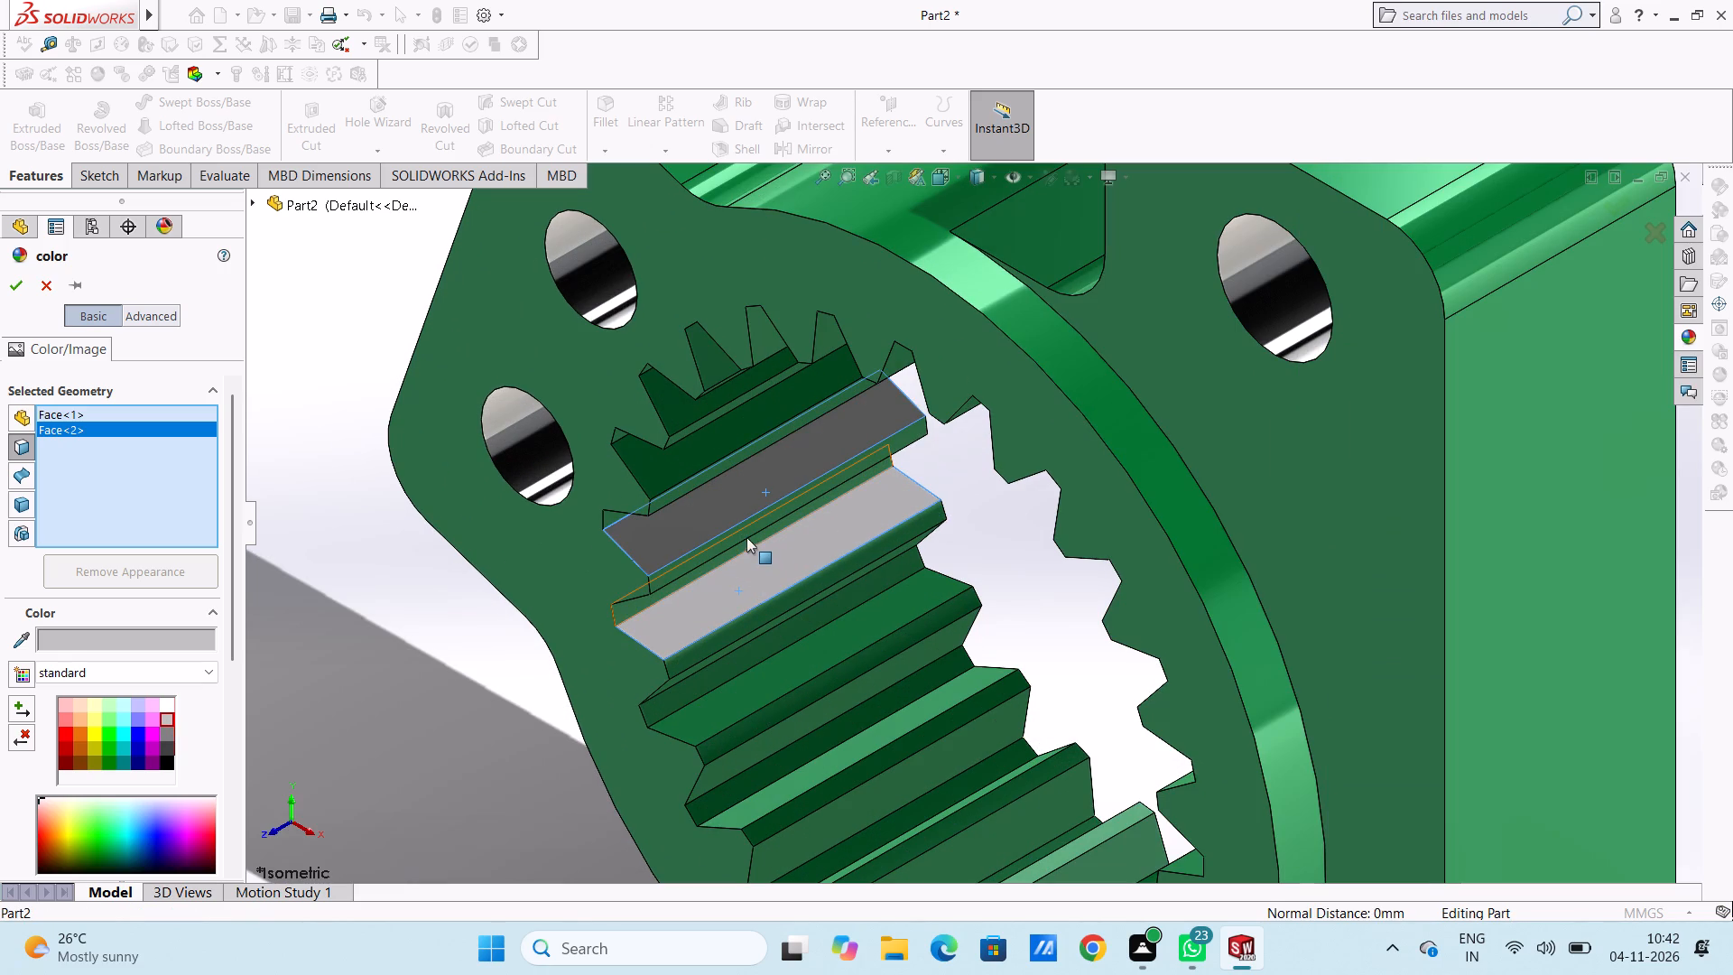
click(746, 534)
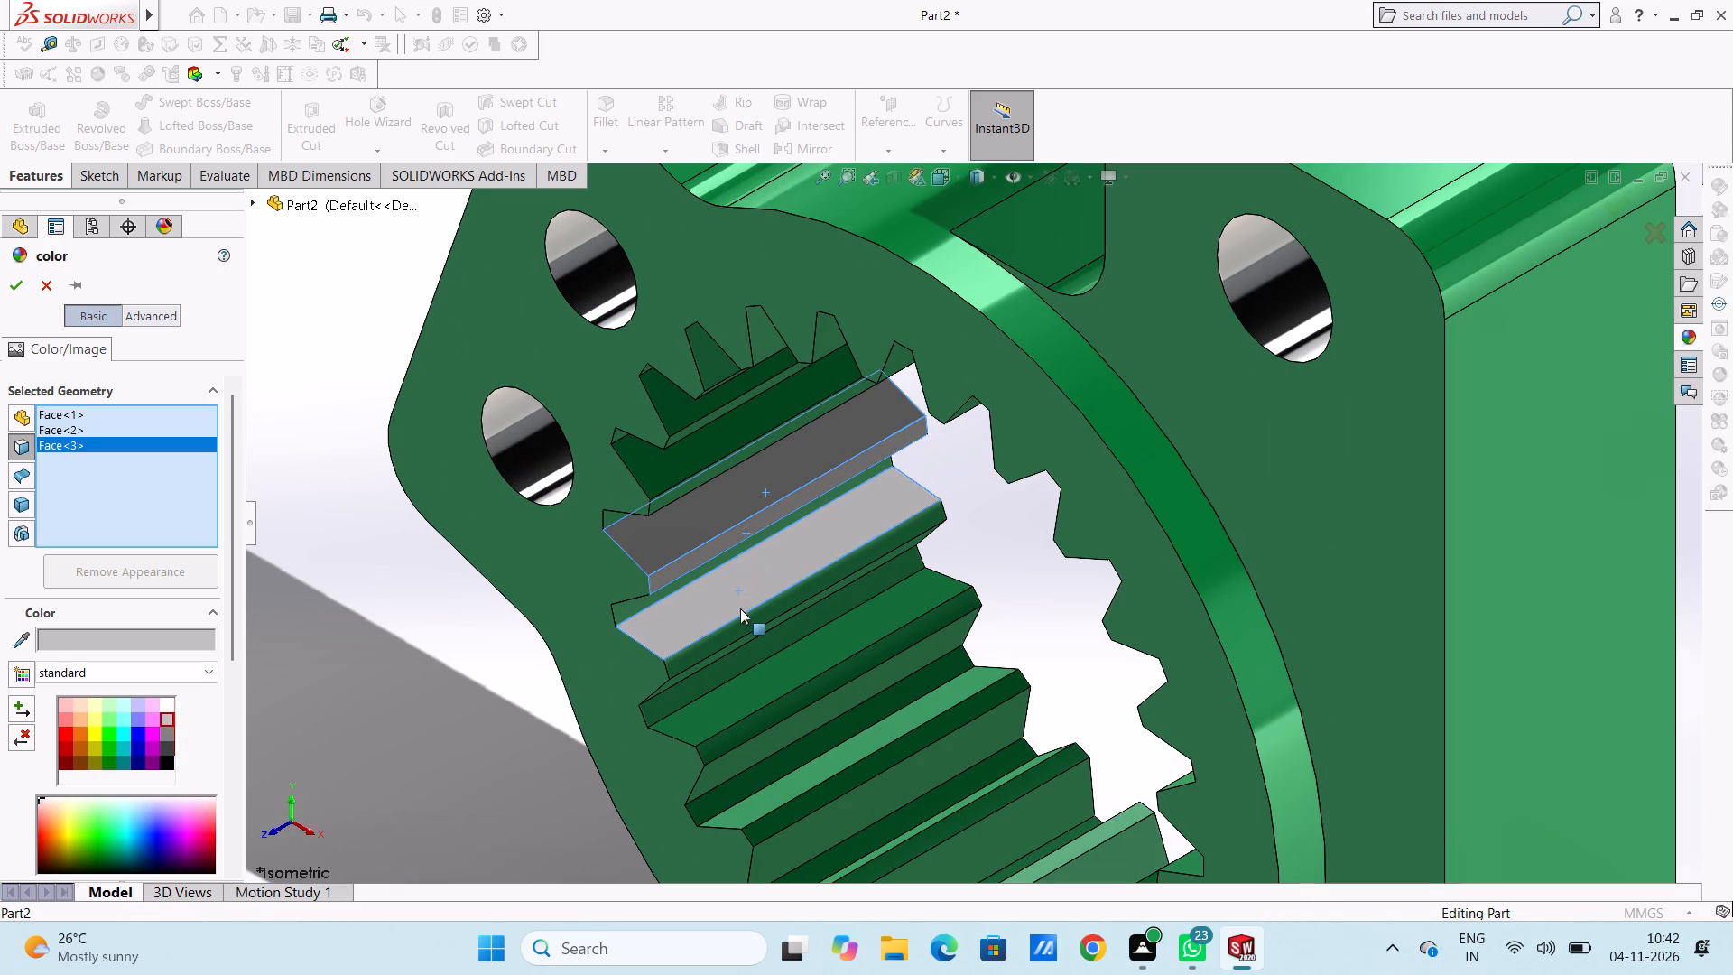
click(741, 627)
middle_drag(730, 608, 727, 566)
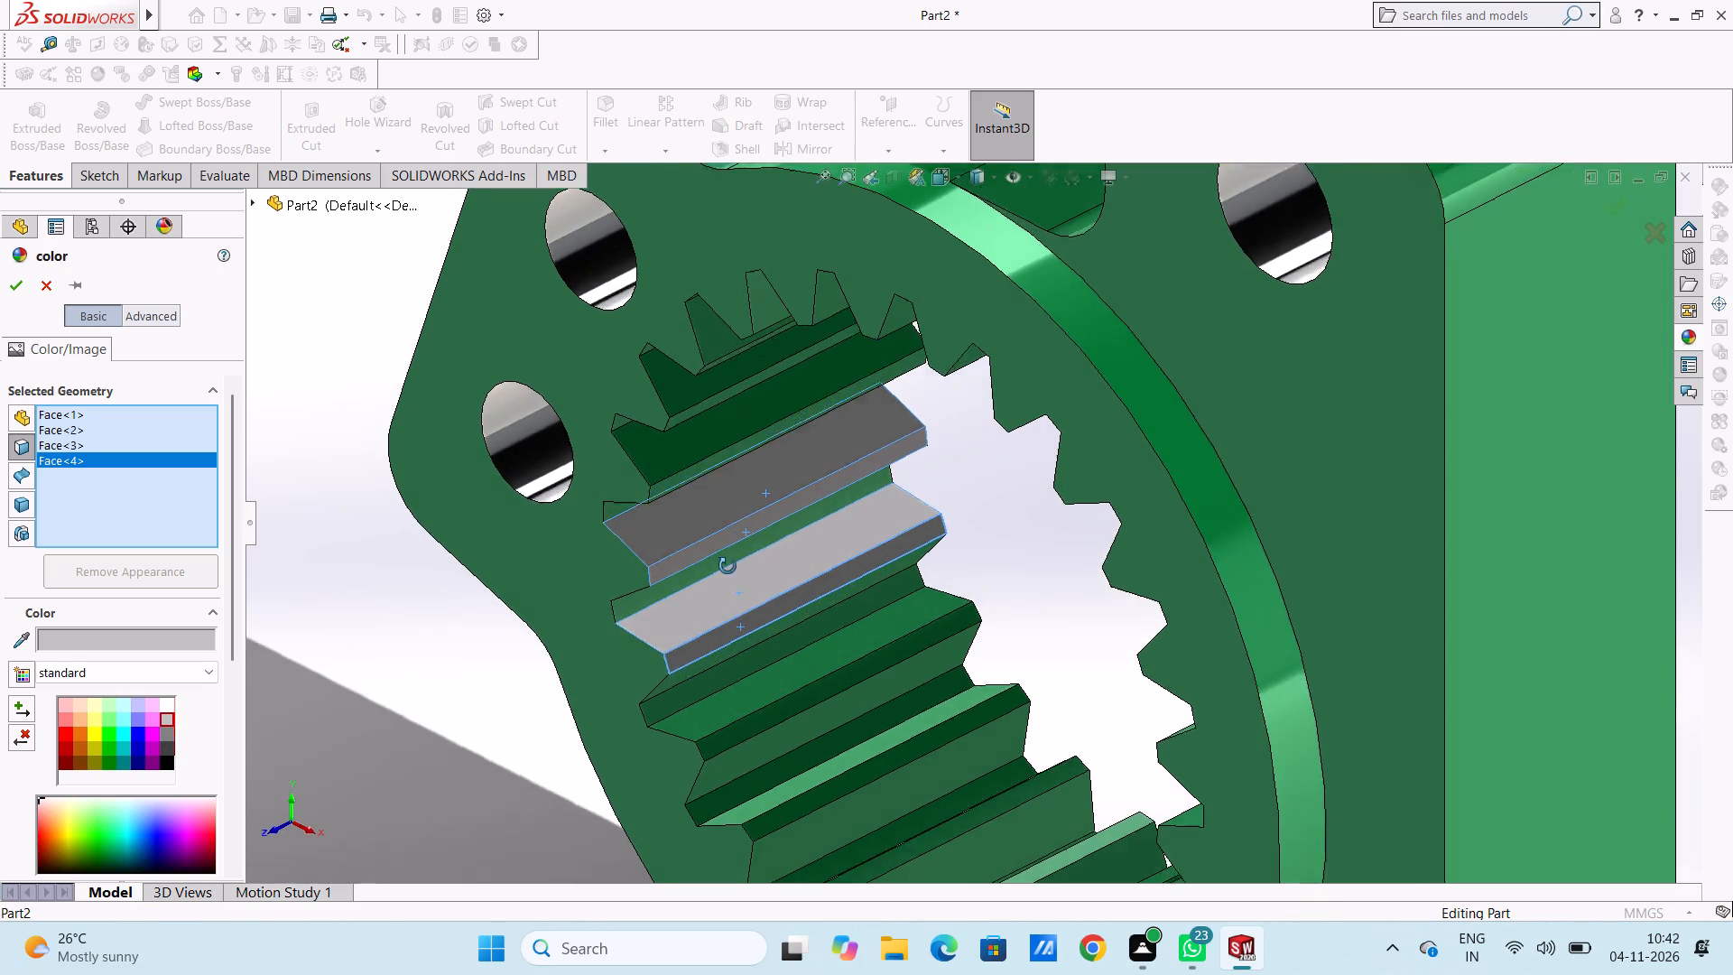
middle_drag(727, 566, 724, 450)
click(737, 567)
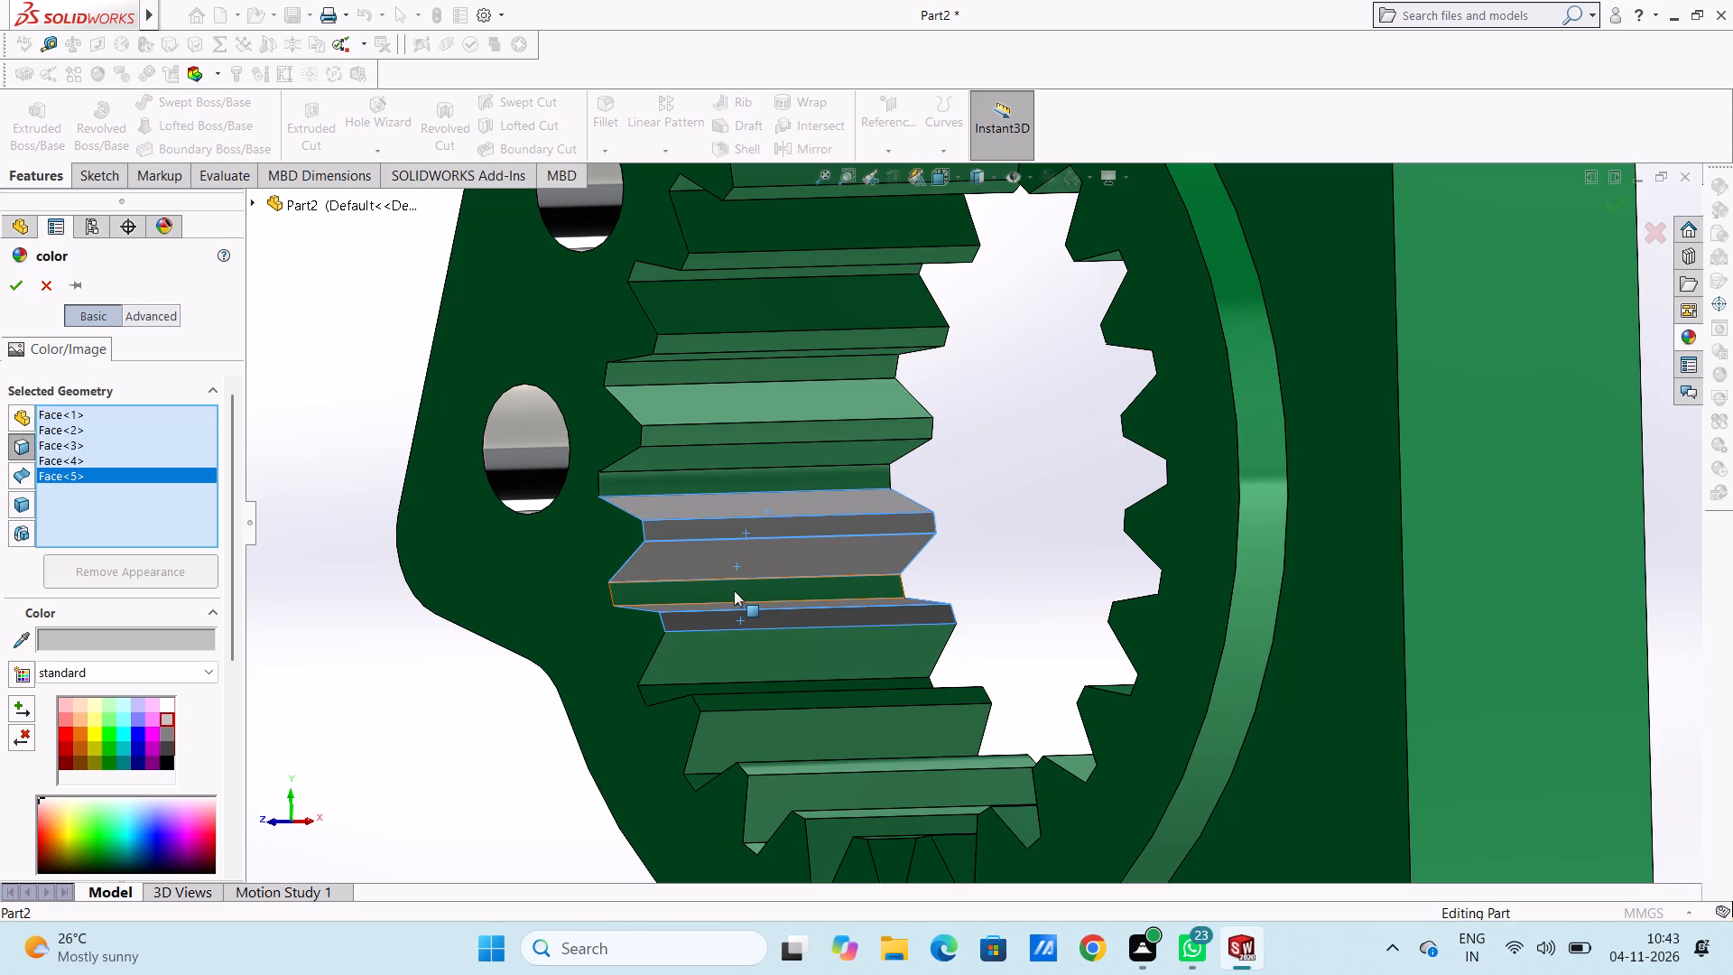
click(734, 590)
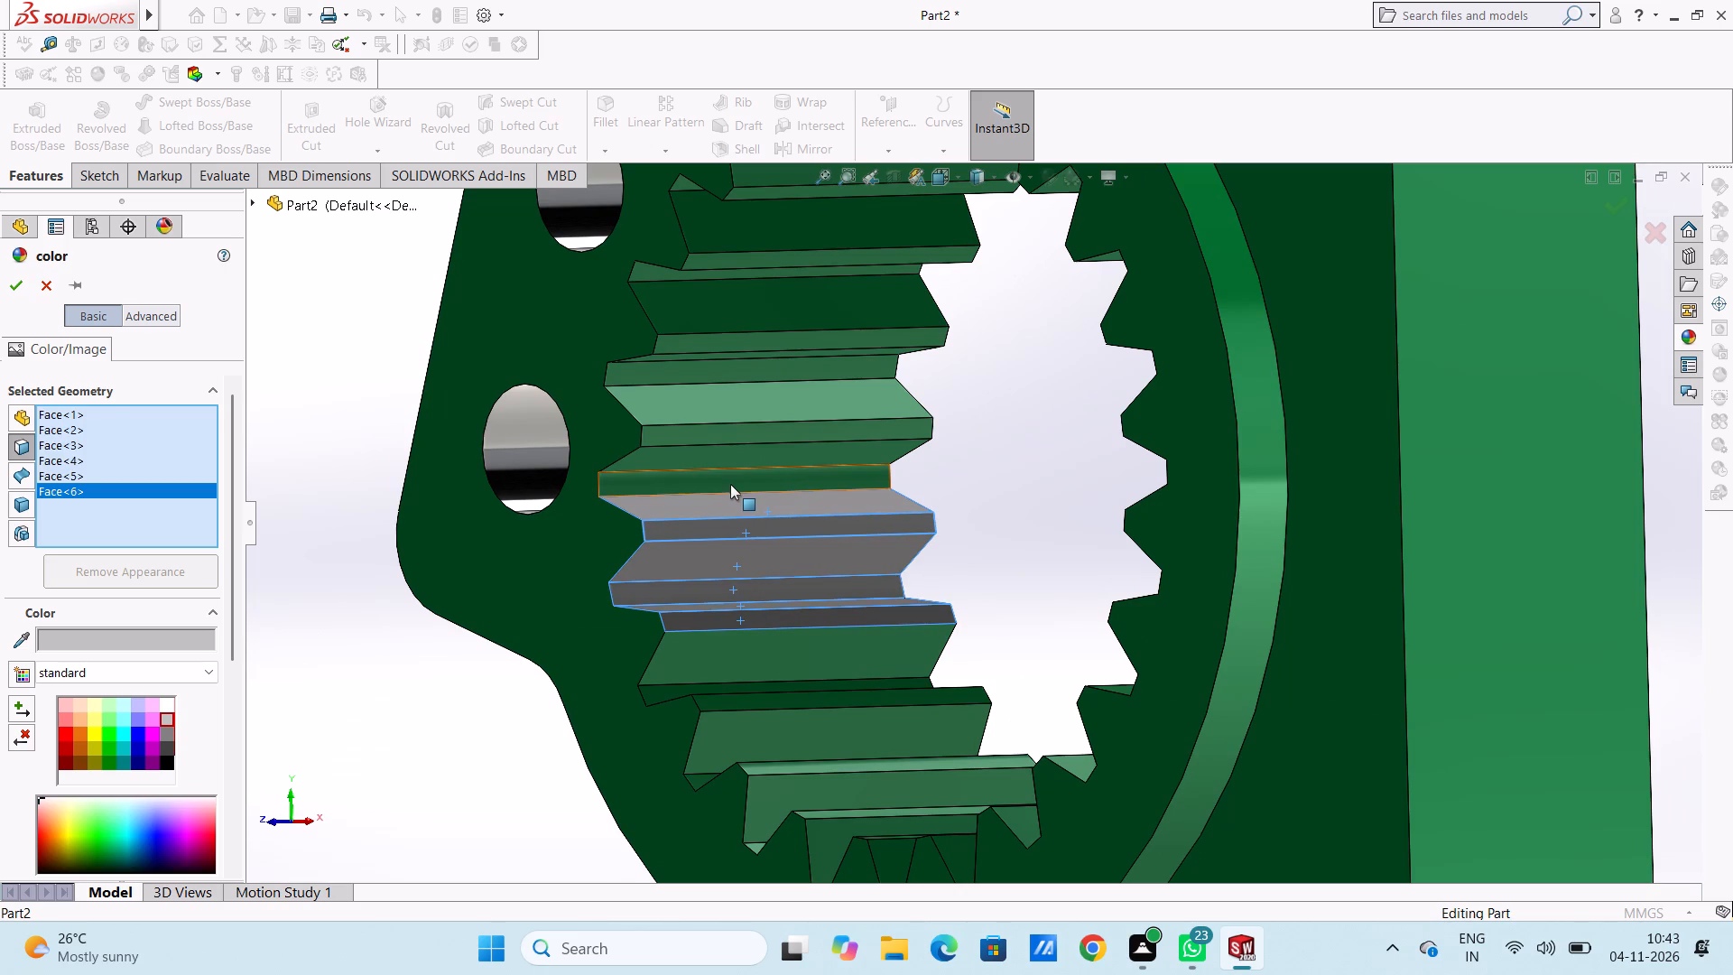
Extend the light grey colouring to nine consecutive tooth faces going up the ring's arm side.
click(729, 483)
click(727, 455)
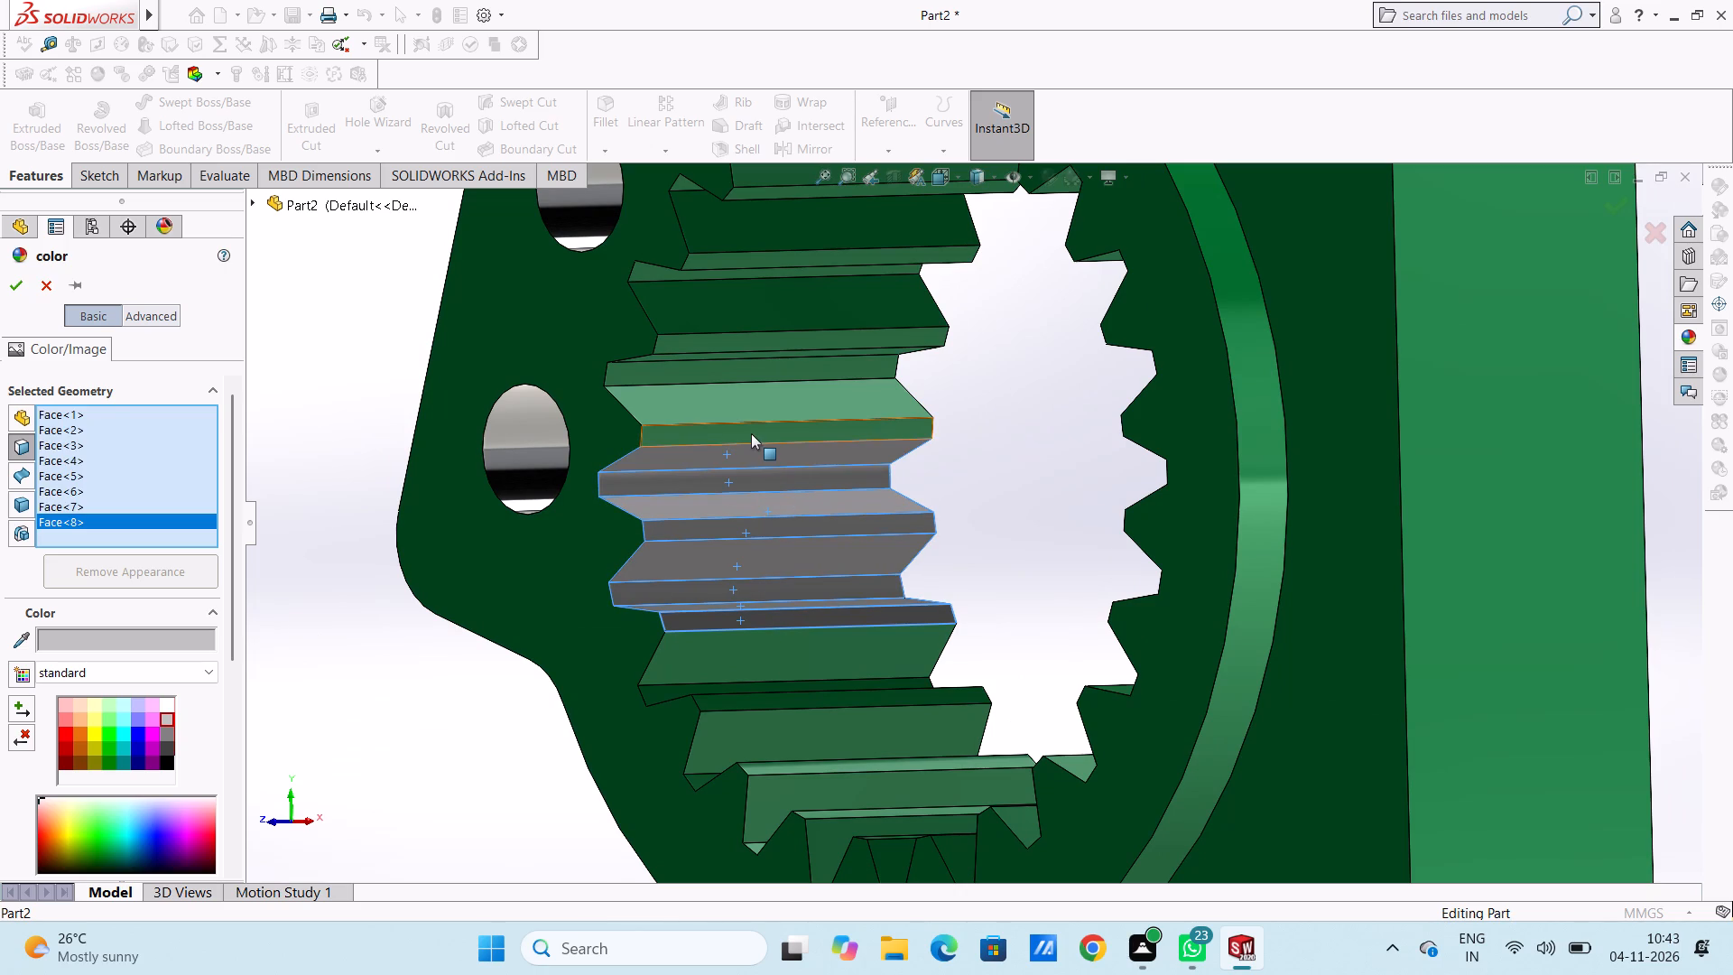
click(751, 432)
click(753, 415)
click(753, 368)
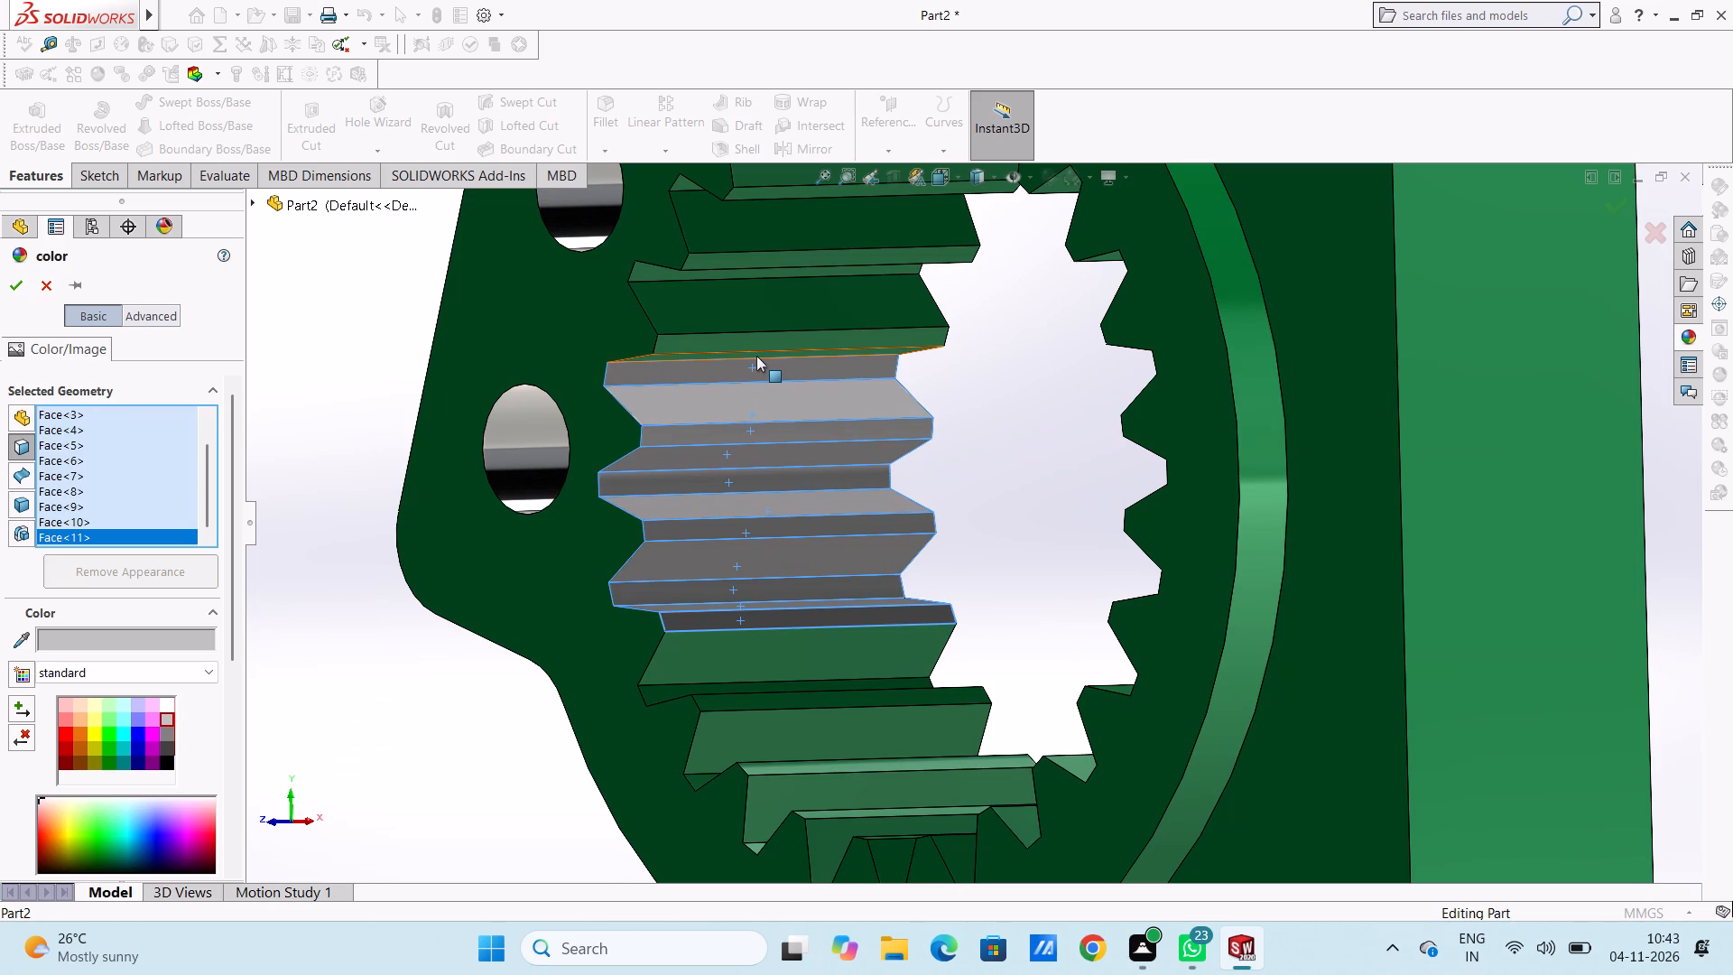
click(761, 349)
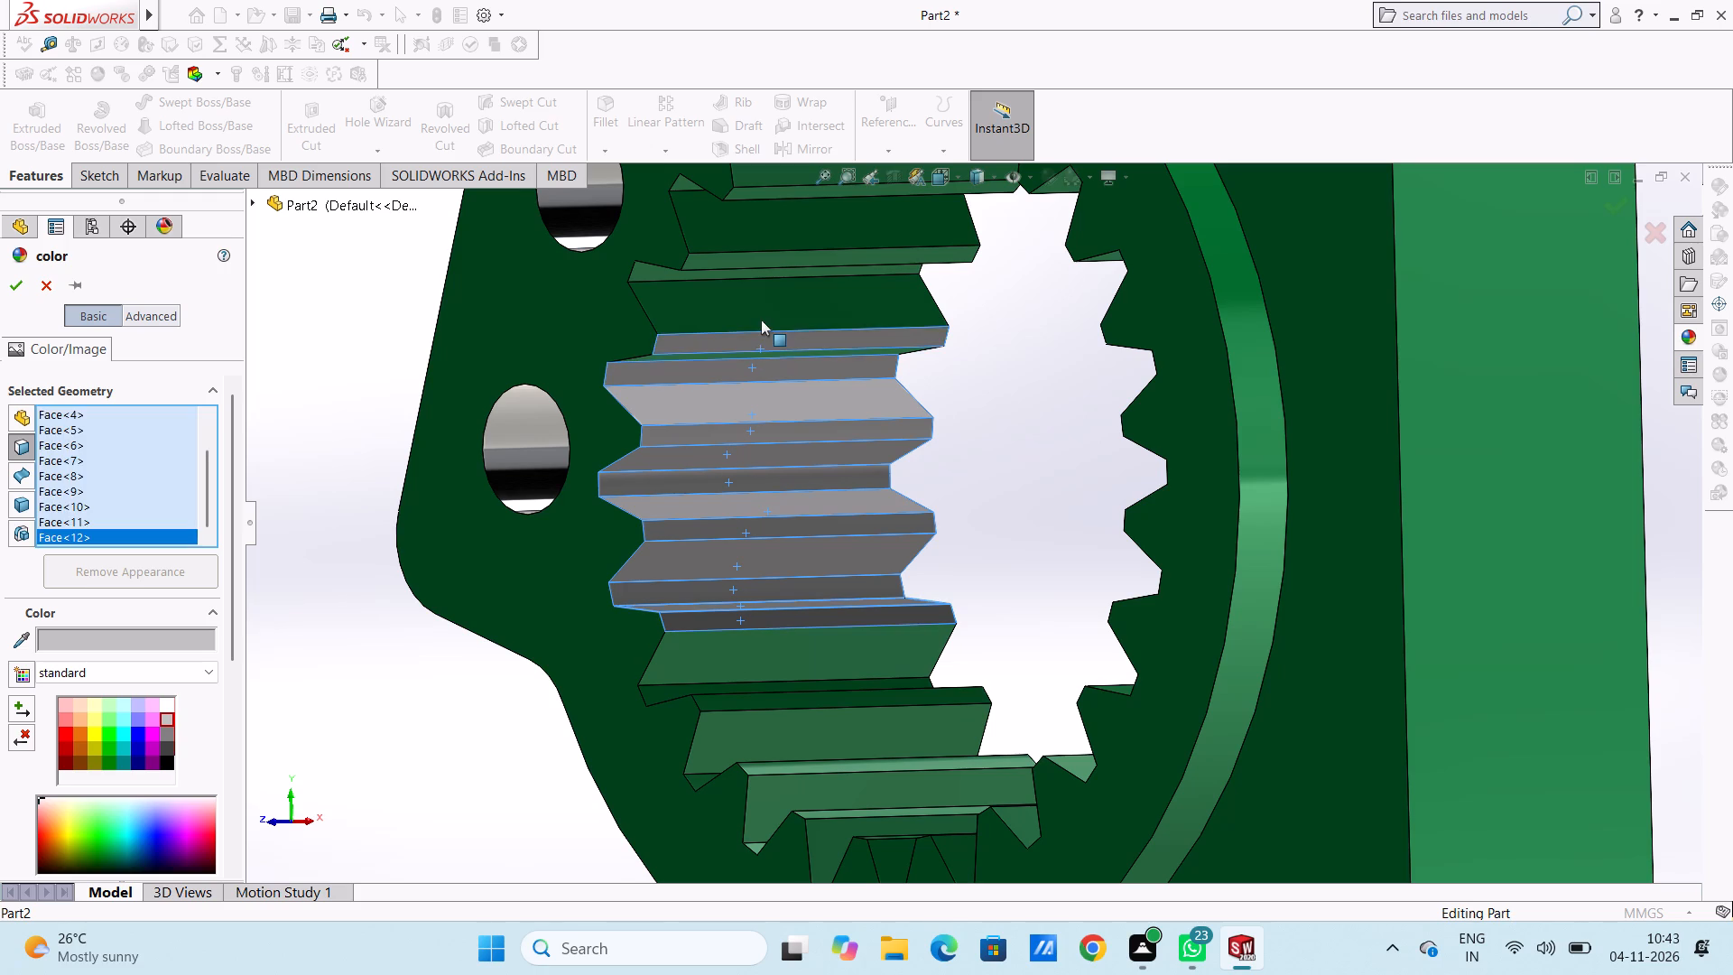
click(761, 316)
click(771, 268)
click(773, 256)
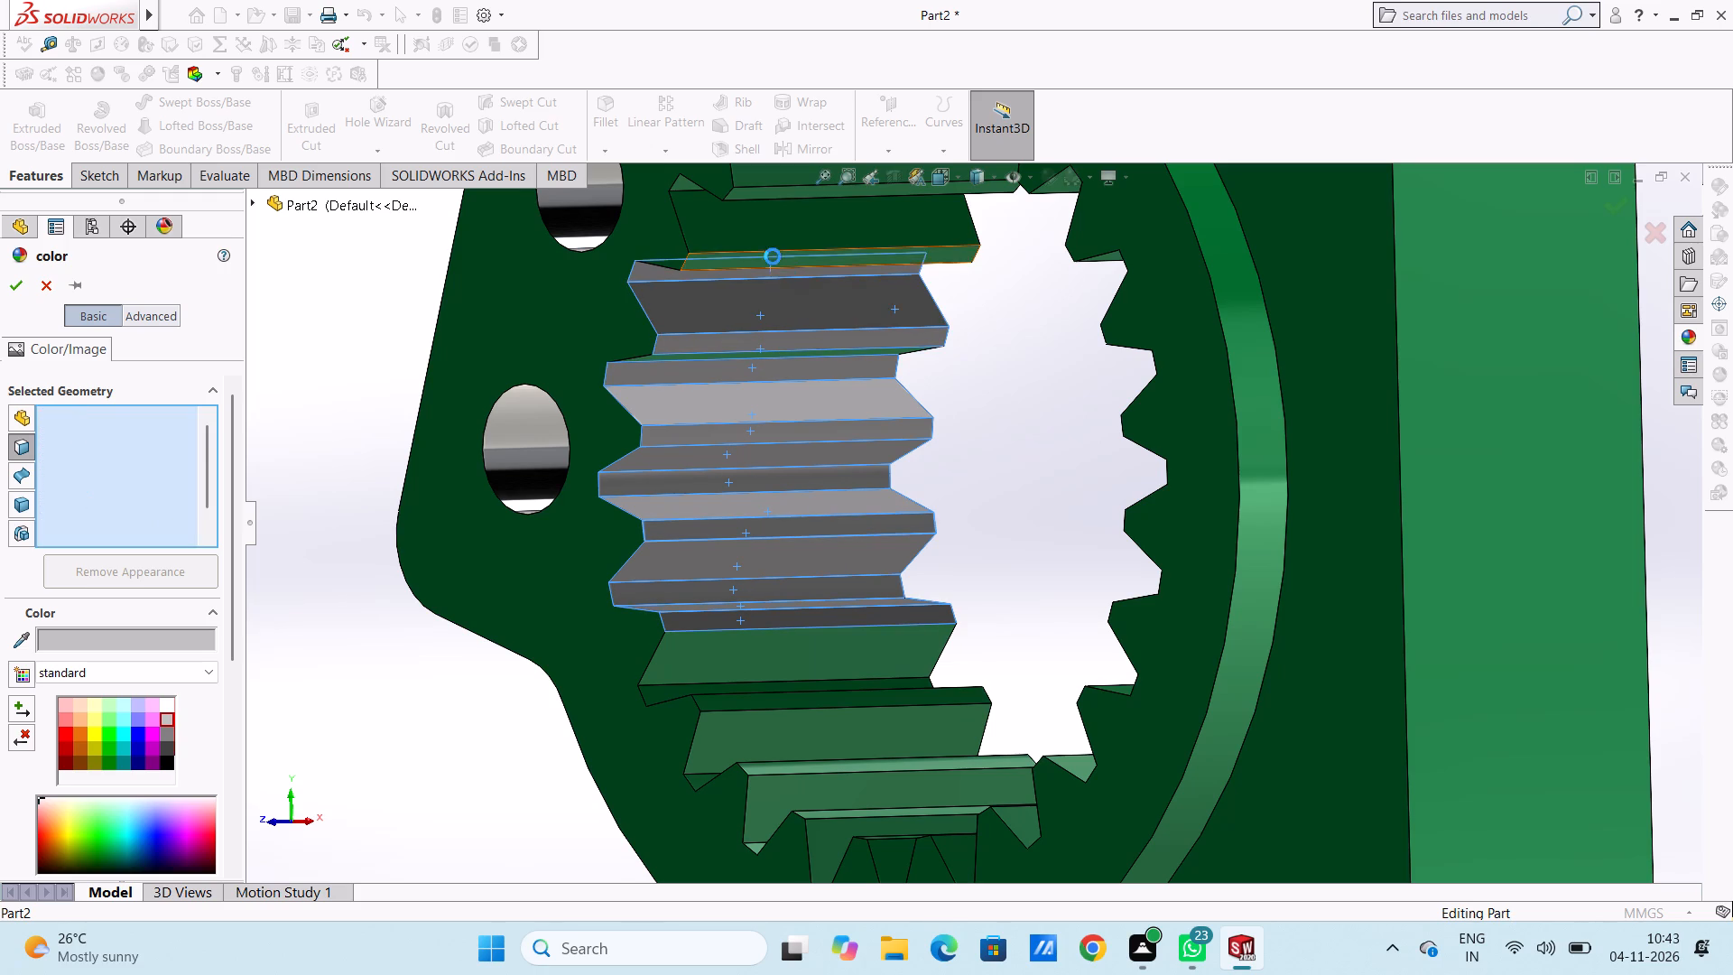
Colour the two skipped undersides between the grey teeth and five further faces toward the ring's top light grey.
middle_drag(751, 404, 769, 292)
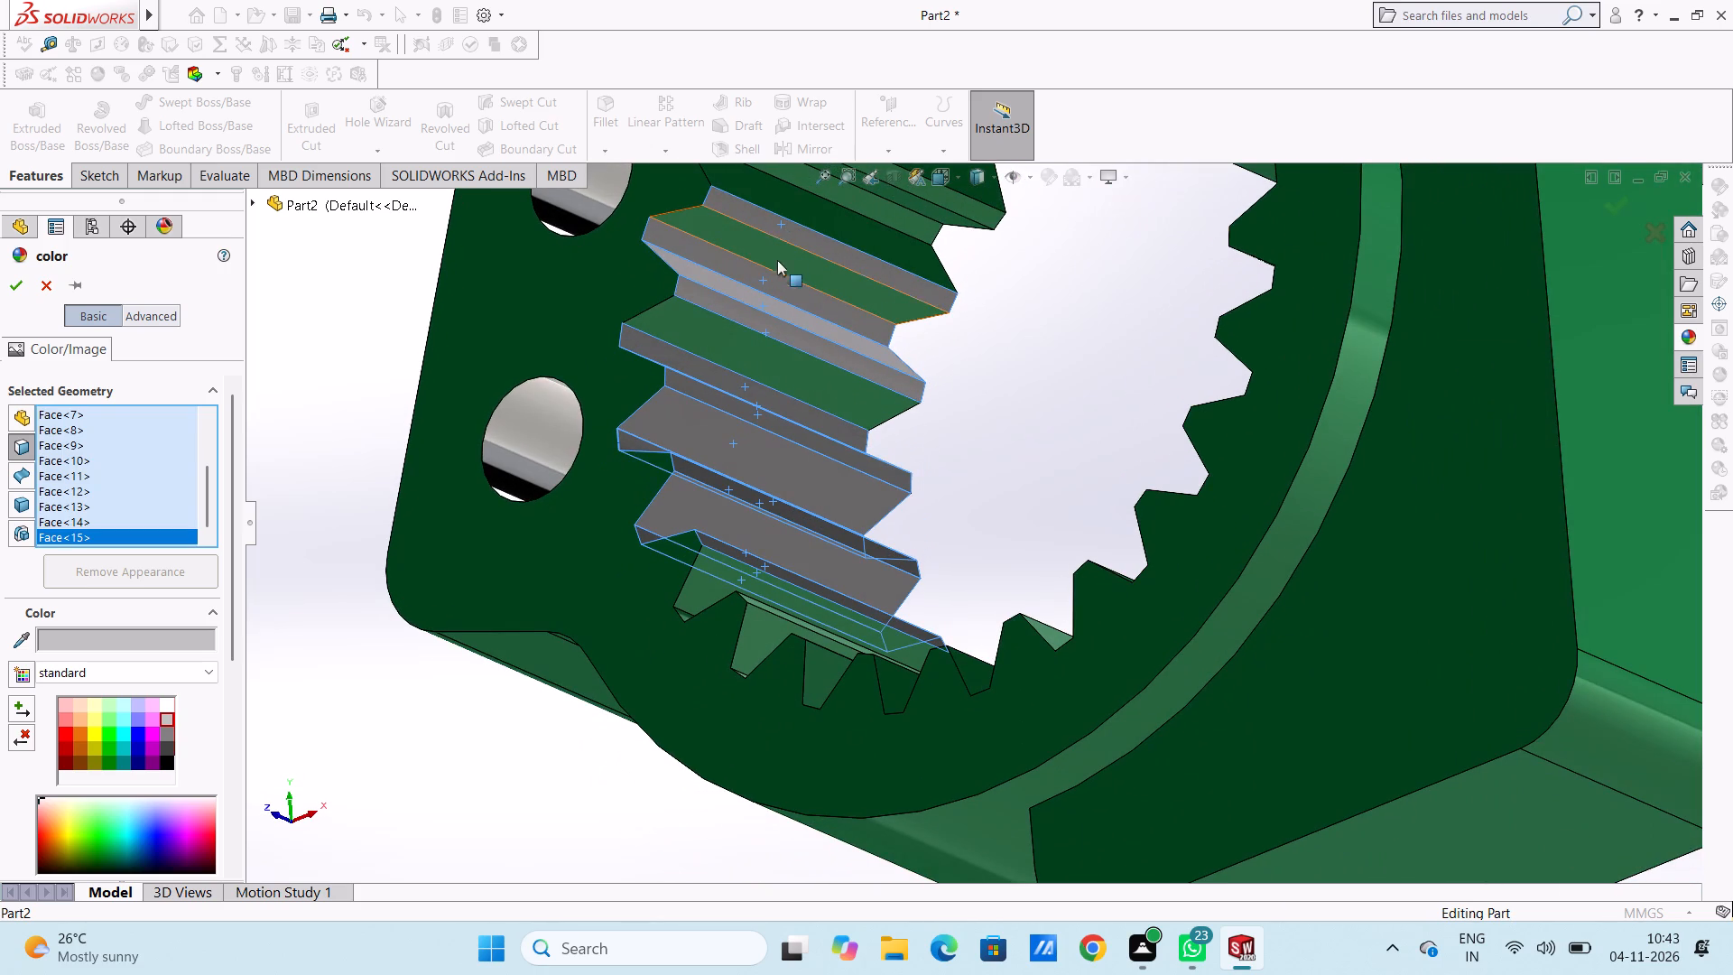
click(765, 248)
click(735, 349)
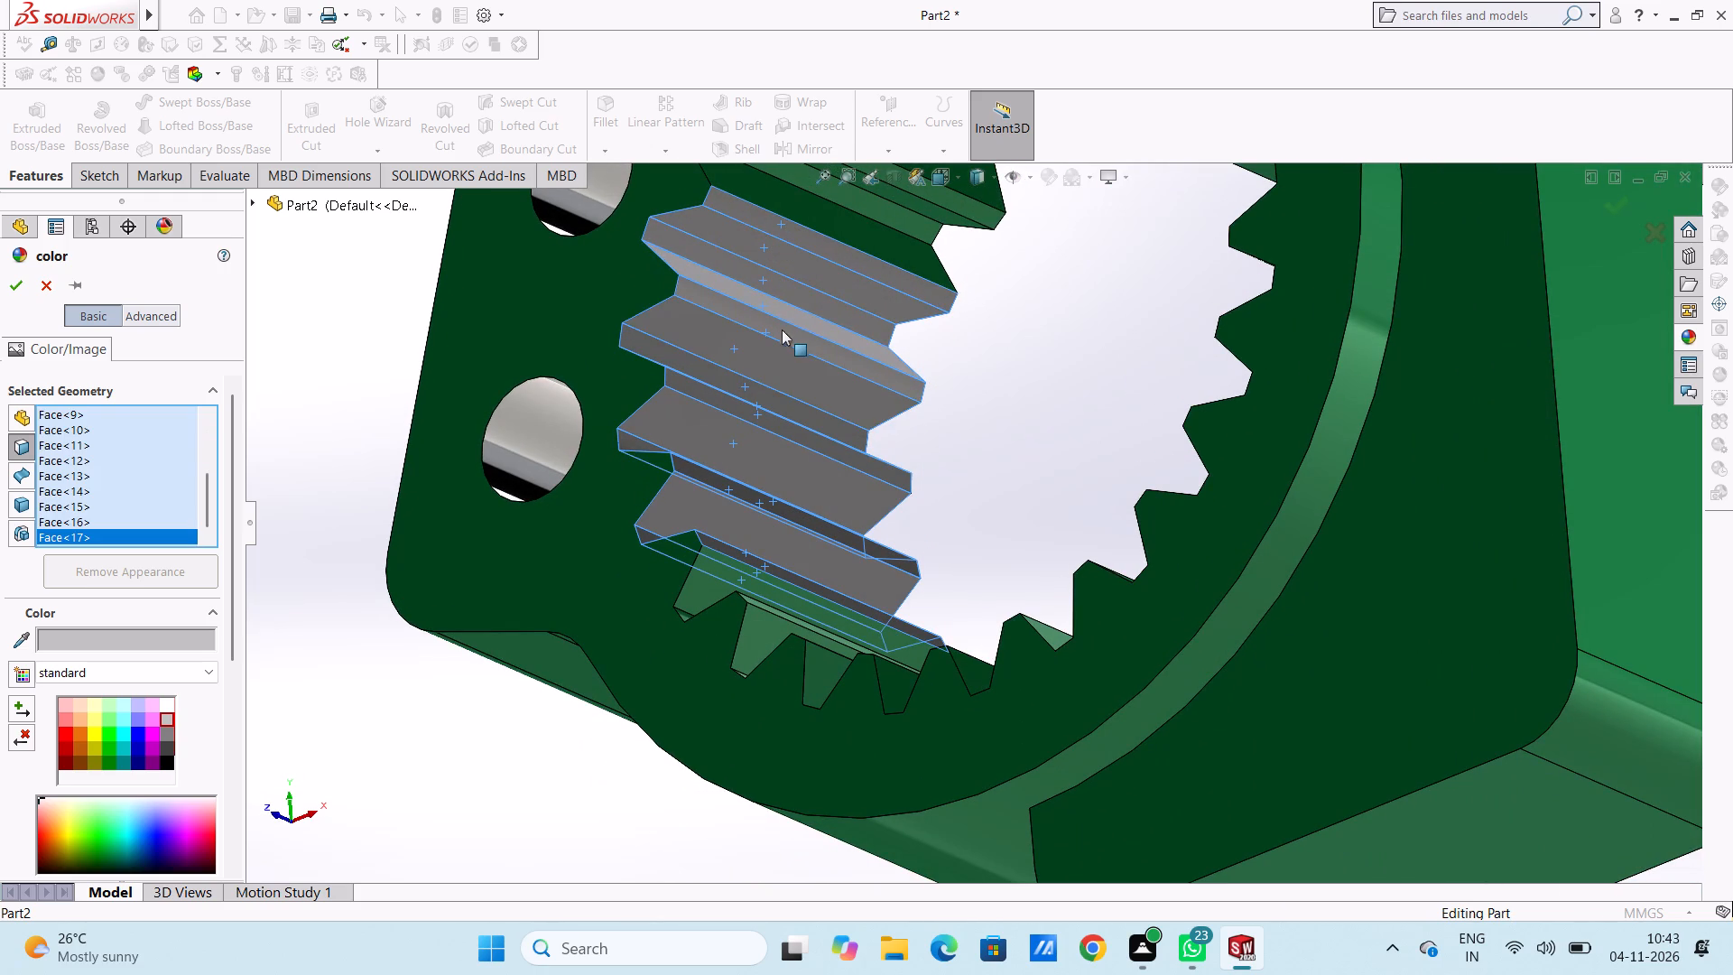
click(870, 233)
click(879, 214)
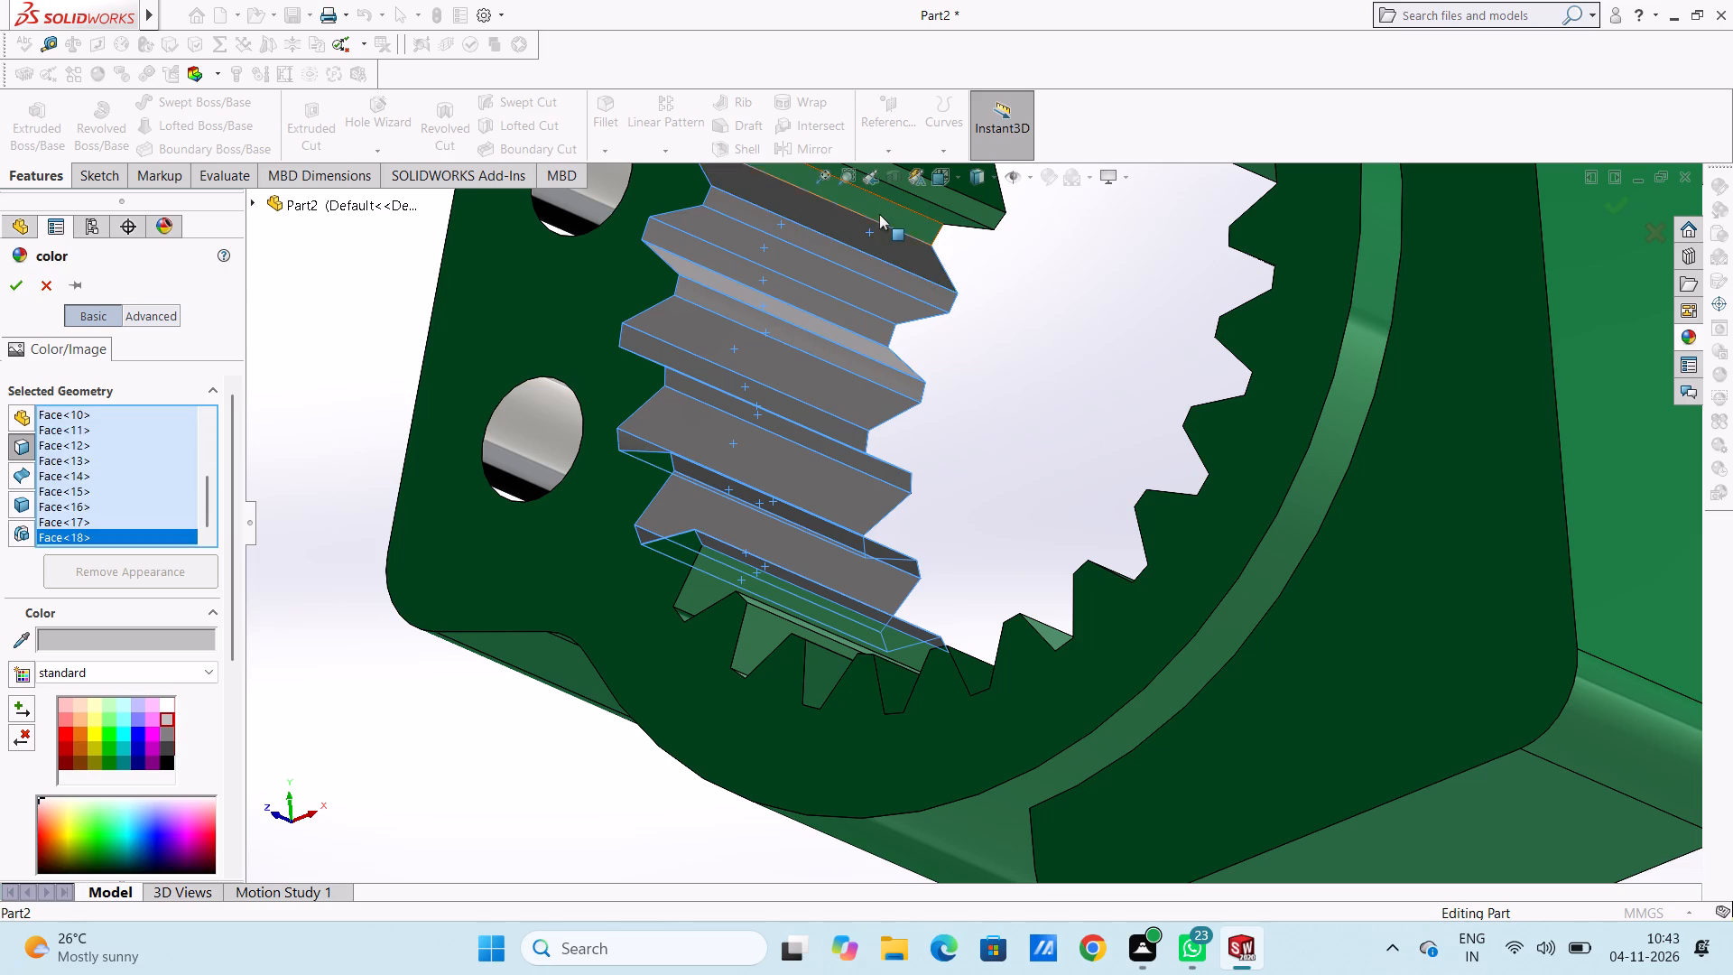
click(904, 195)
click(988, 205)
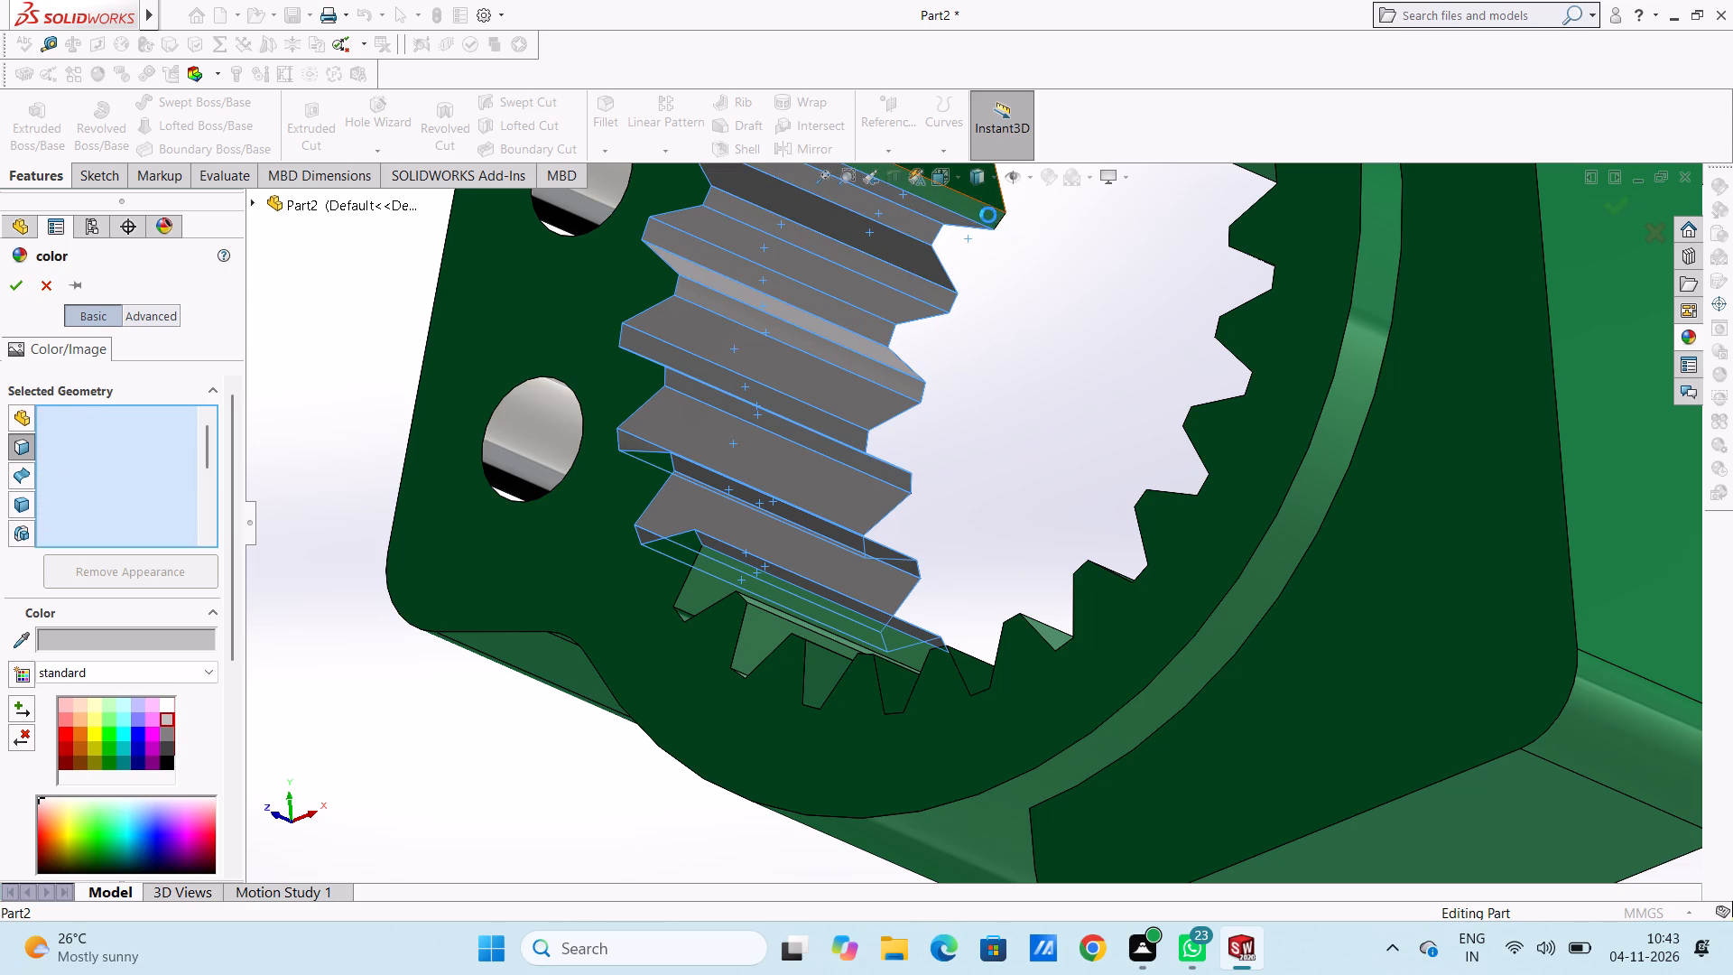
click(982, 211)
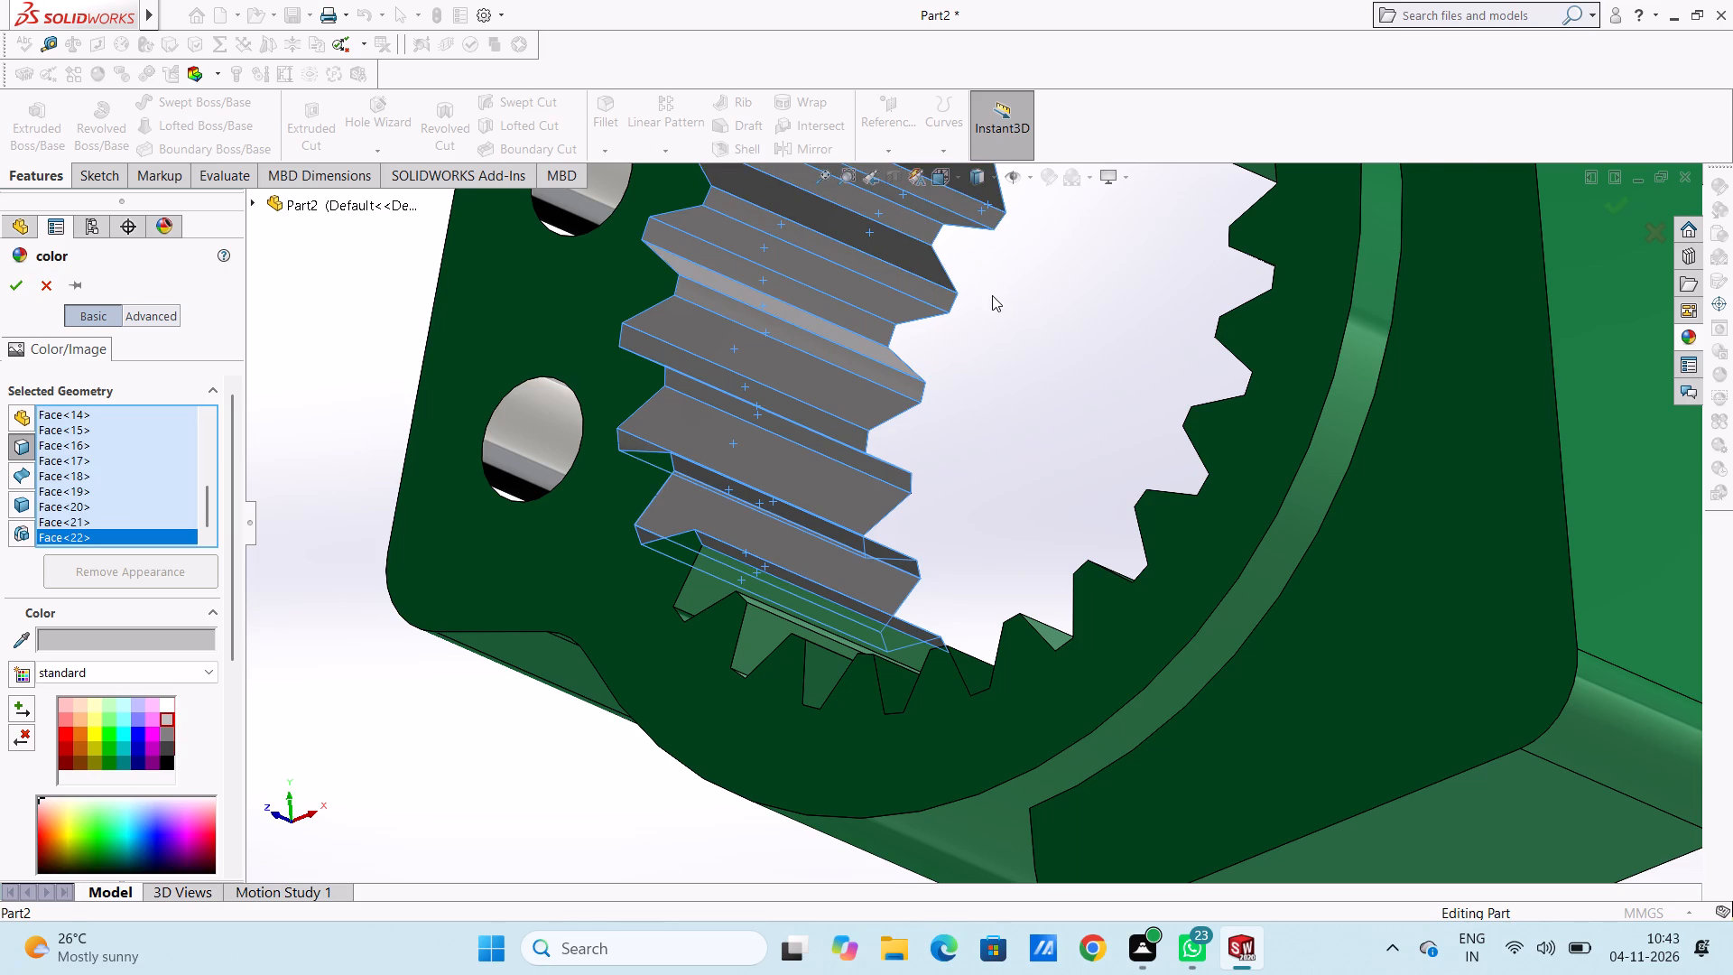
Add the green tooth face at the lower end of the grey run on the ring's arm side to the light grey colouring.
middle_drag(995, 300, 1013, 364)
scroll(882, 603, up, 3)
middle_drag(882, 603, 896, 644)
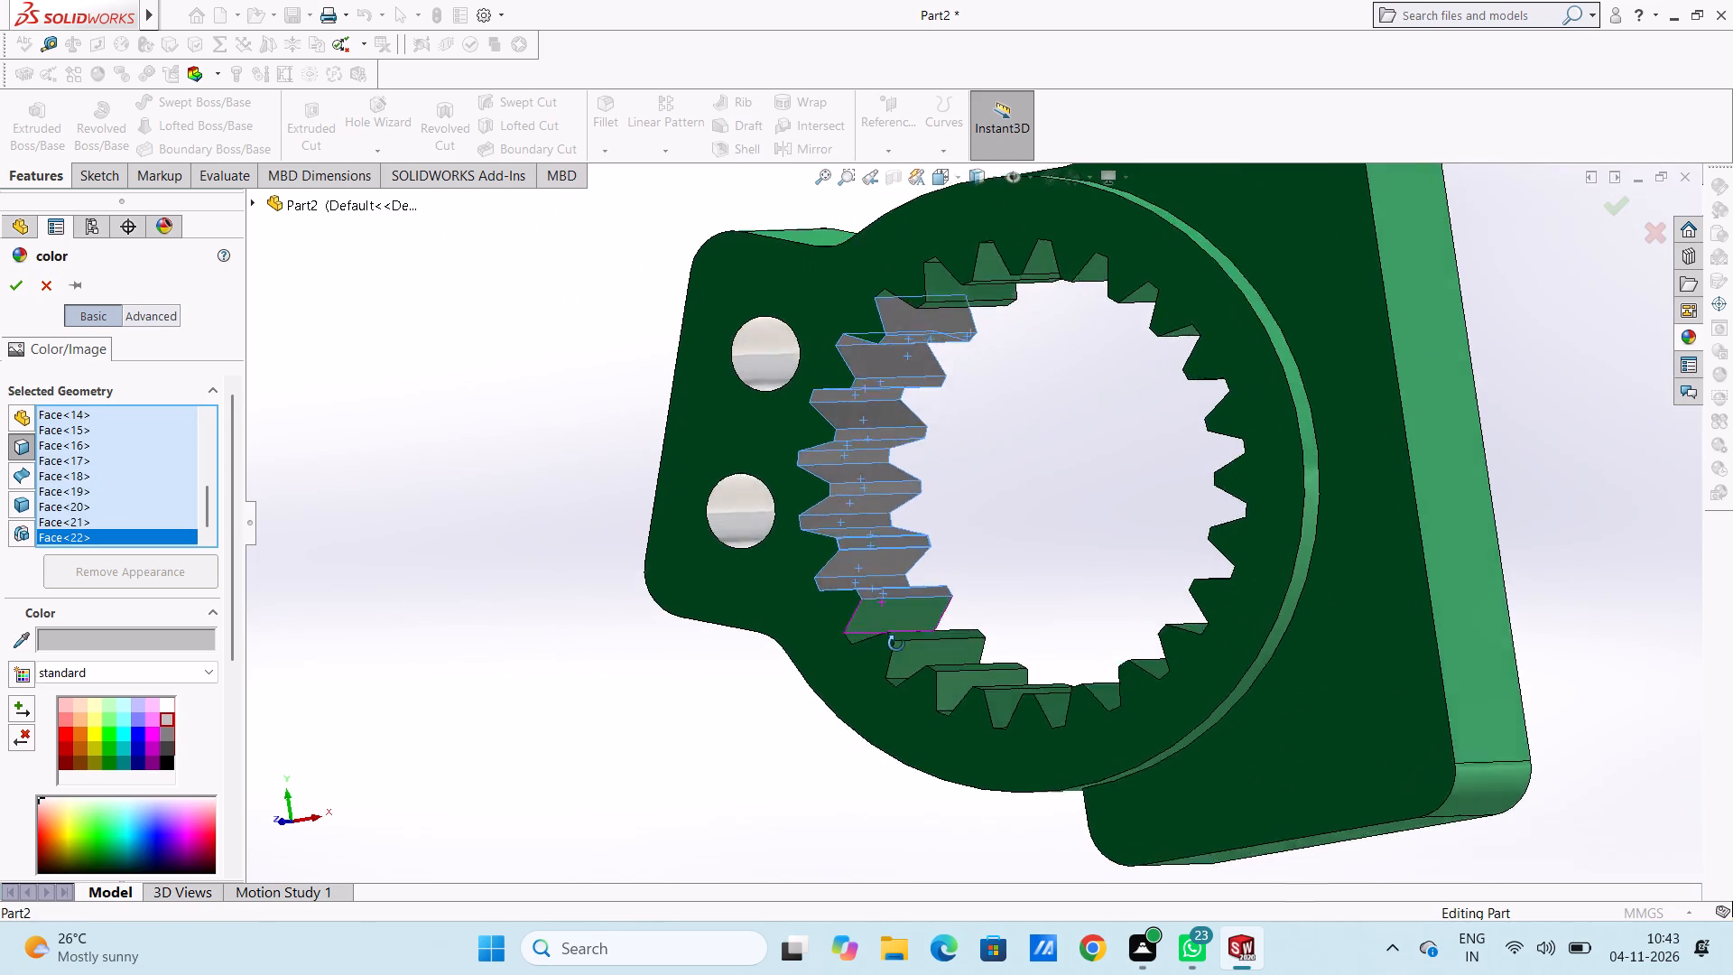
middle_drag(896, 644, 887, 543)
scroll(914, 653, down, 5)
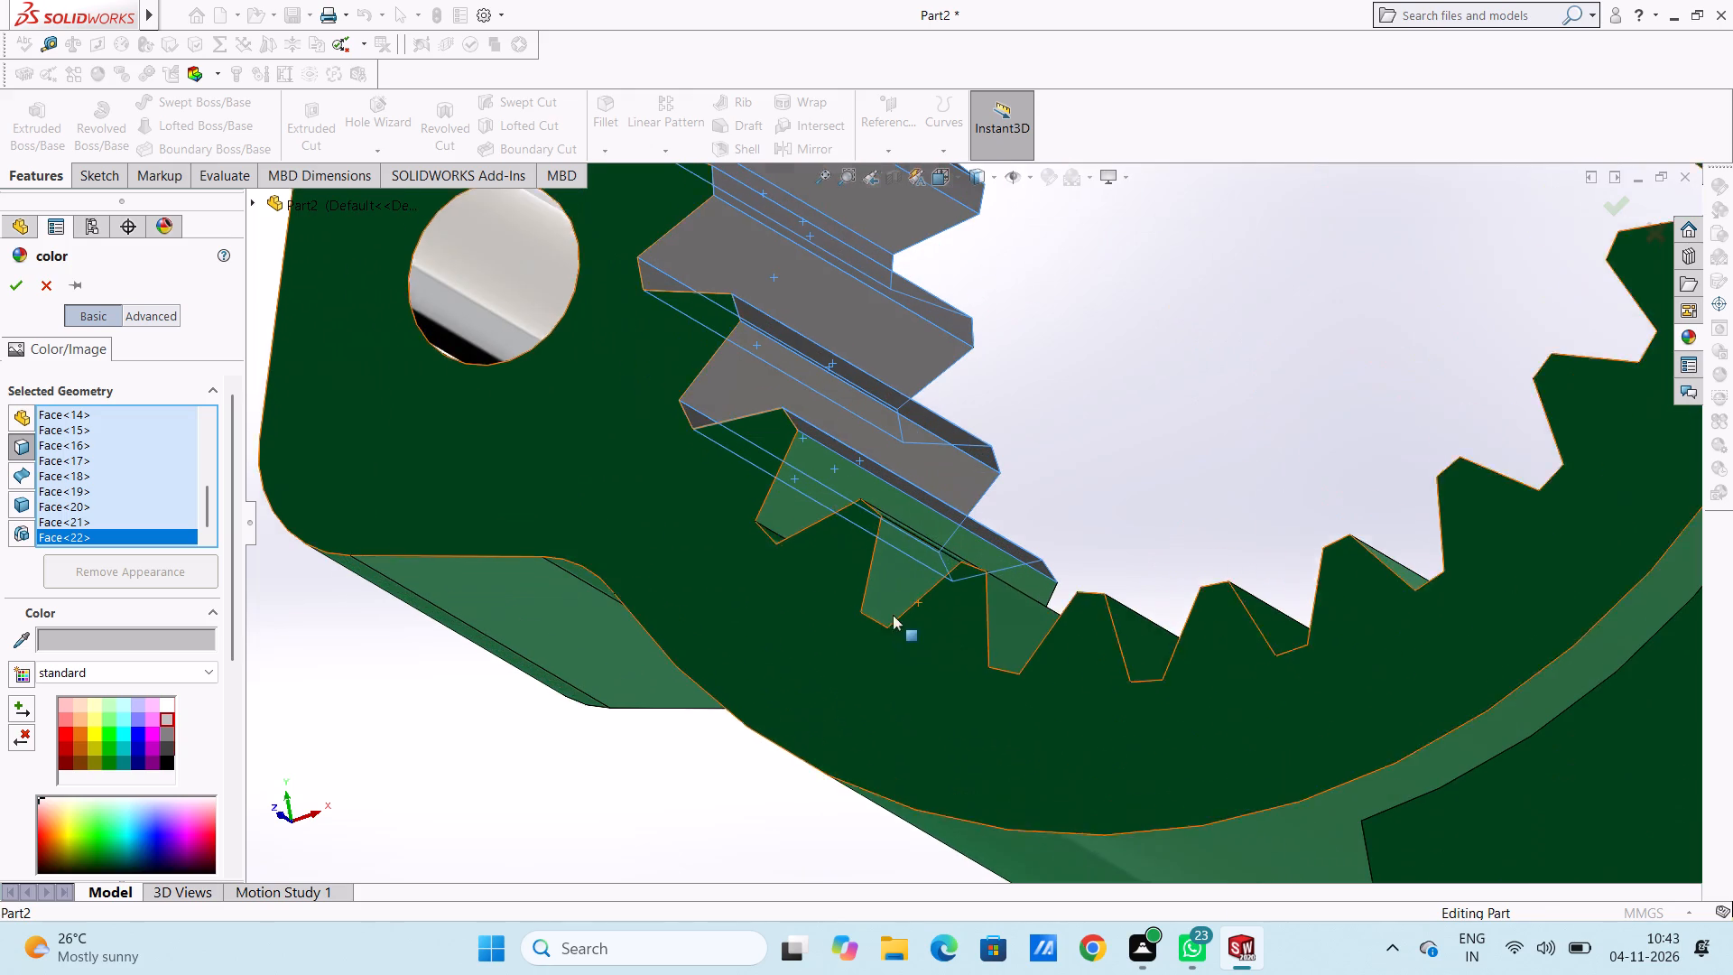
middle_drag(940, 479, 939, 537)
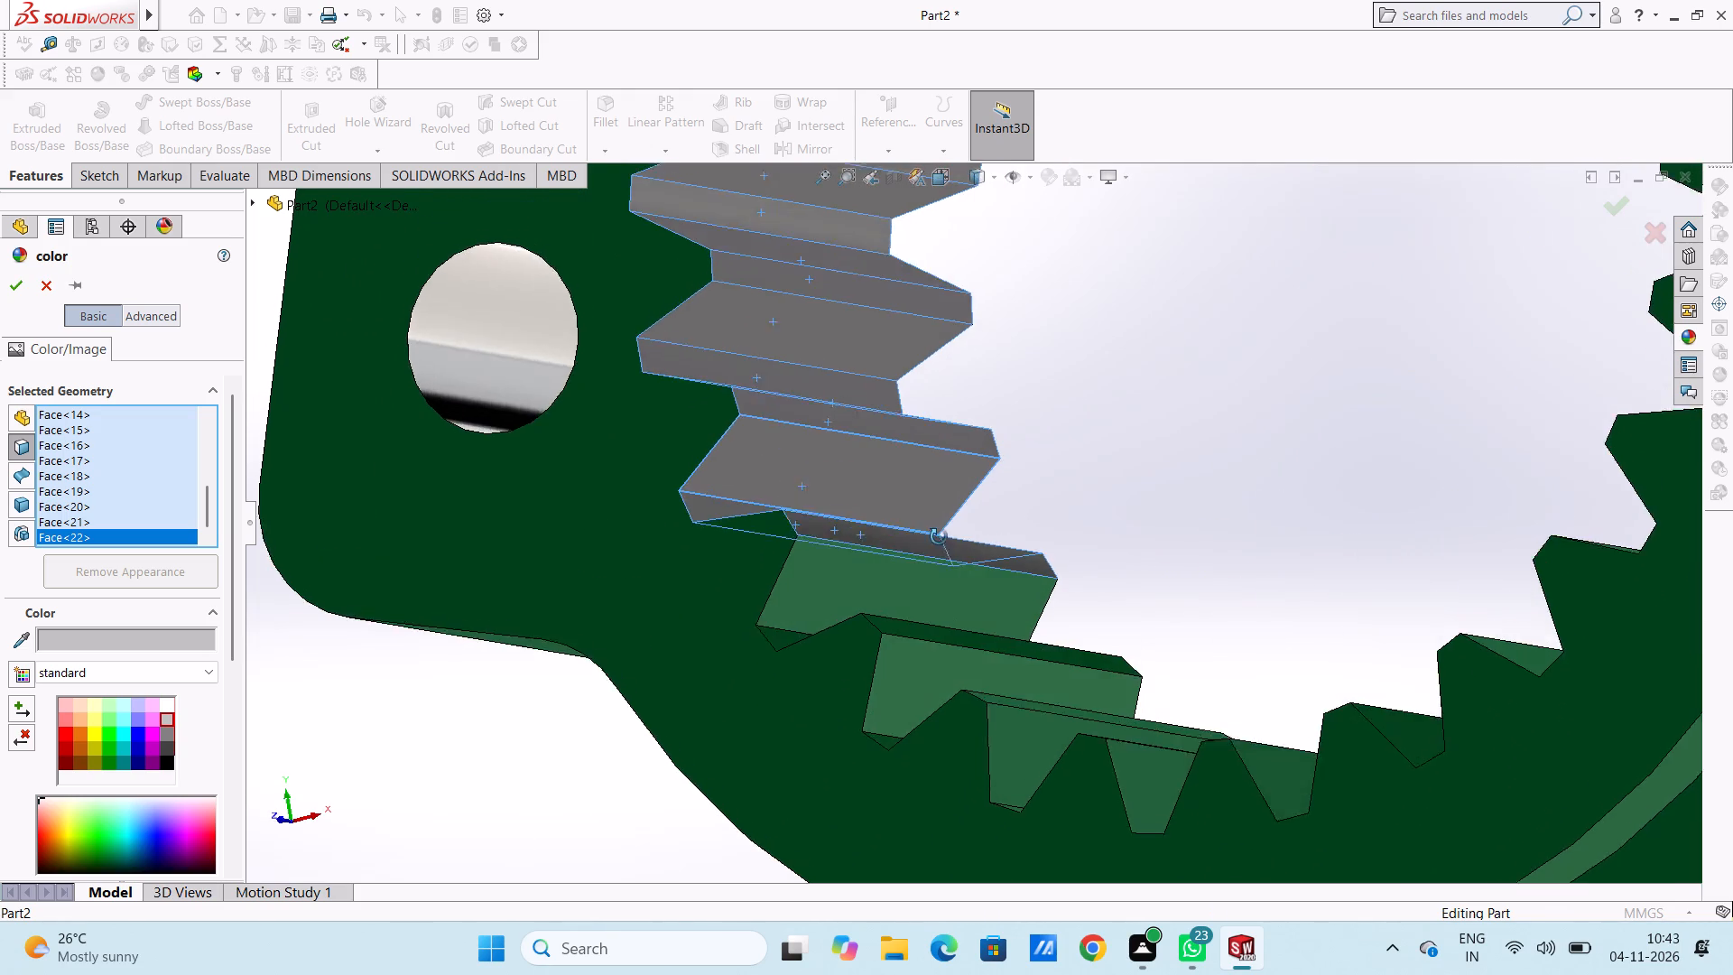
middle_drag(939, 537, 936, 557)
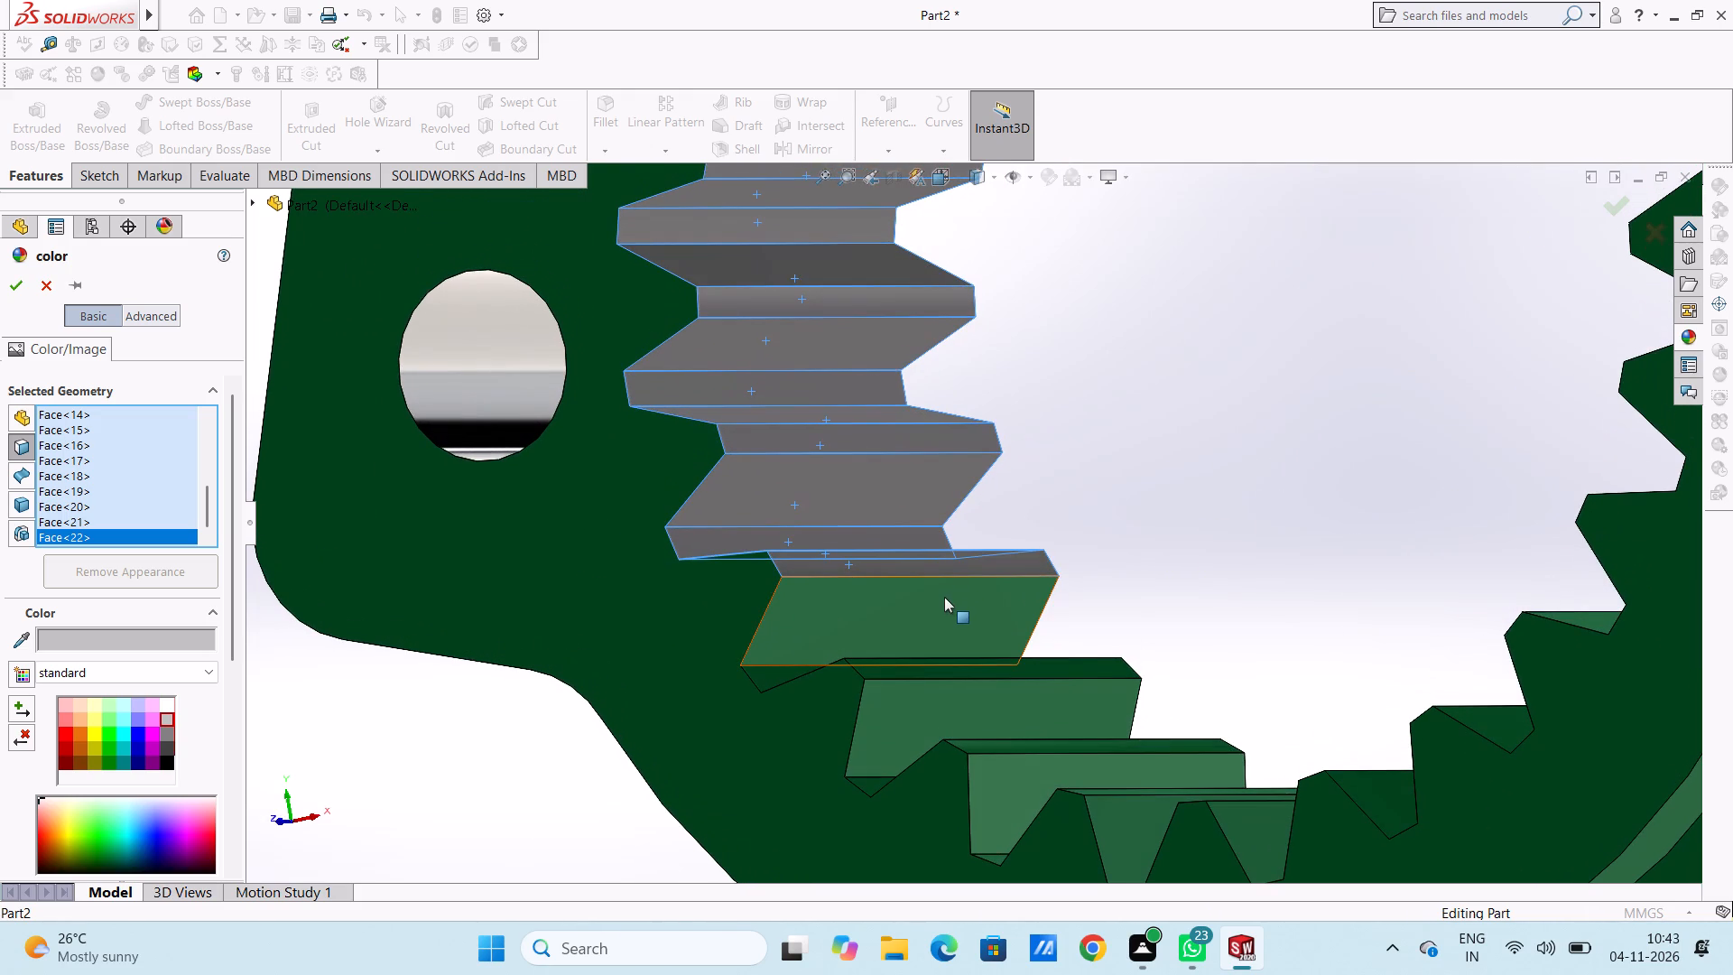
click(943, 597)
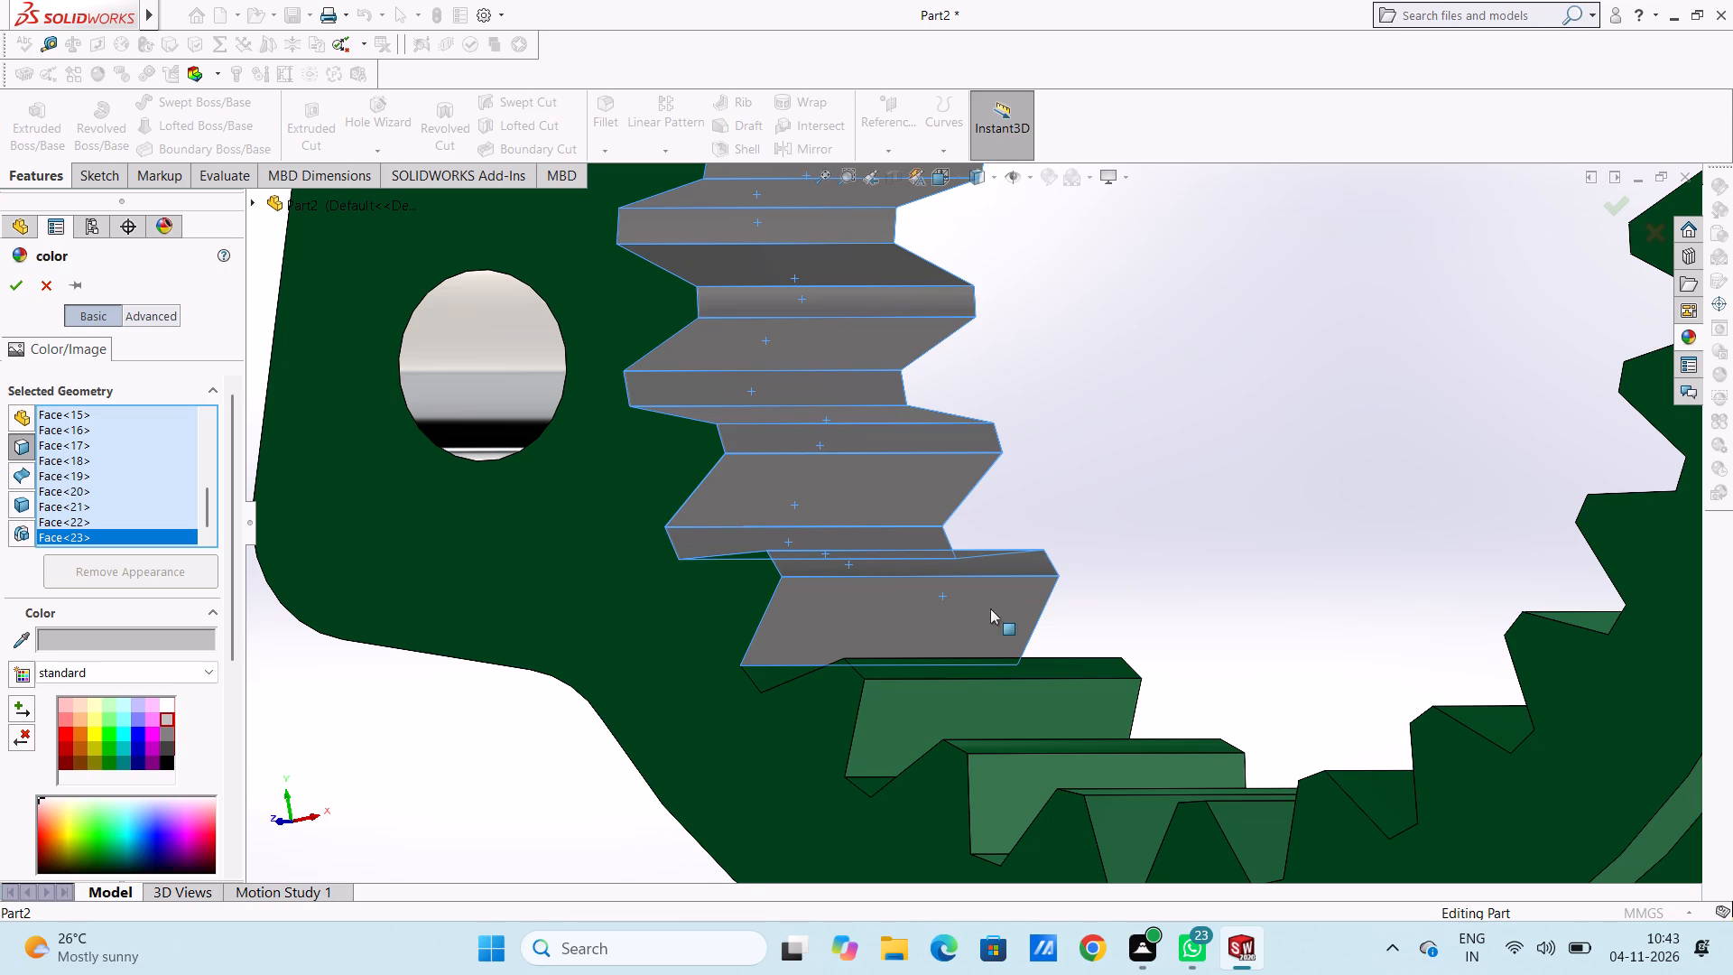
click(841, 711)
click(841, 711)
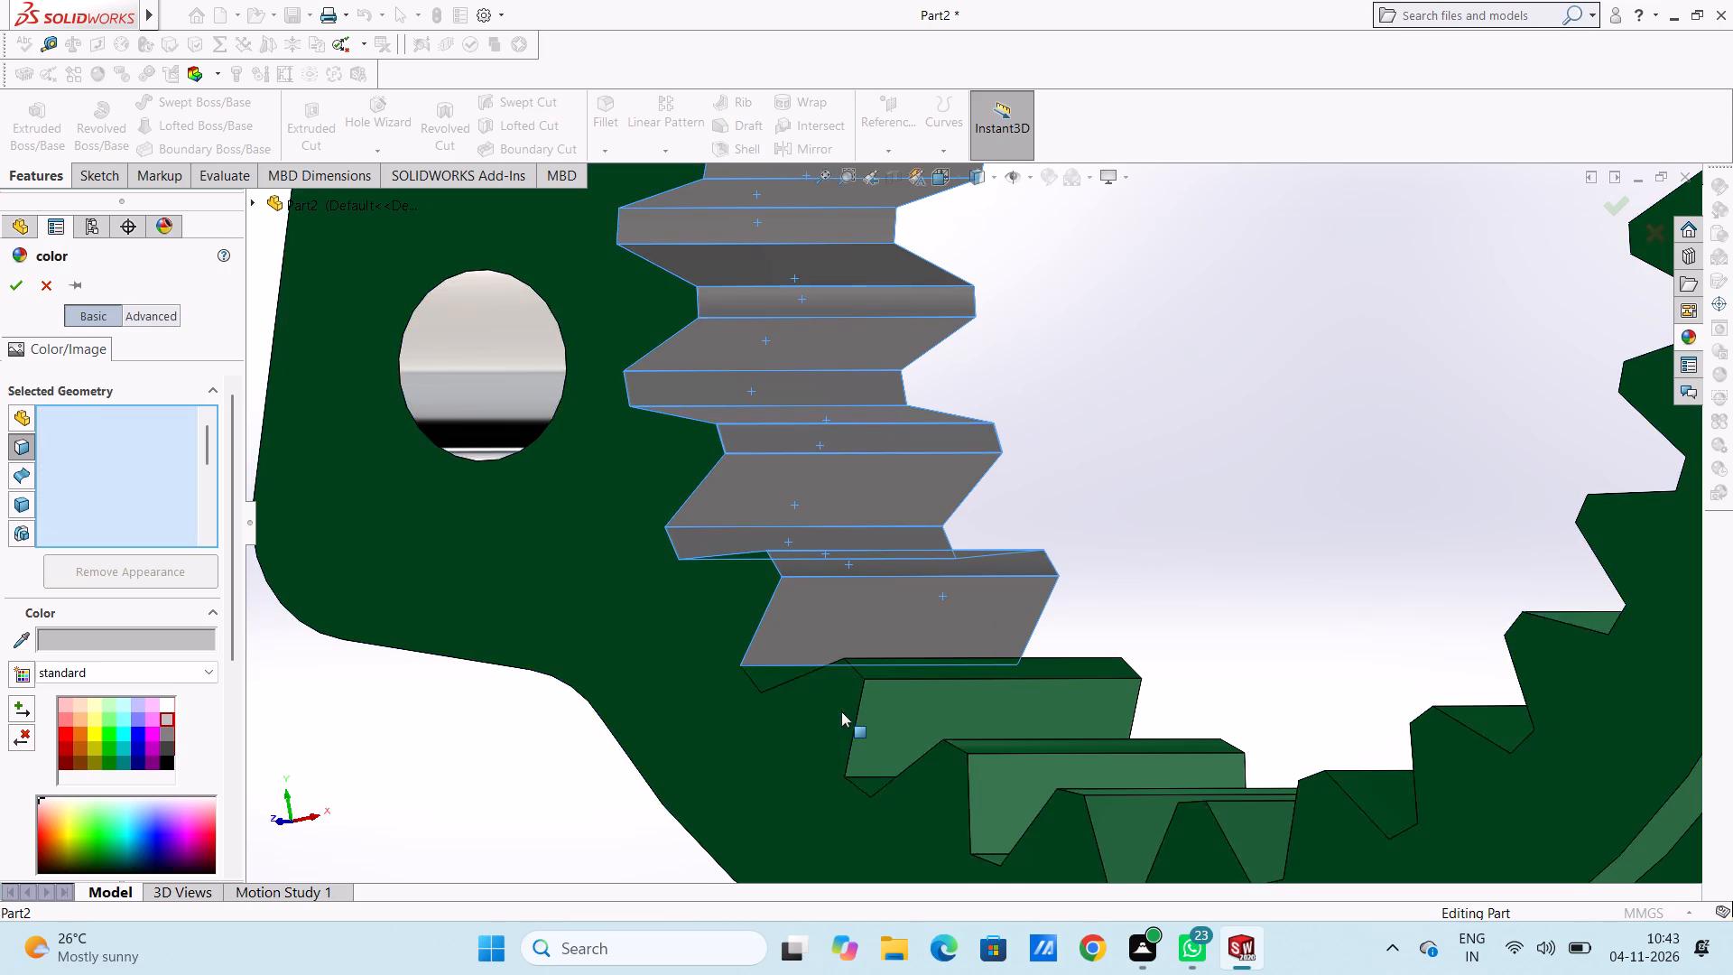
Extend the light grey colouring to eight more tooth faces going down the ring's arm side toward its bottom.
scroll(1218, 411, up, 4)
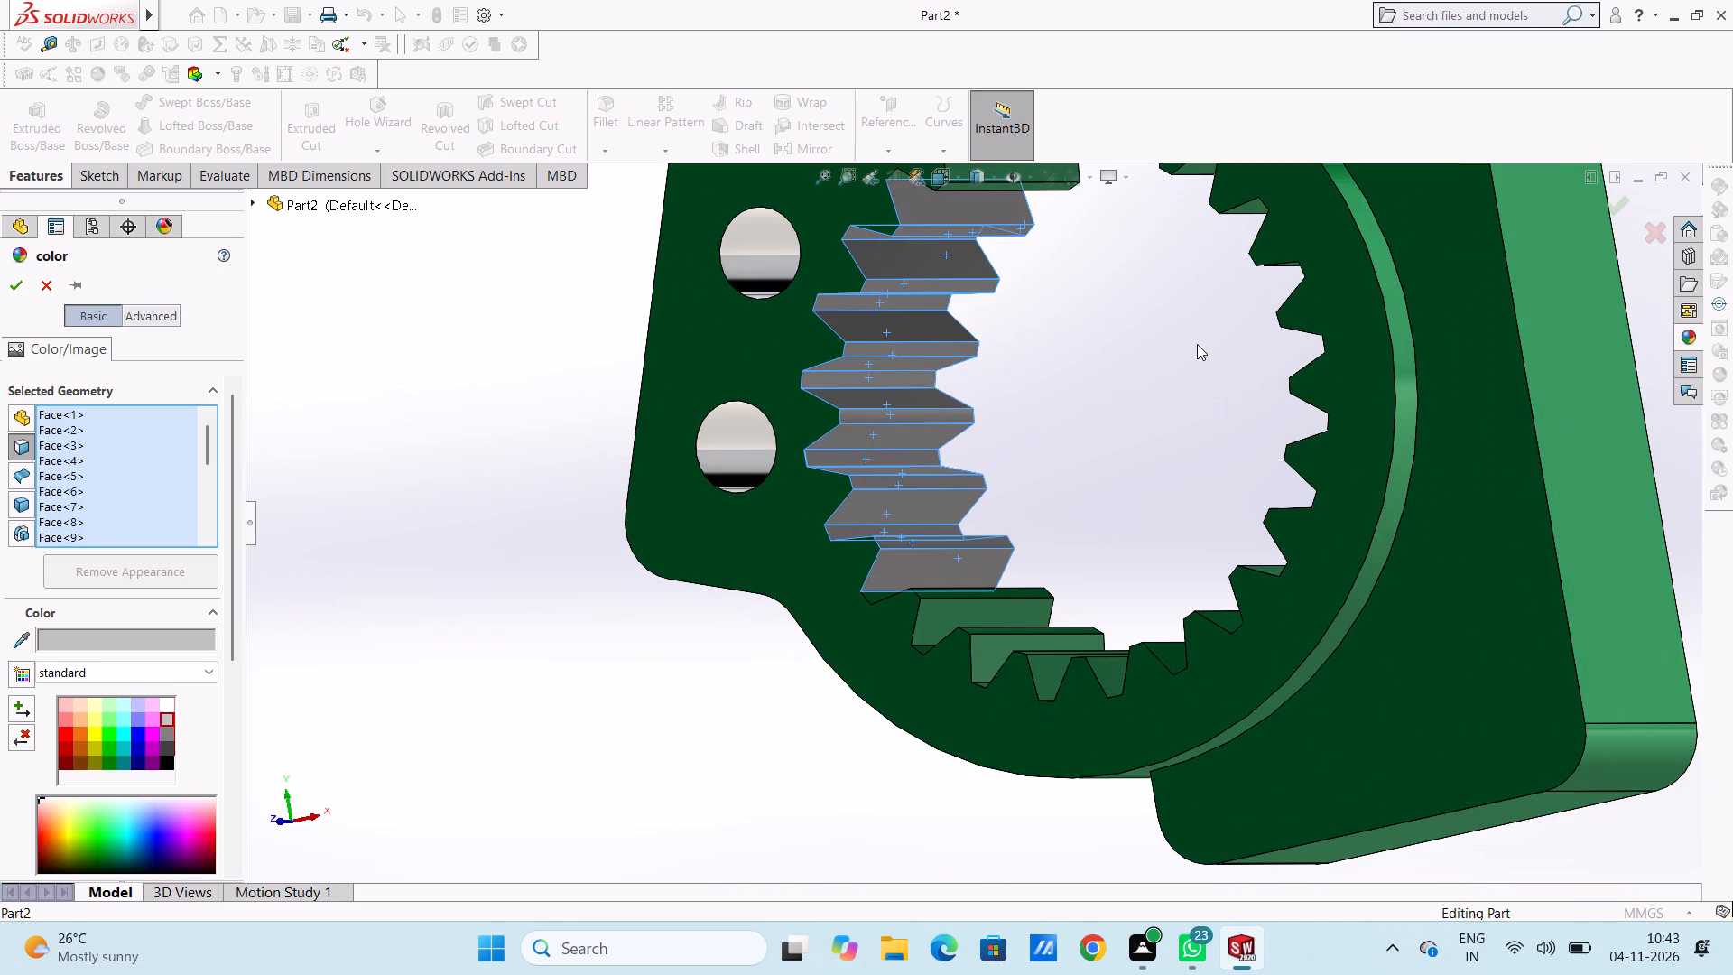
scroll(1200, 350, up, 3)
middle_drag(1199, 358, 1227, 375)
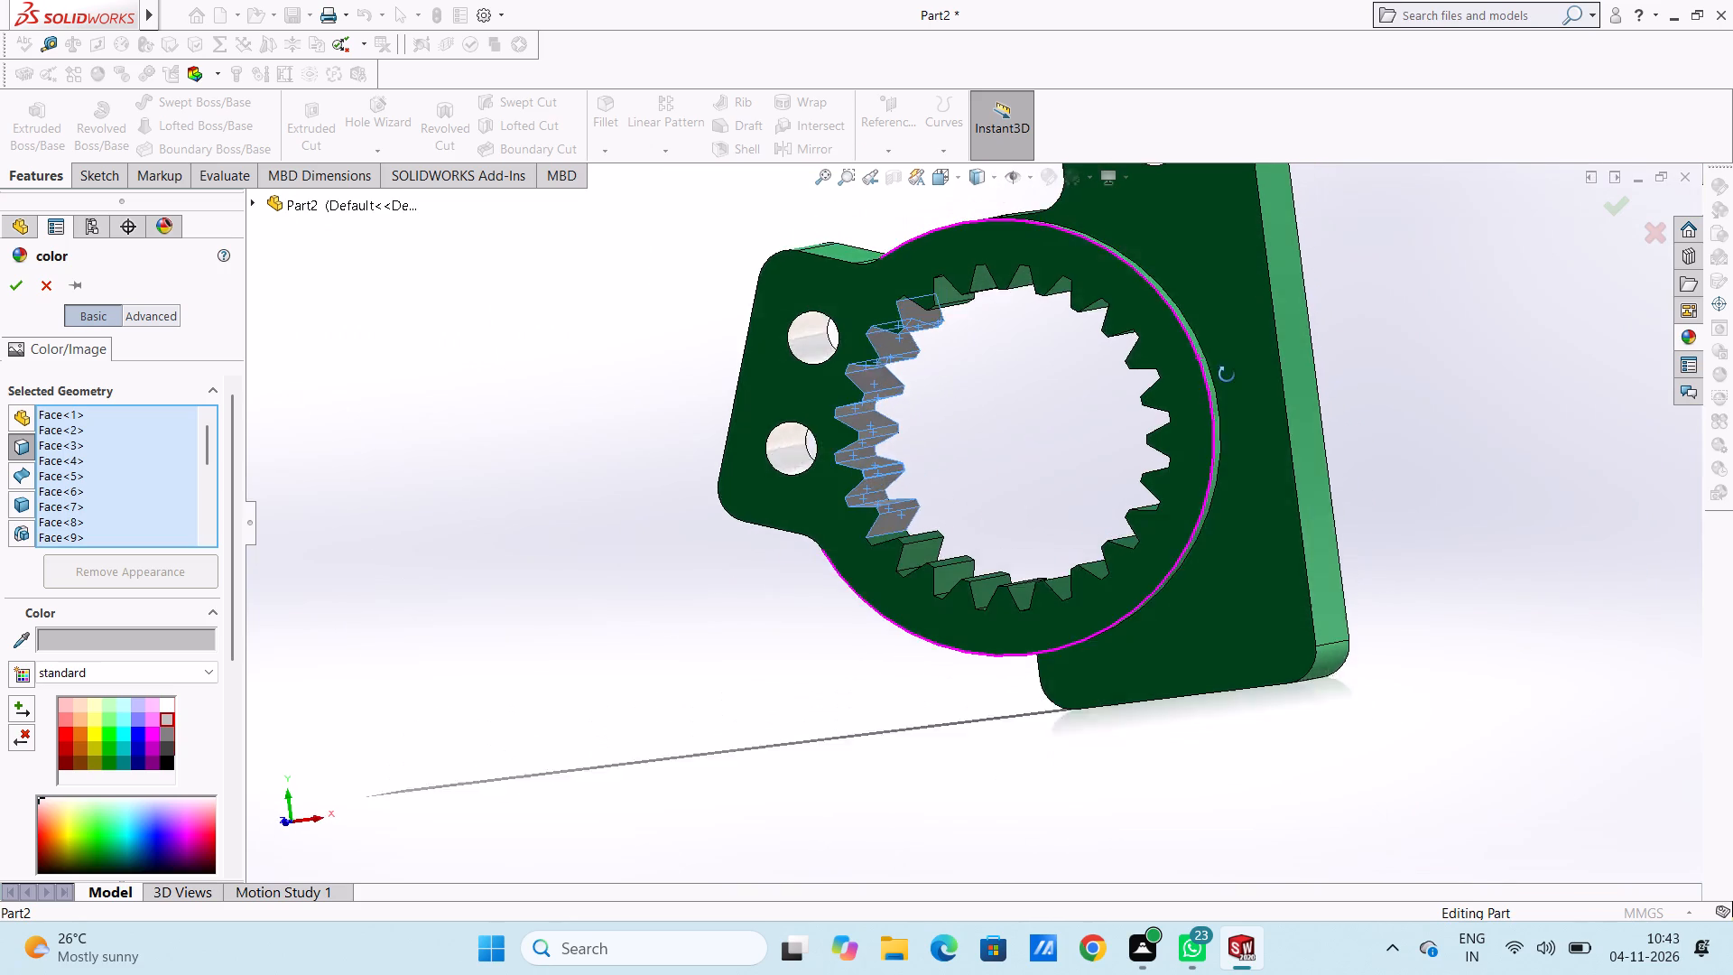
middle_drag(1227, 375, 1285, 369)
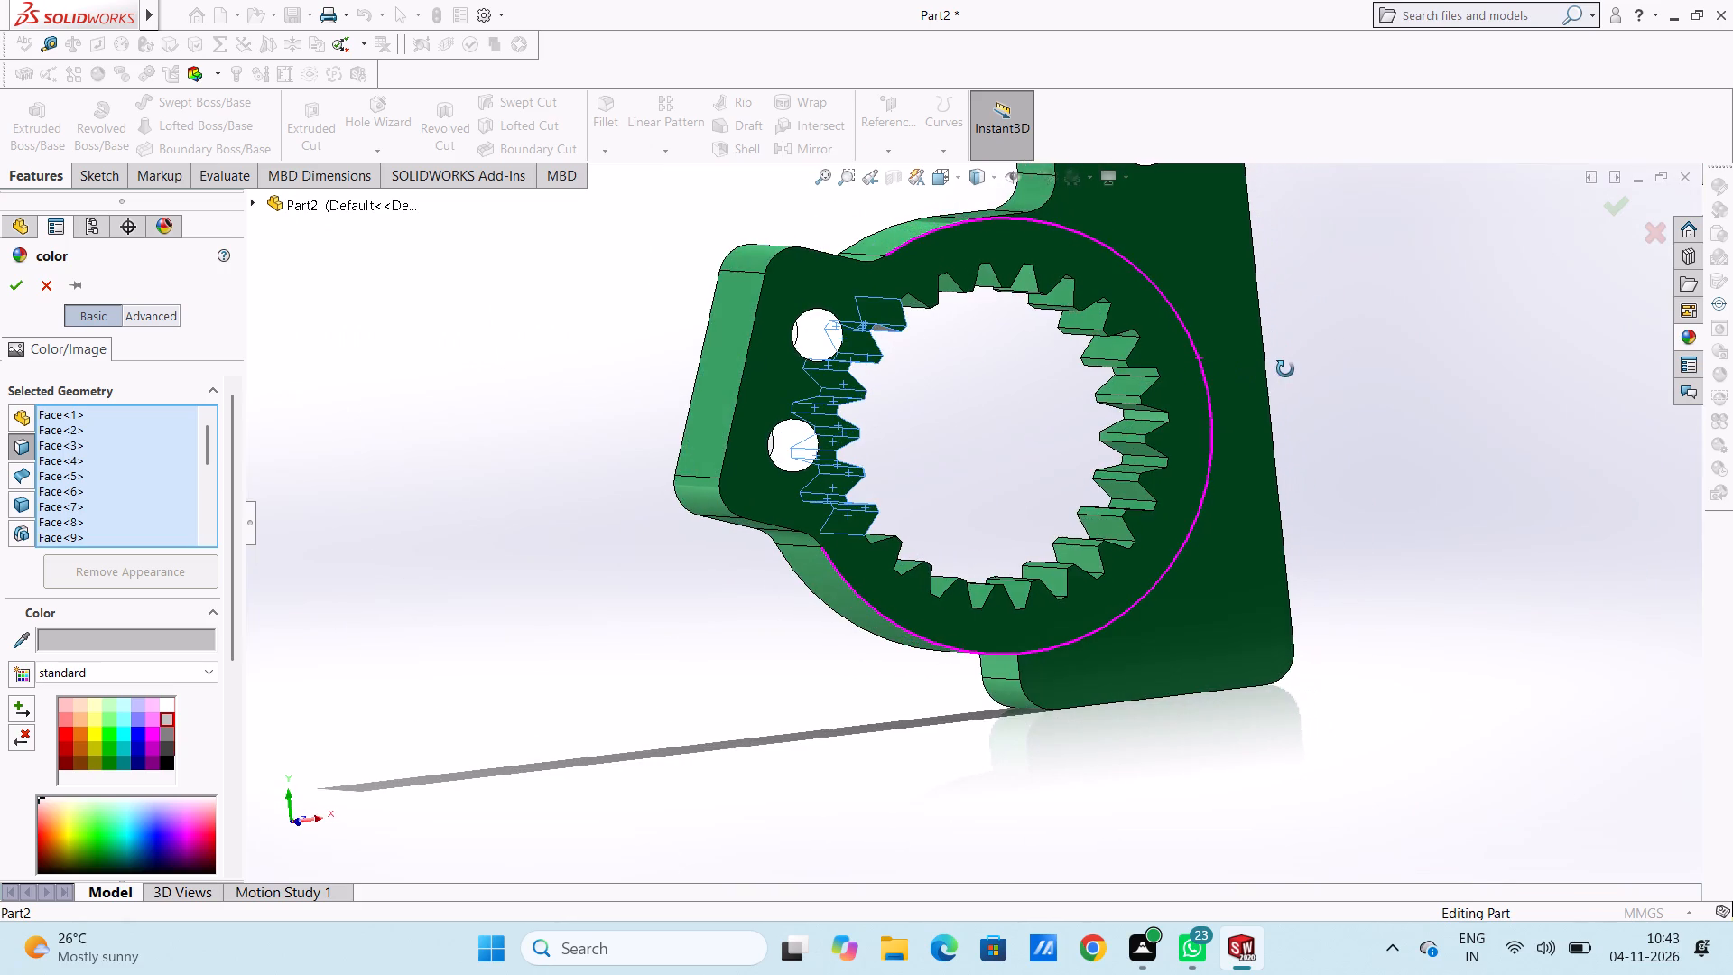
middle_drag(1285, 369, 1209, 380)
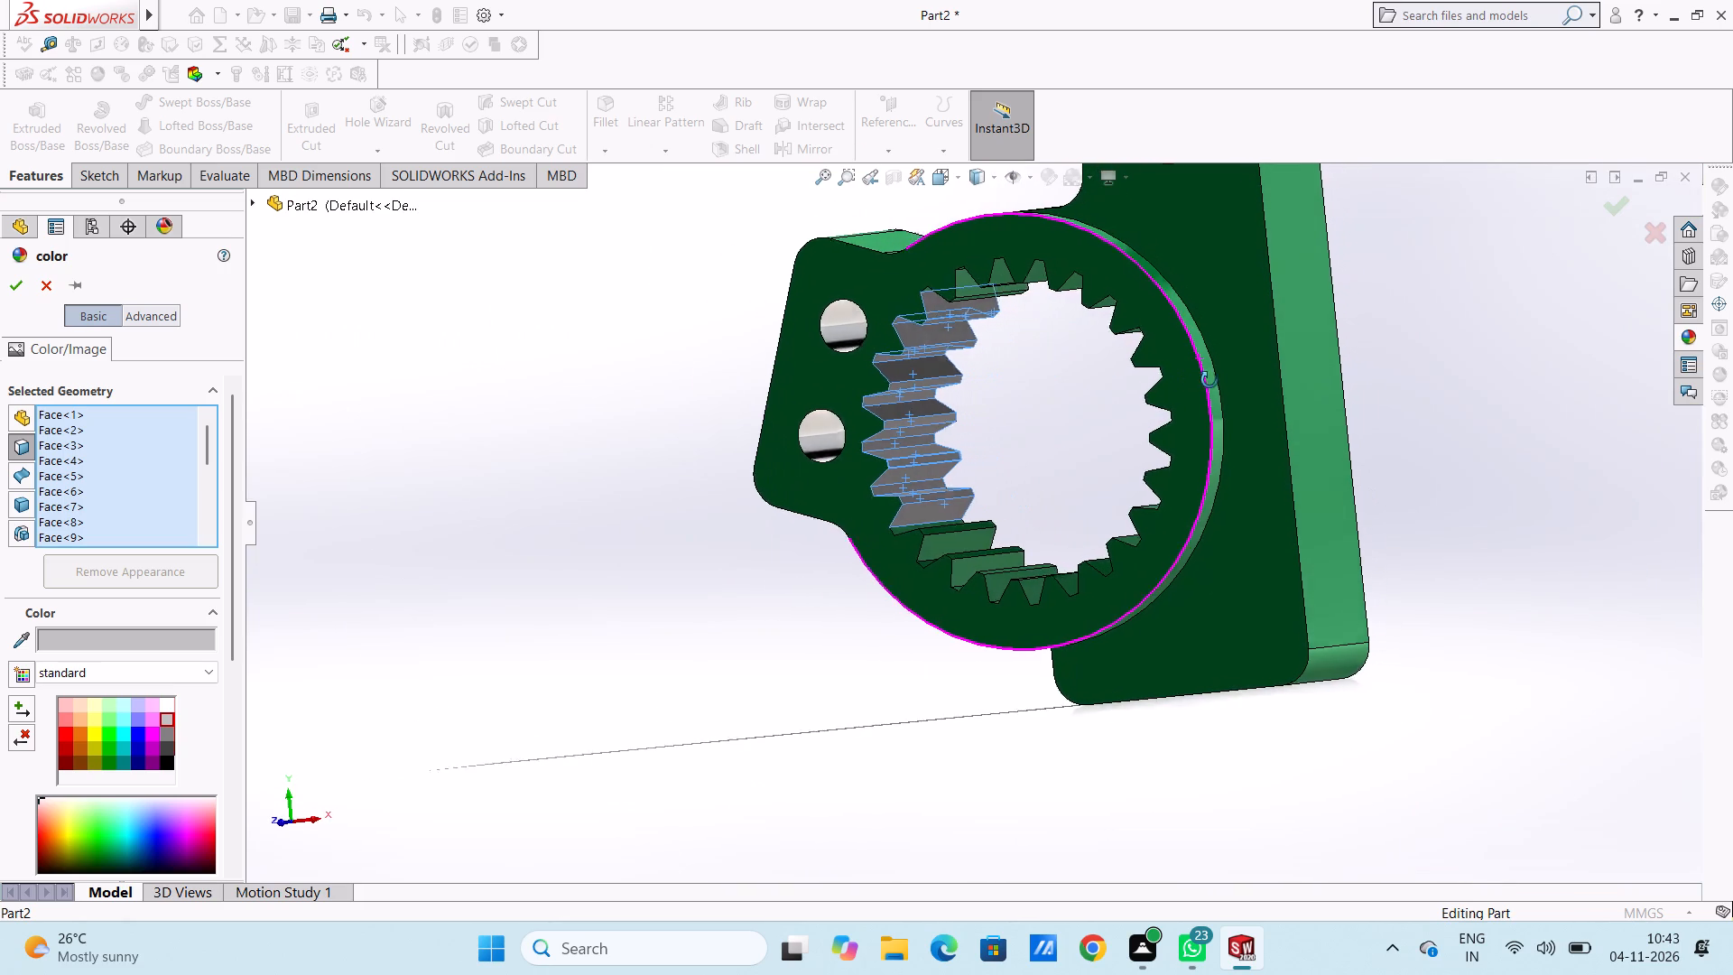
middle_drag(1209, 380, 1237, 377)
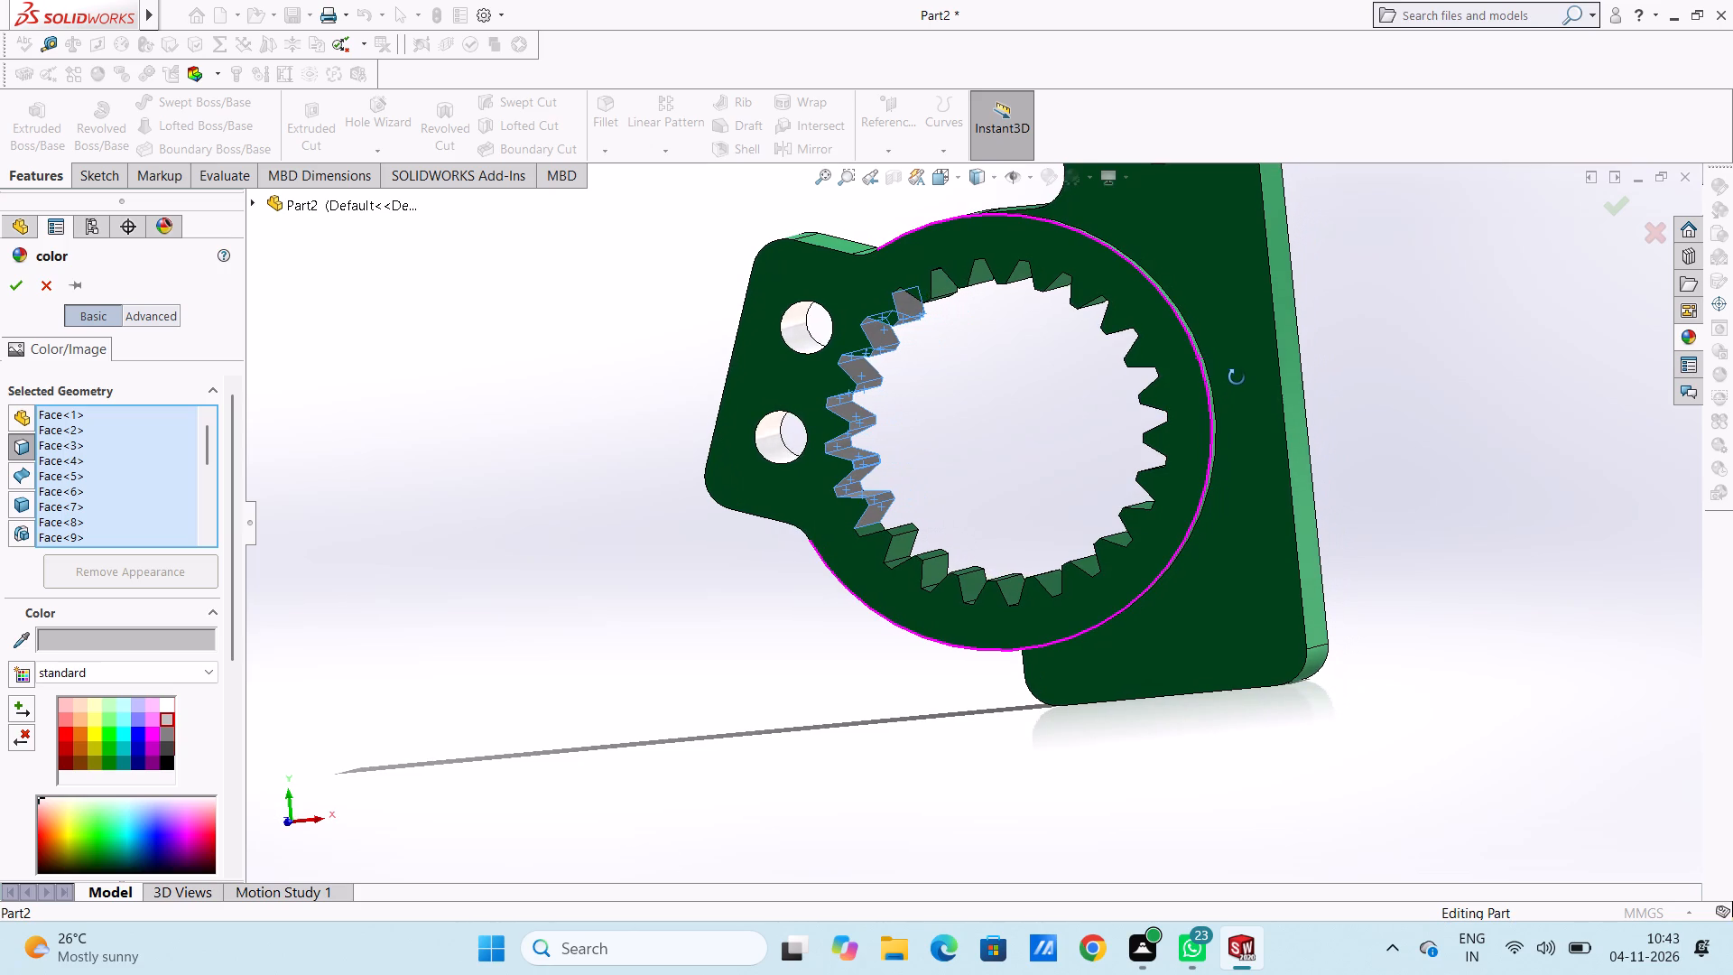
middle_drag(1237, 377, 1212, 388)
scroll(874, 490, down, 4)
middle_drag(961, 541, 987, 599)
scroll(962, 560, down, 3)
middle_drag(921, 524, 888, 511)
click(886, 509)
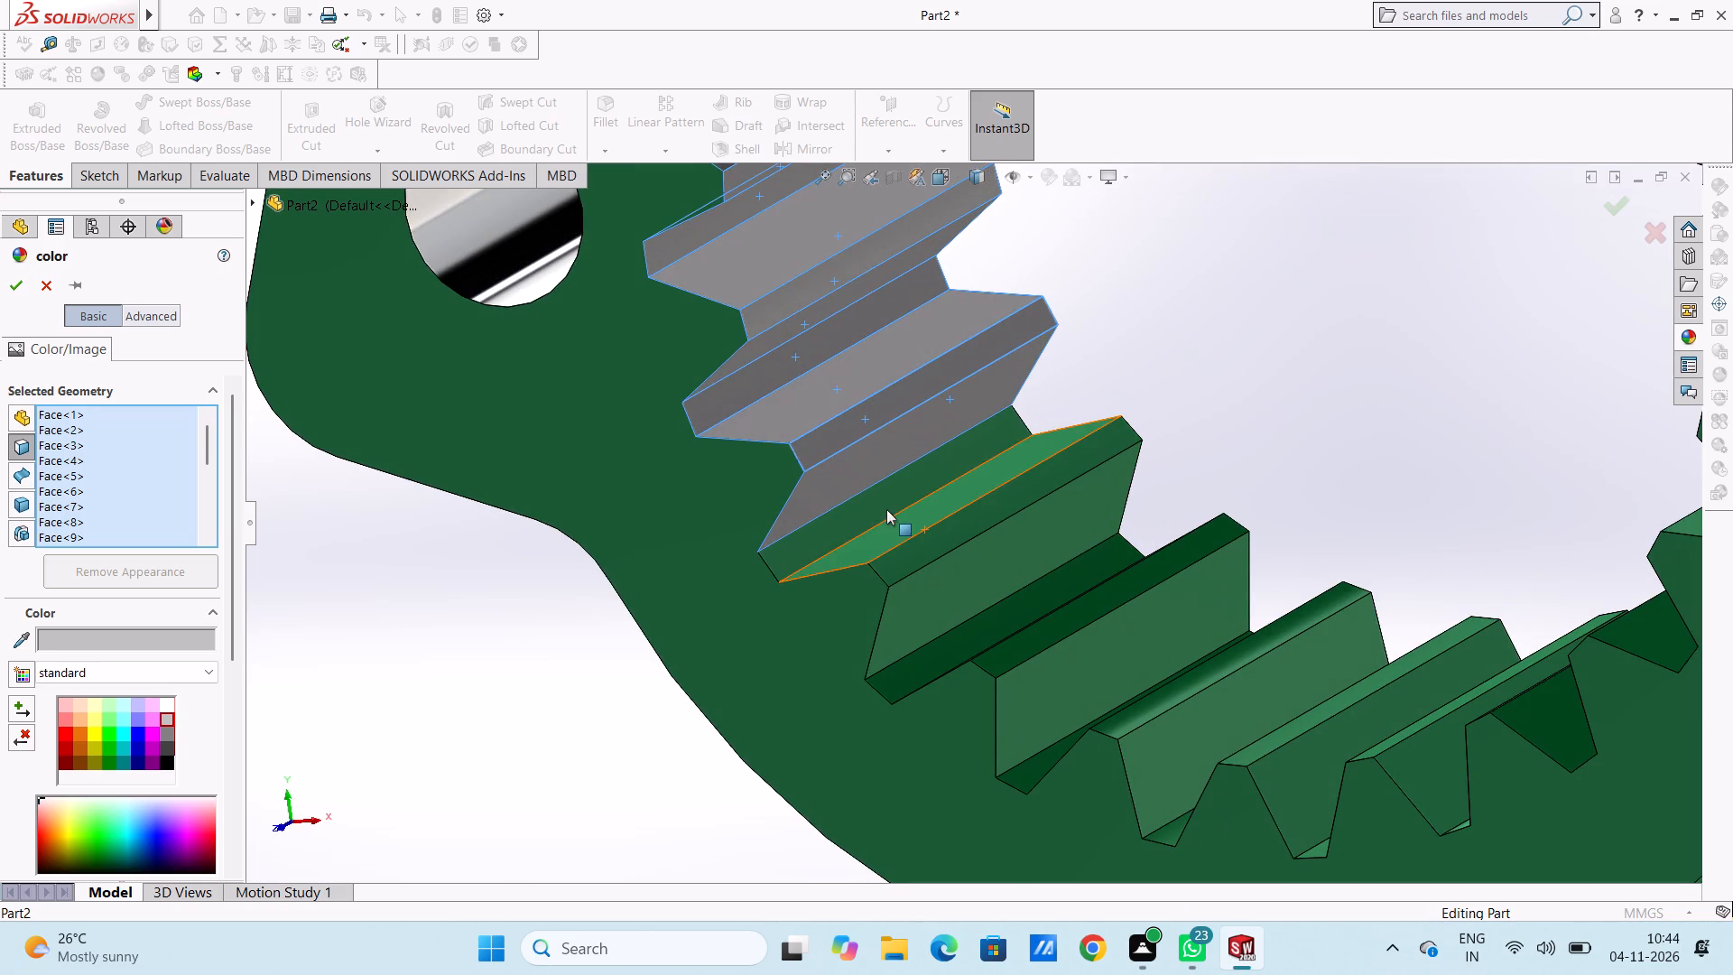
click(904, 531)
click(918, 551)
click(932, 597)
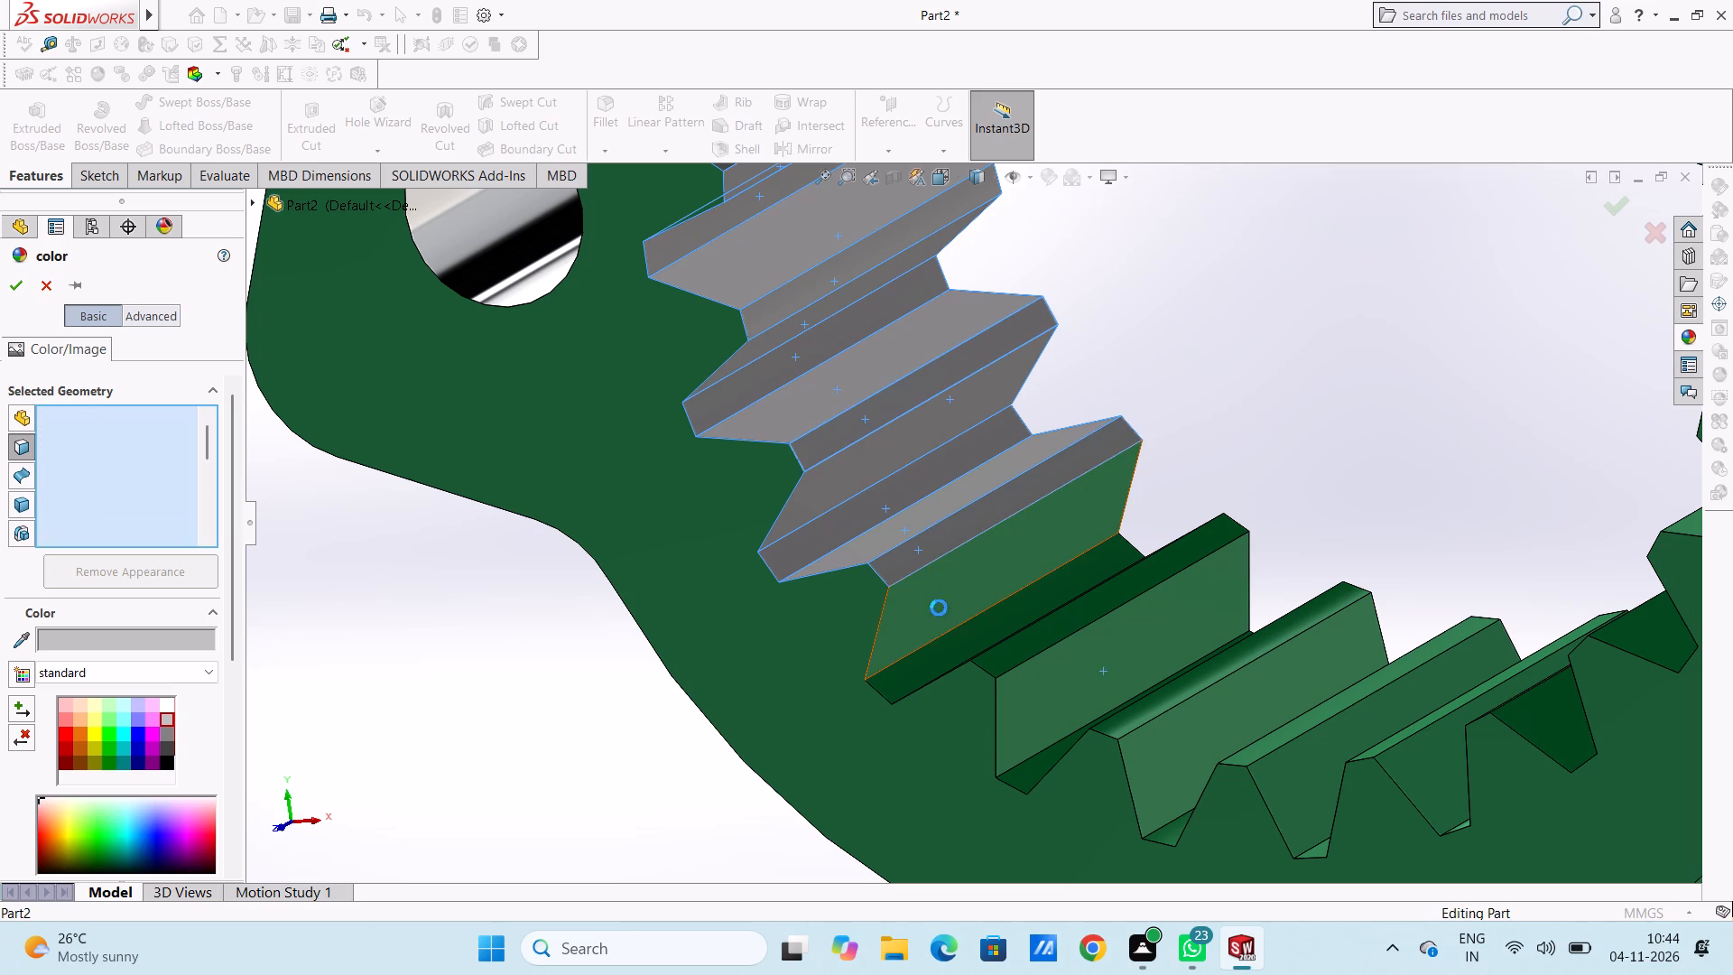
click(959, 636)
click(991, 658)
click(1053, 678)
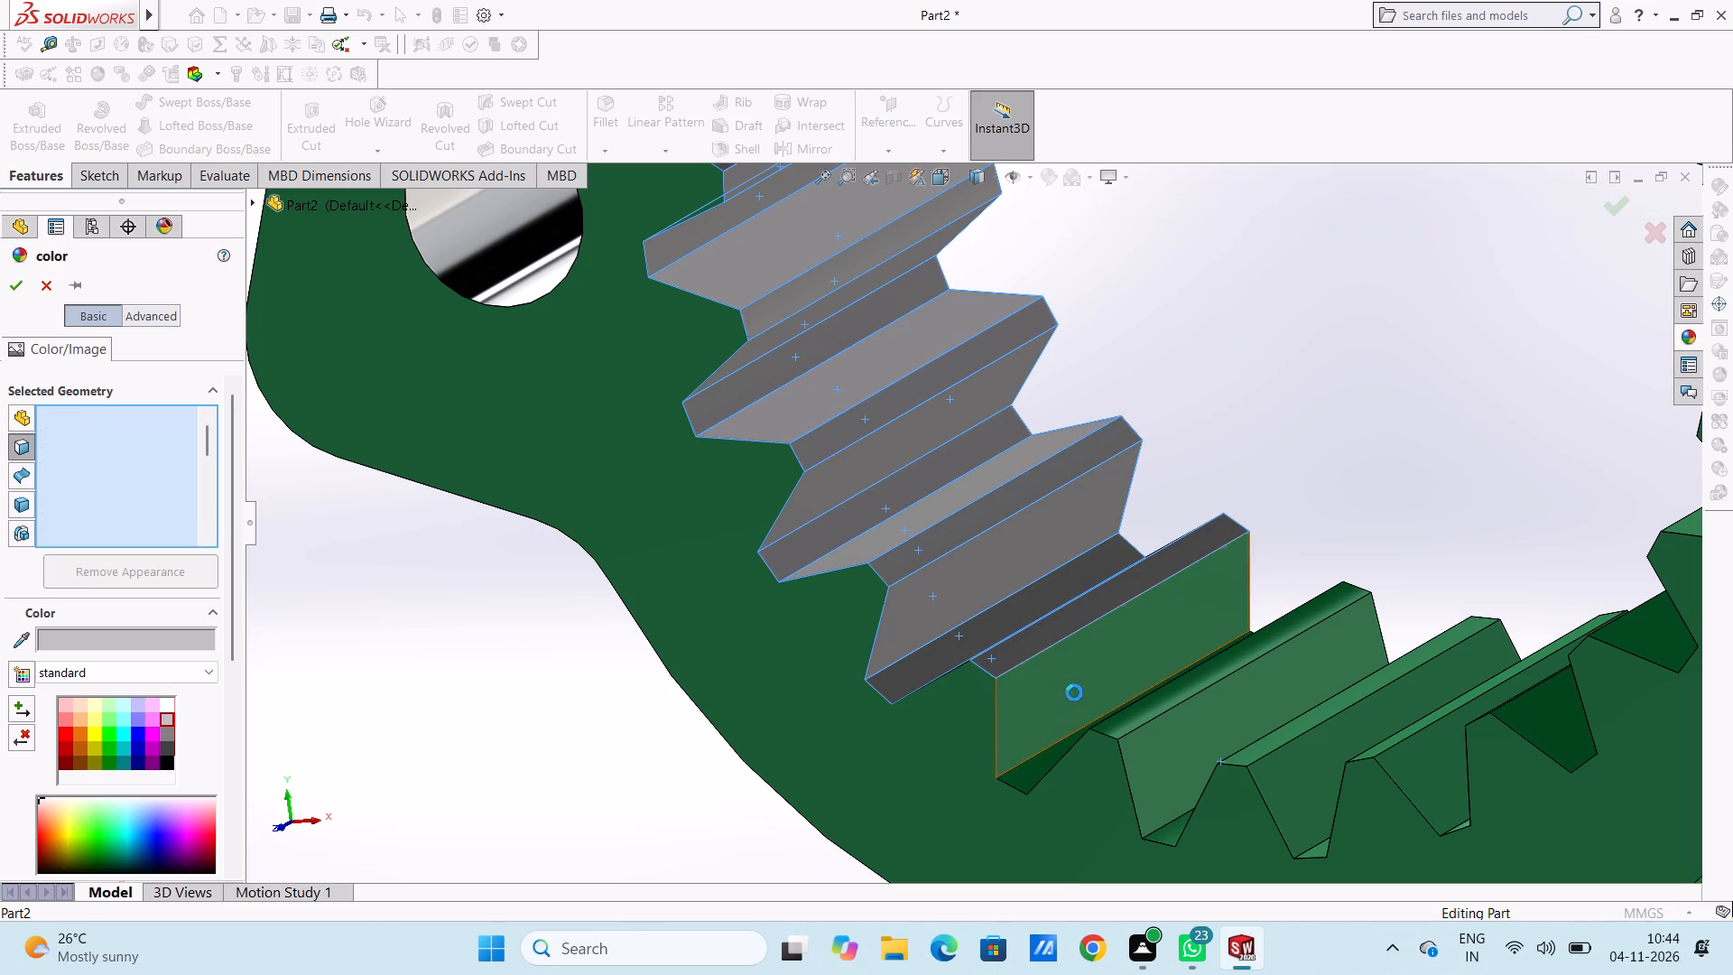
click(1043, 761)
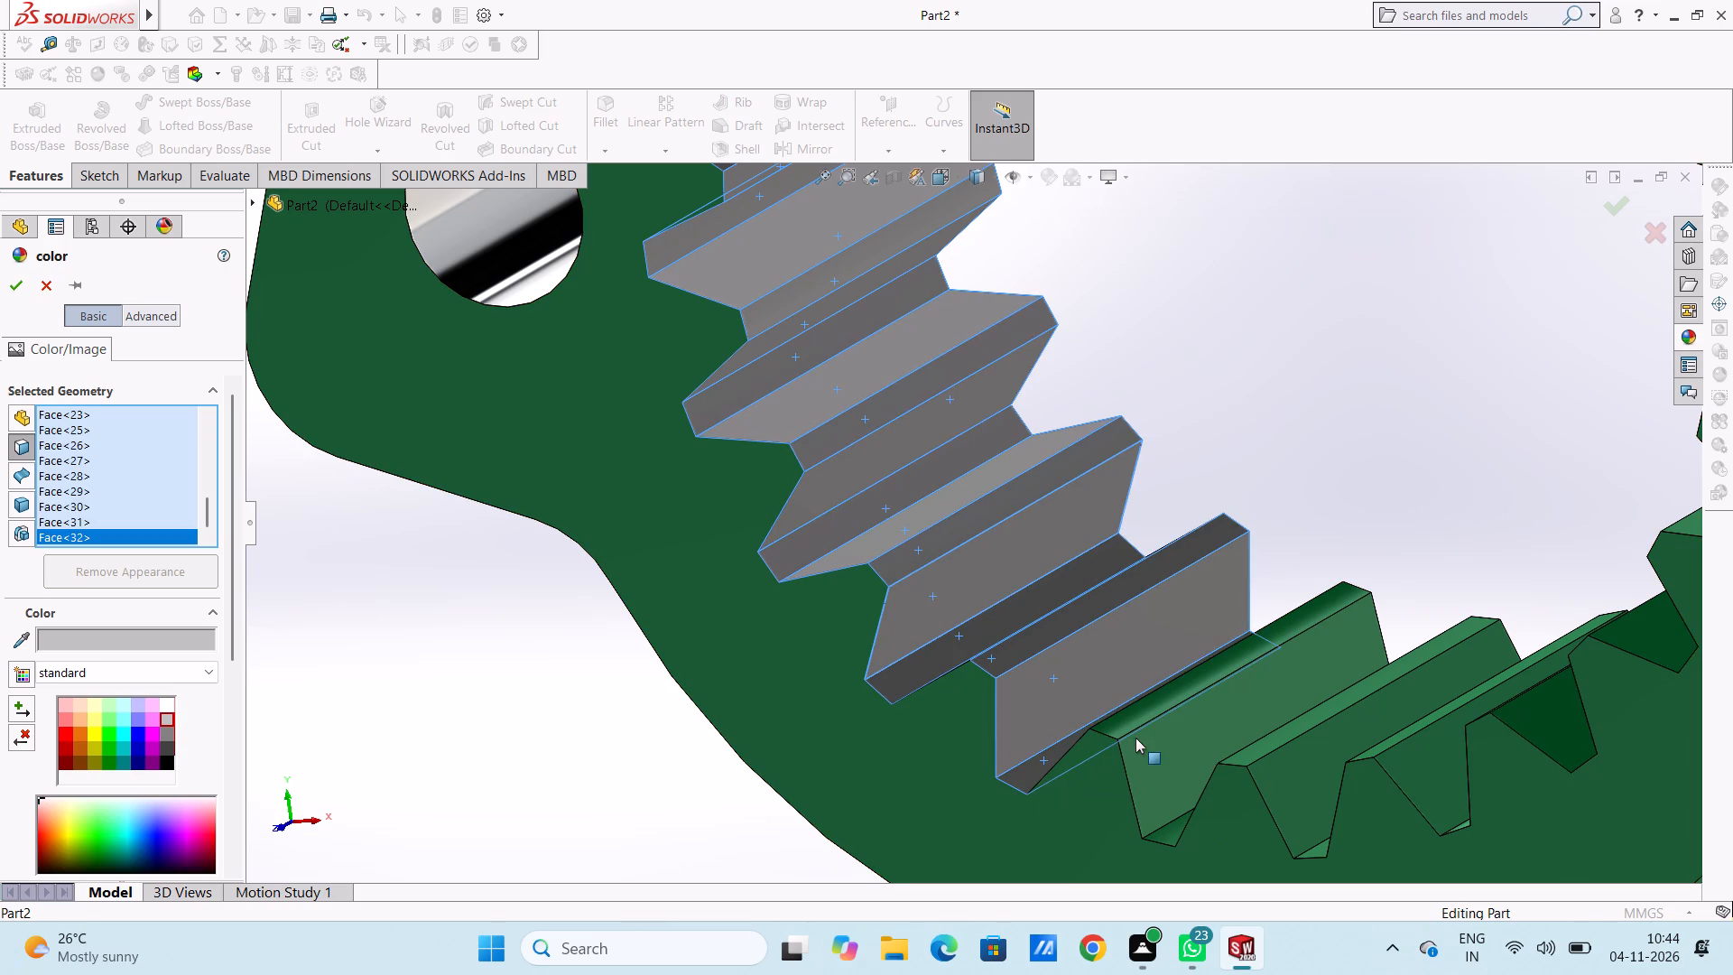
Add the next five tooth faces along the bottom of the ring to the light grey colouring.
click(1142, 721)
click(1151, 740)
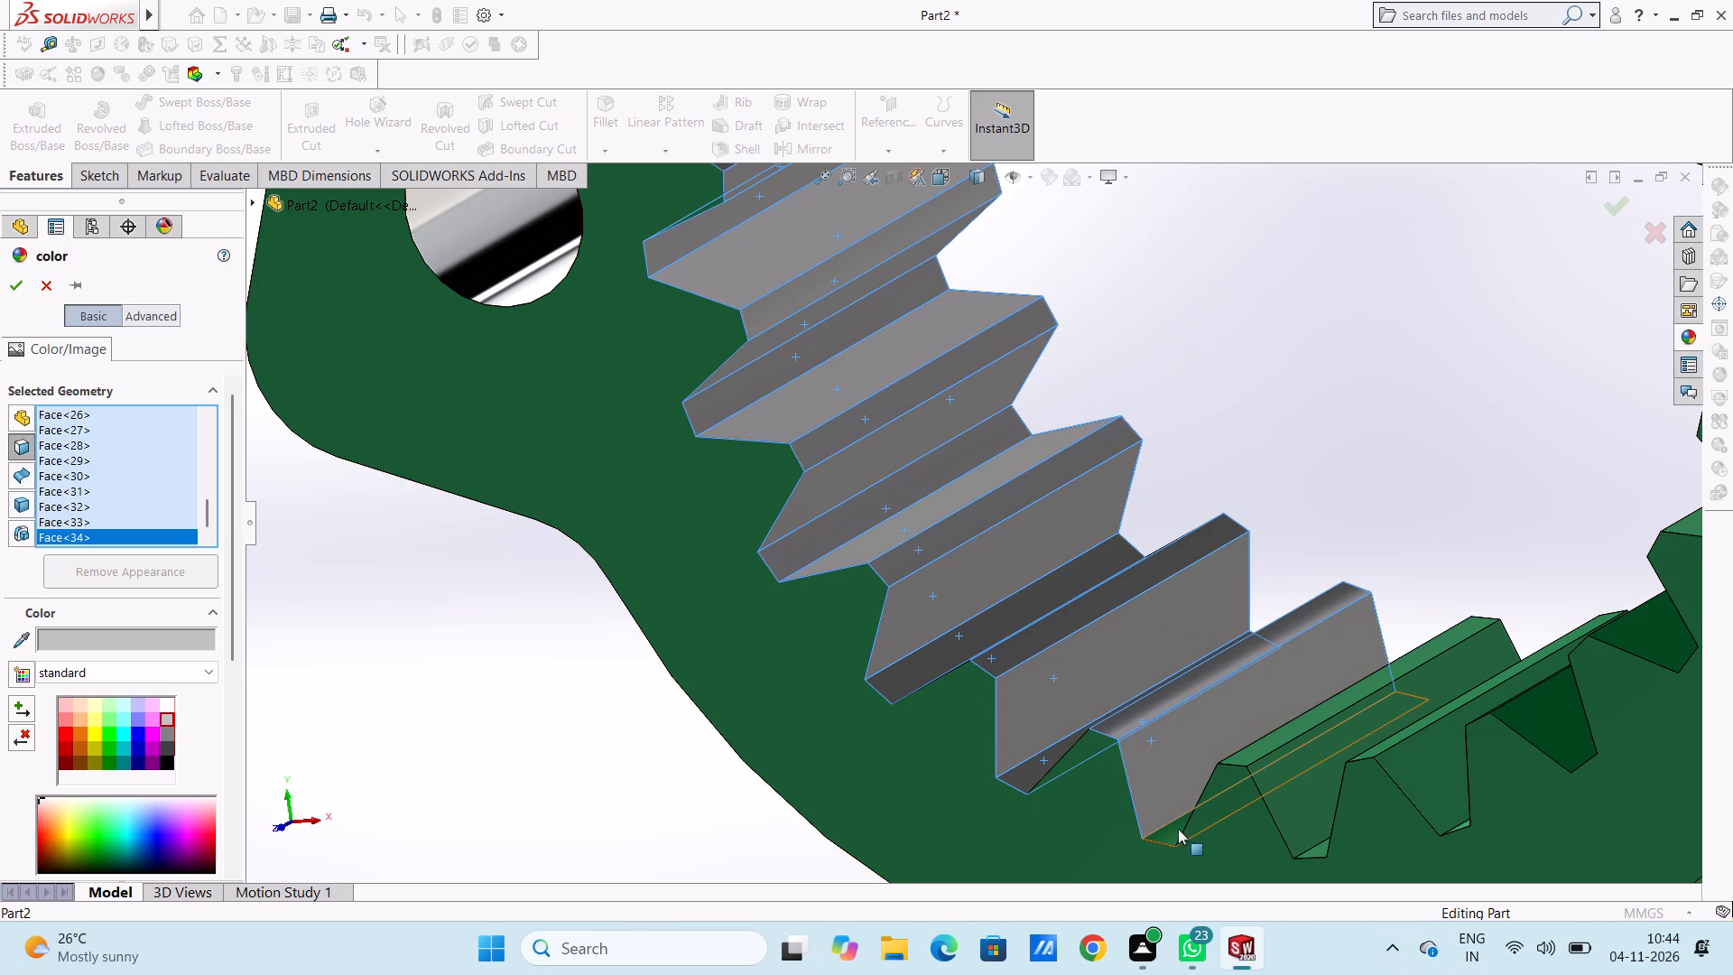
click(1178, 831)
click(1246, 762)
click(1288, 784)
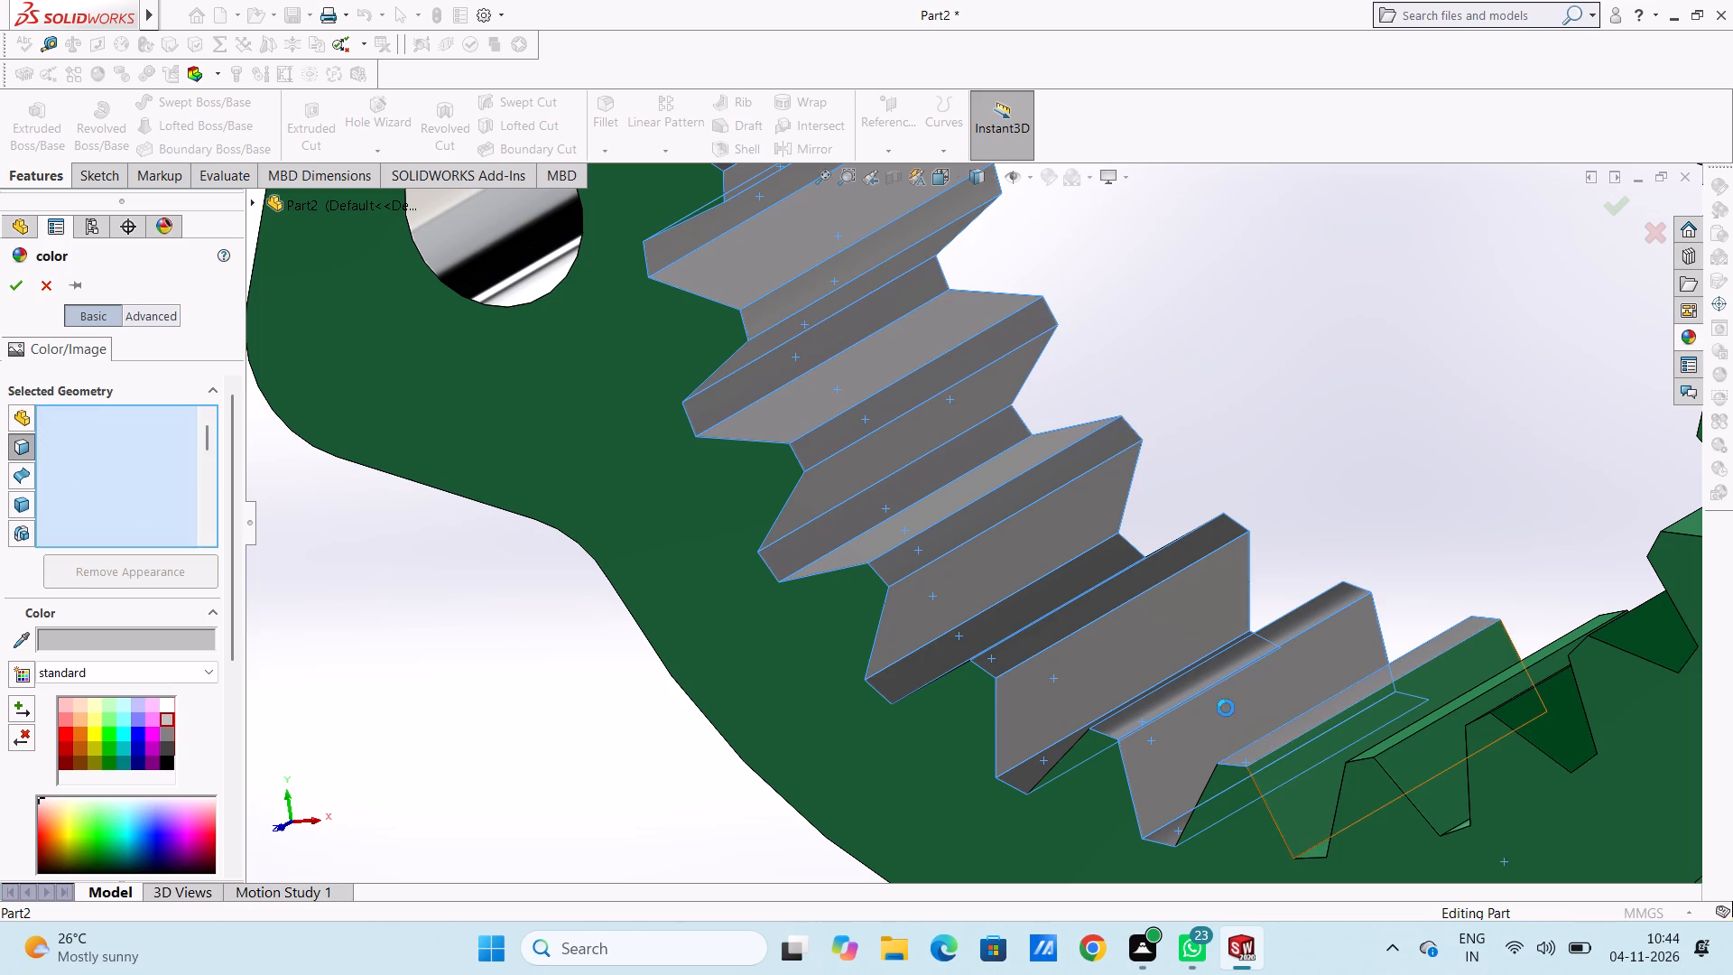
Colour the three skipped green tooth flanks between the grey teeth at the ring's lower arm side light grey.
middle_drag(1106, 590, 1141, 645)
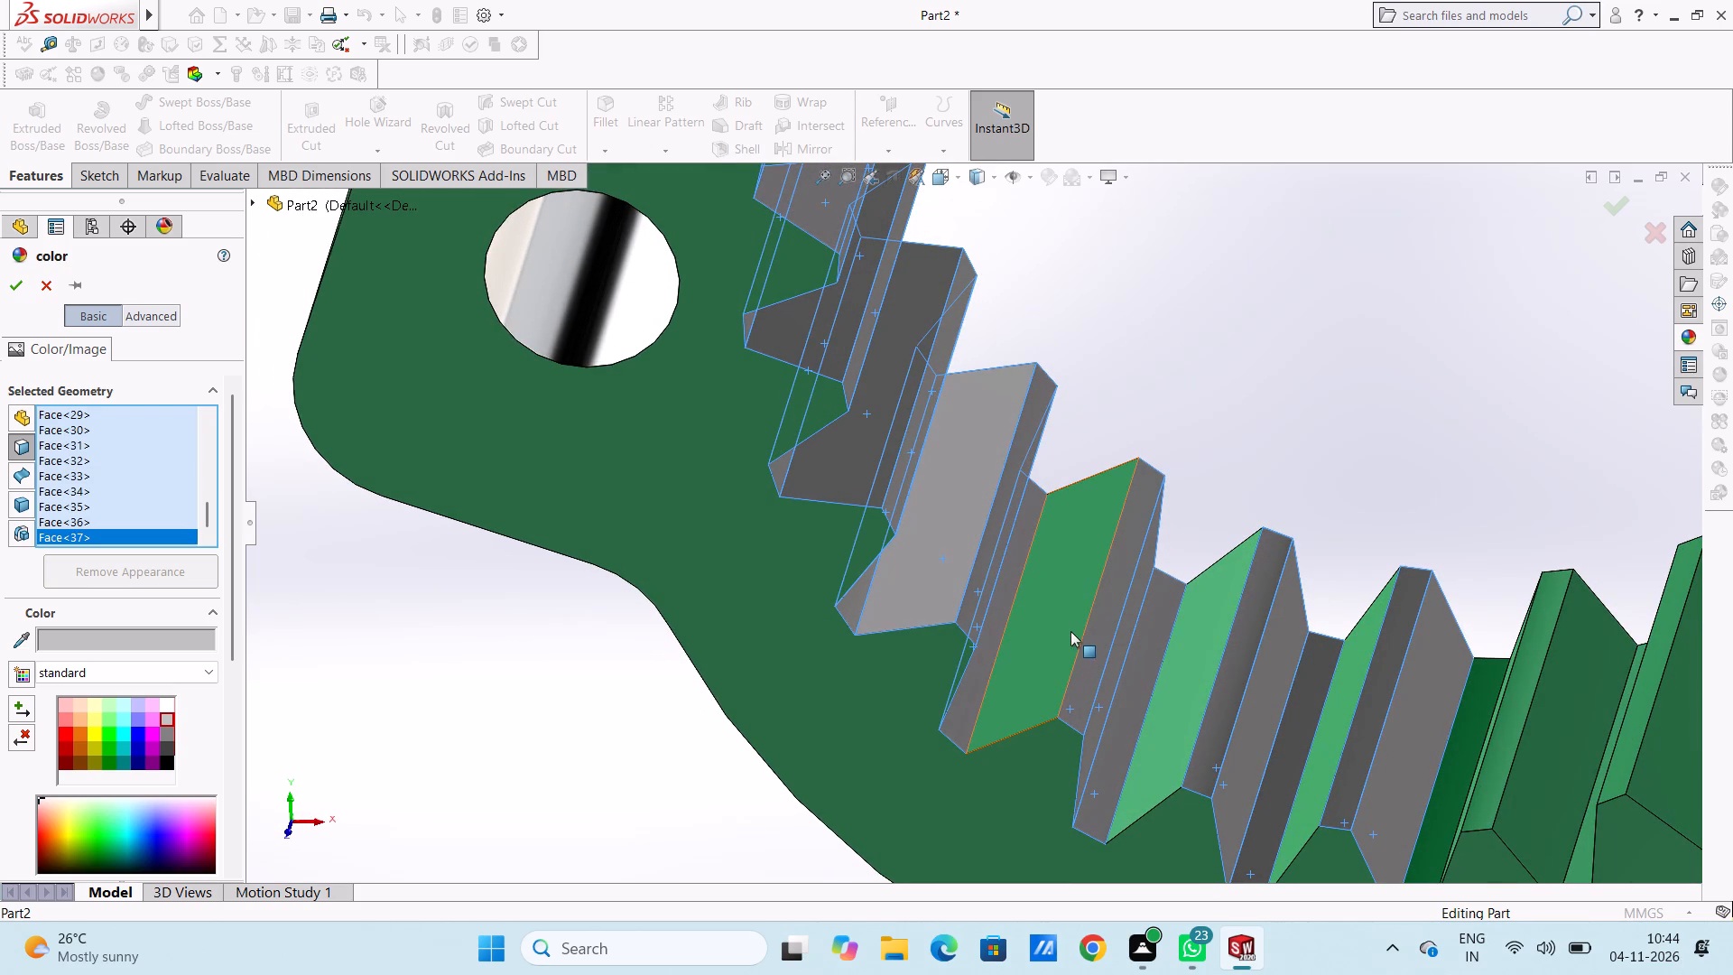
click(1070, 631)
click(1195, 687)
click(1347, 710)
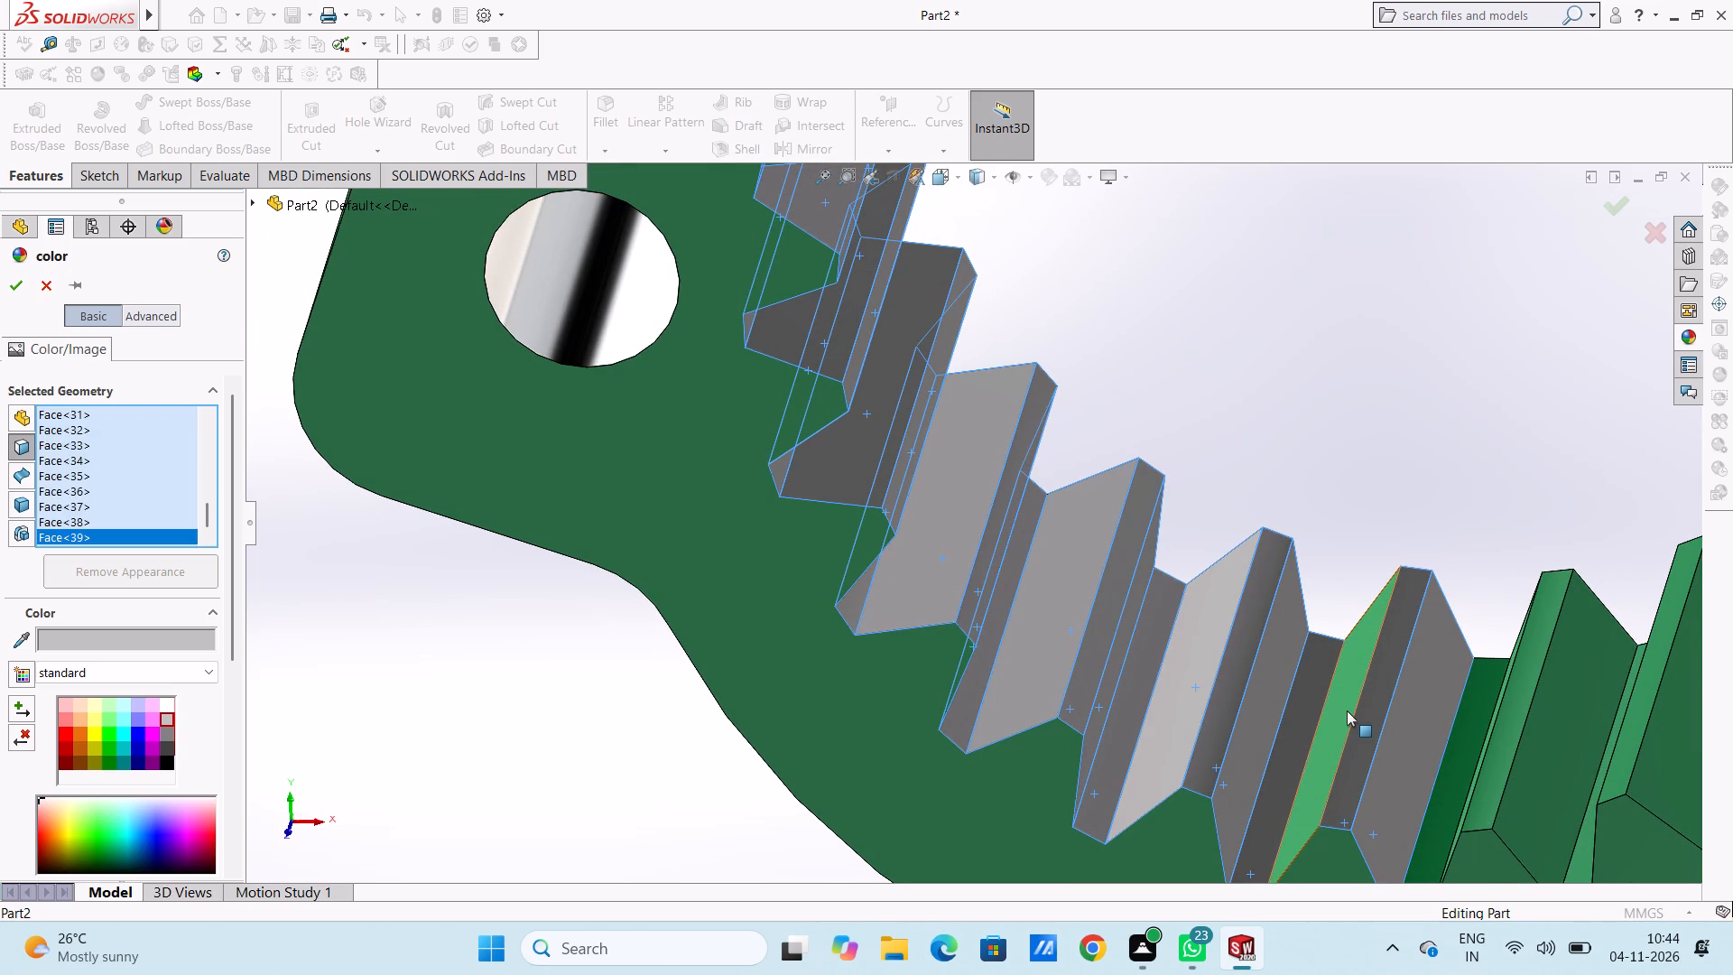
Continue the light grey colouring across six further tooth faces along the bottom of the ring.
middle_drag(1376, 672, 1417, 675)
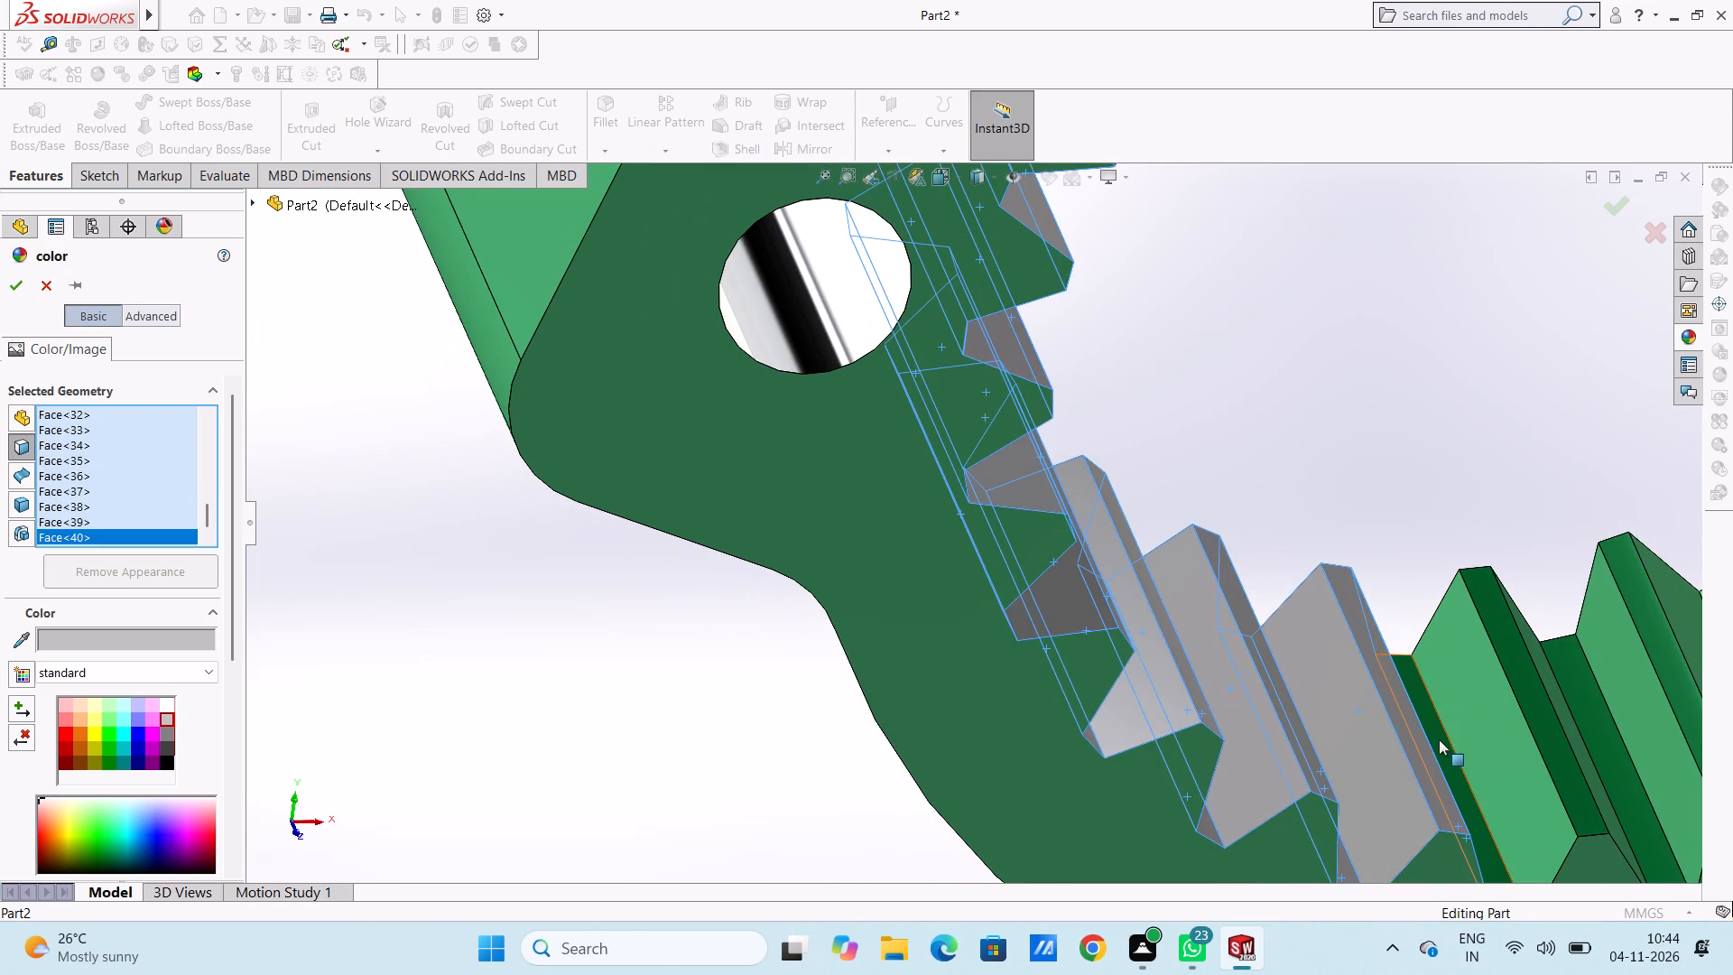
click(1440, 739)
click(1460, 715)
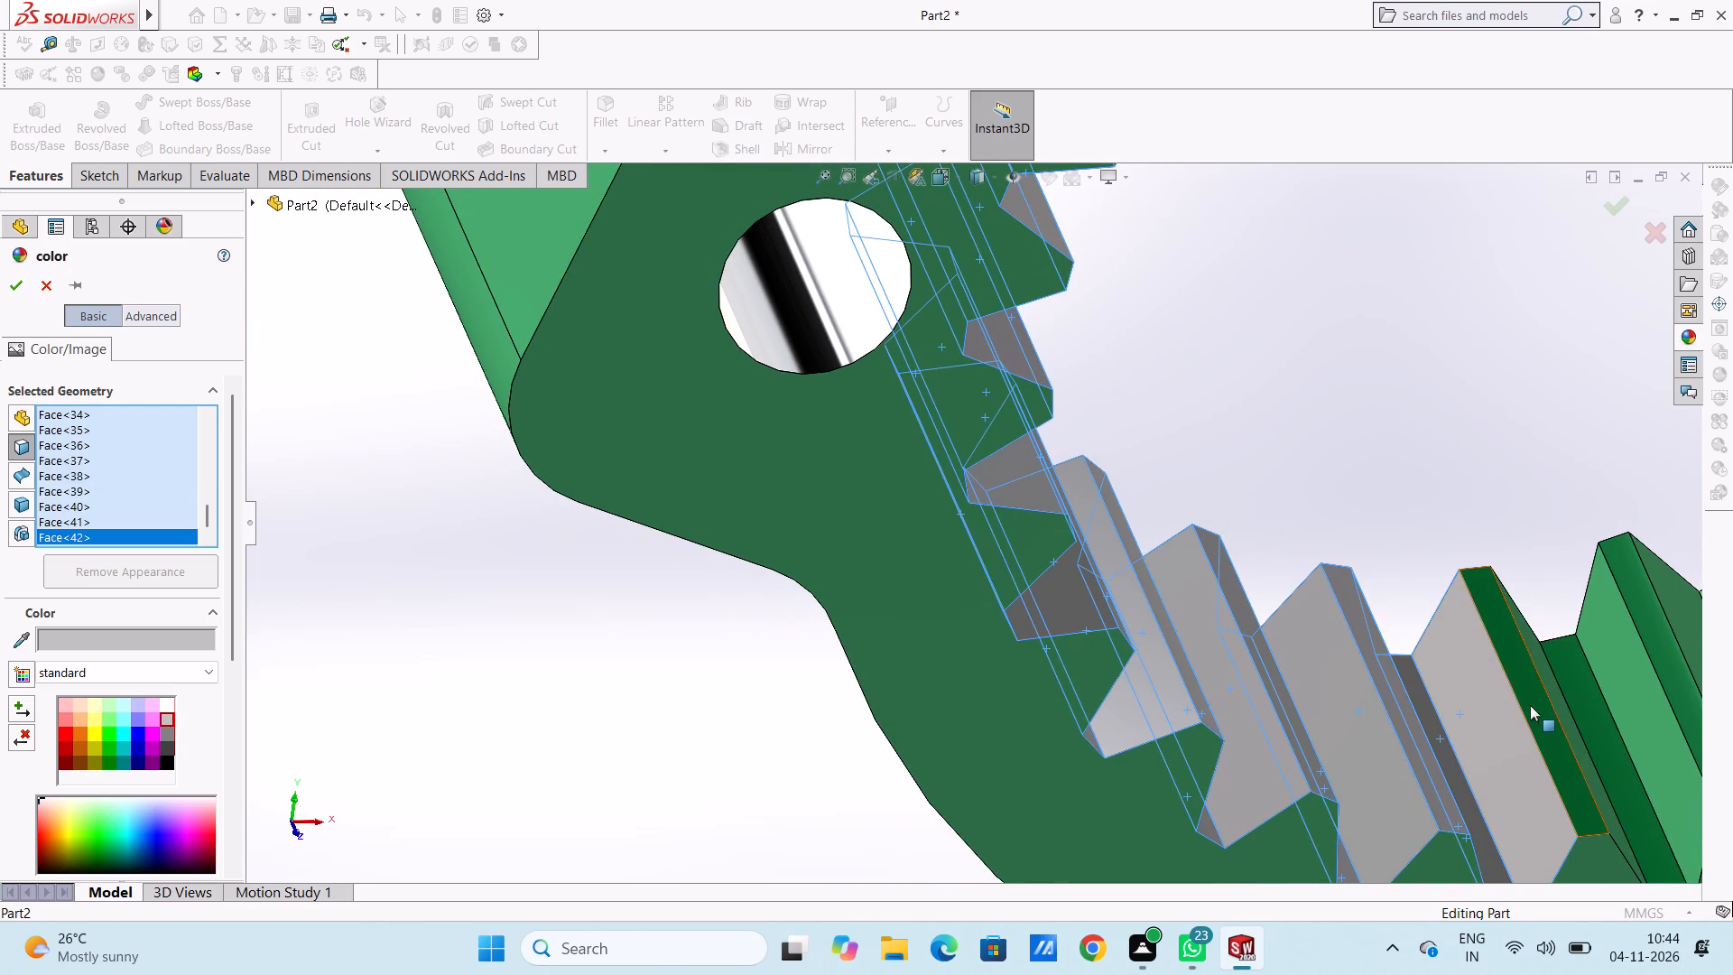
click(1533, 705)
click(1566, 695)
click(1580, 691)
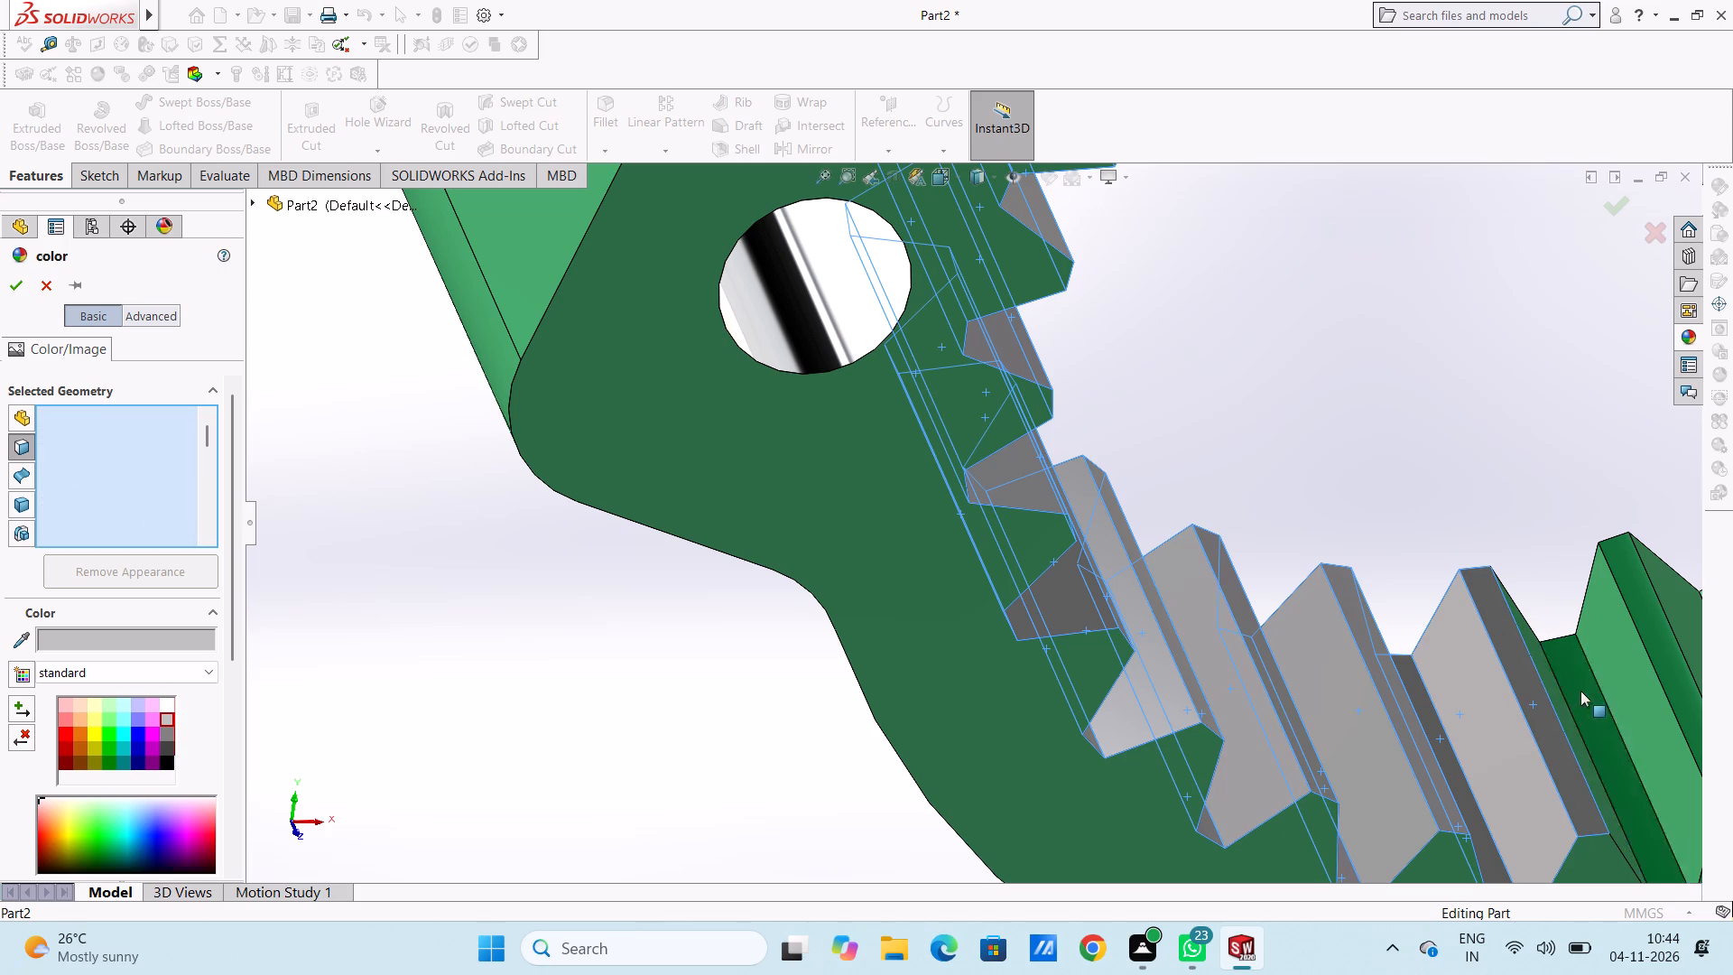
click(1562, 701)
click(1580, 694)
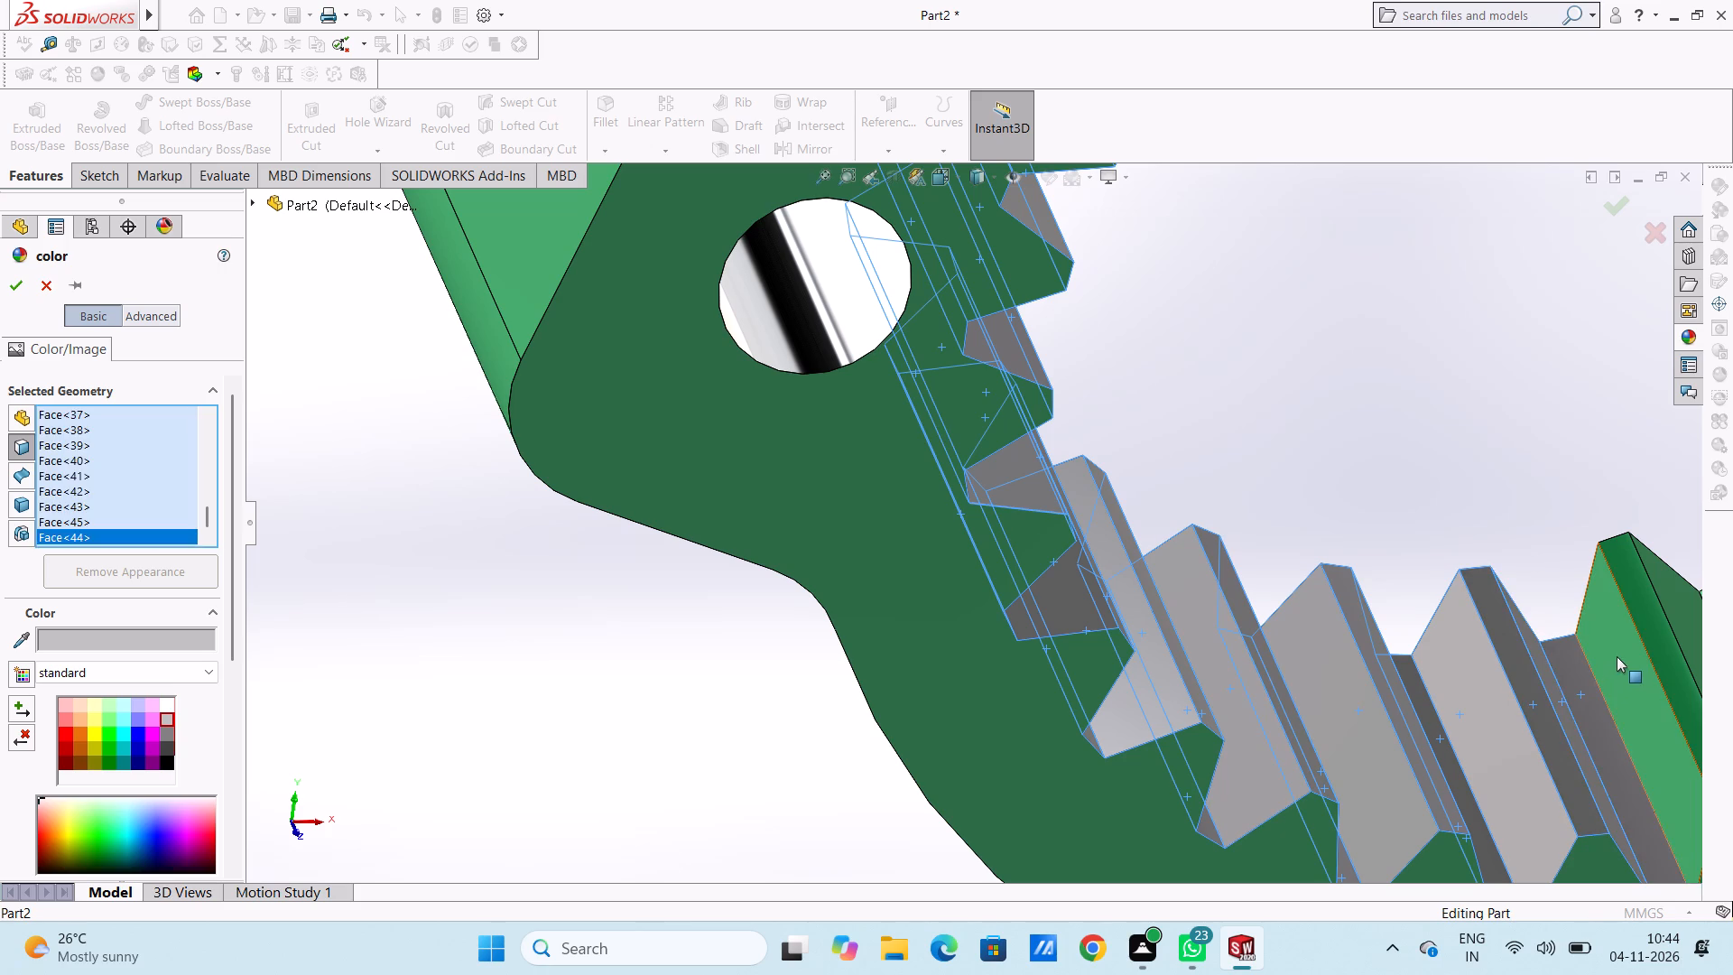
click(1617, 656)
Add six consecutive tooth faces beyond the ring's bottom, toward the plate side, to the light grey colouring.
scroll(1617, 656, up, 4)
scroll(1381, 553, down, 4)
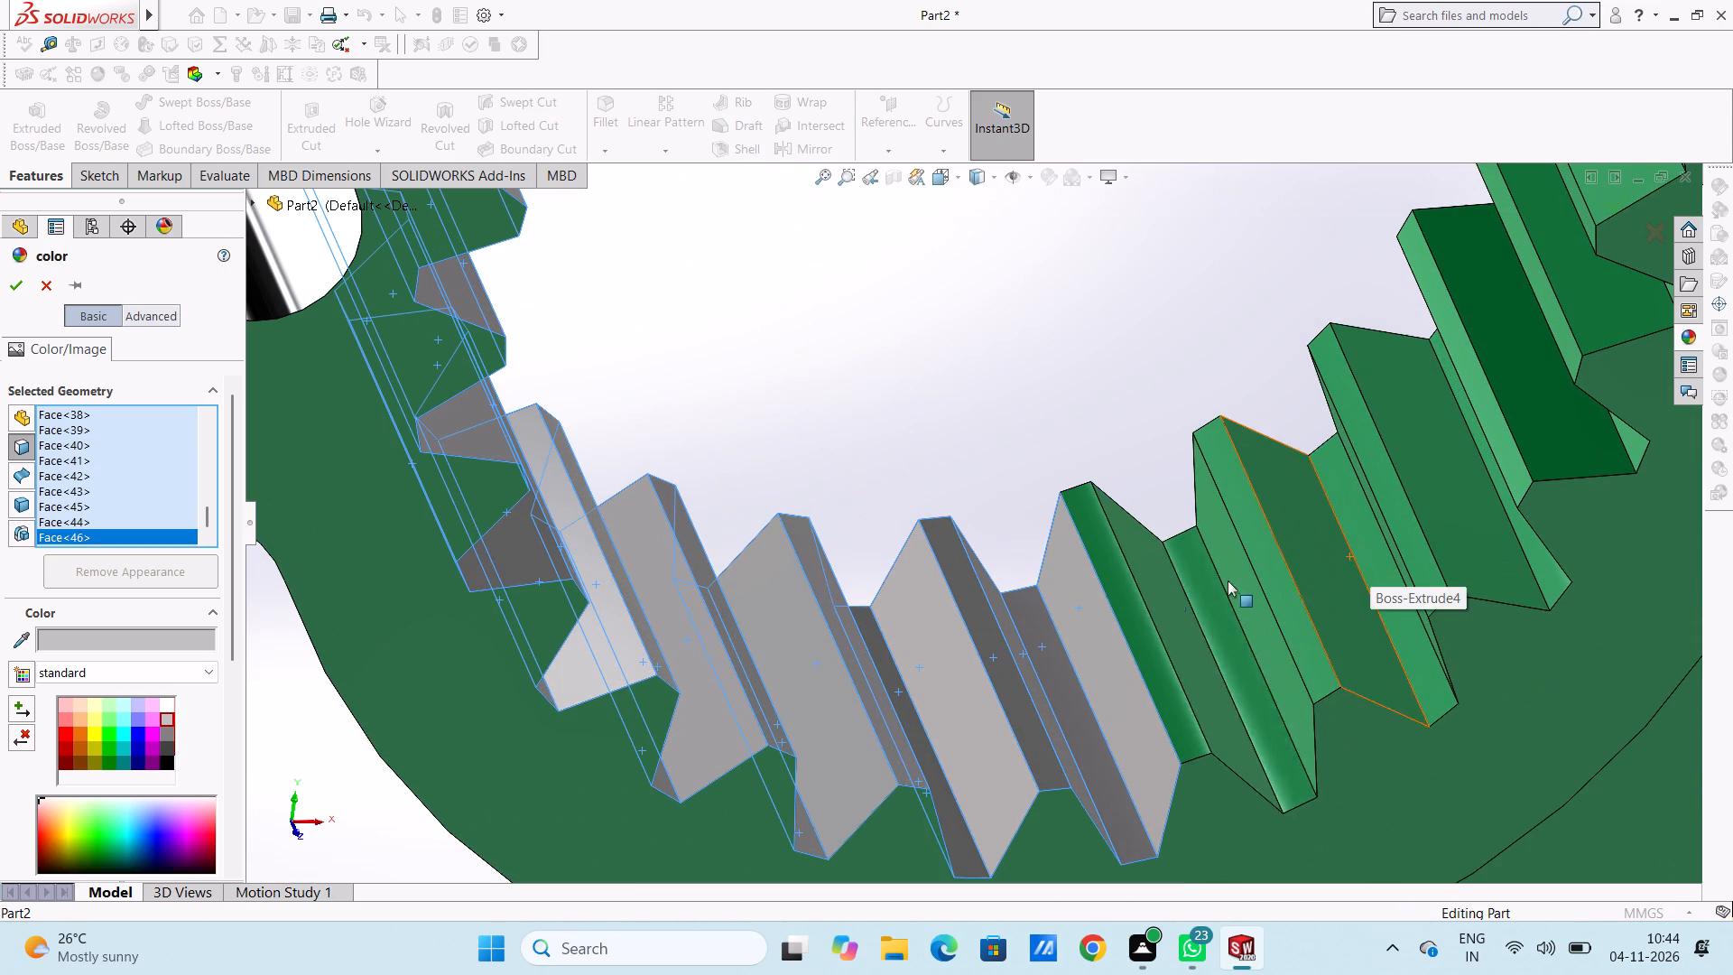
click(1118, 595)
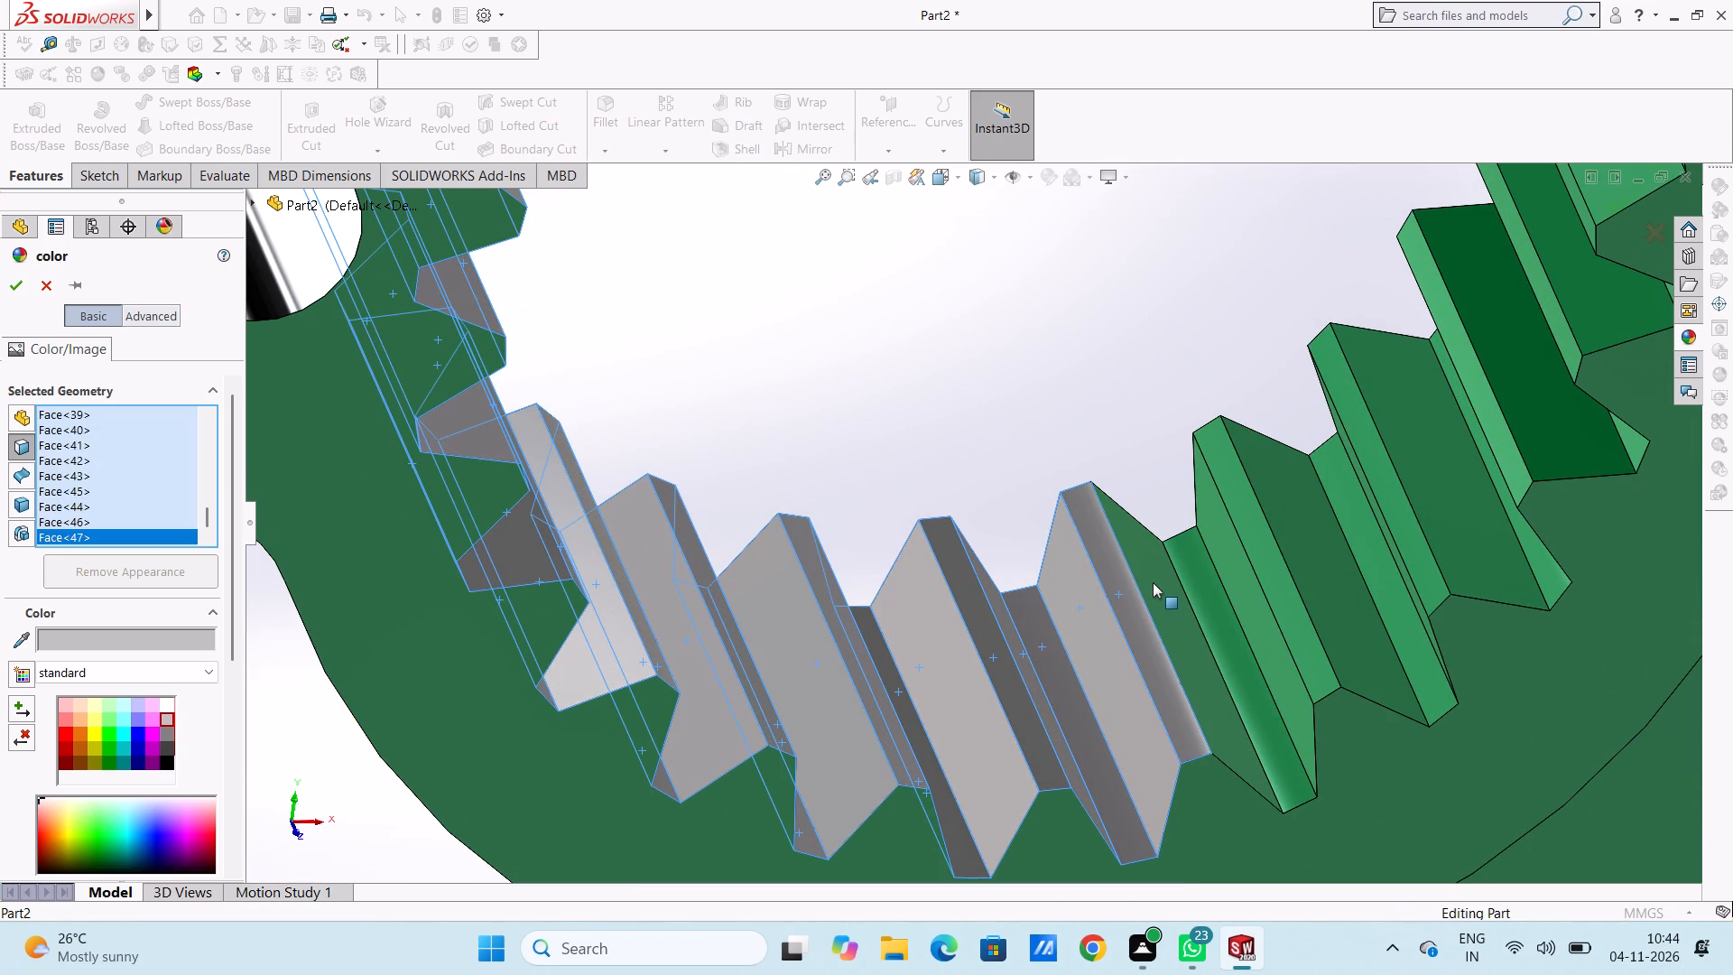
click(1154, 583)
click(1201, 584)
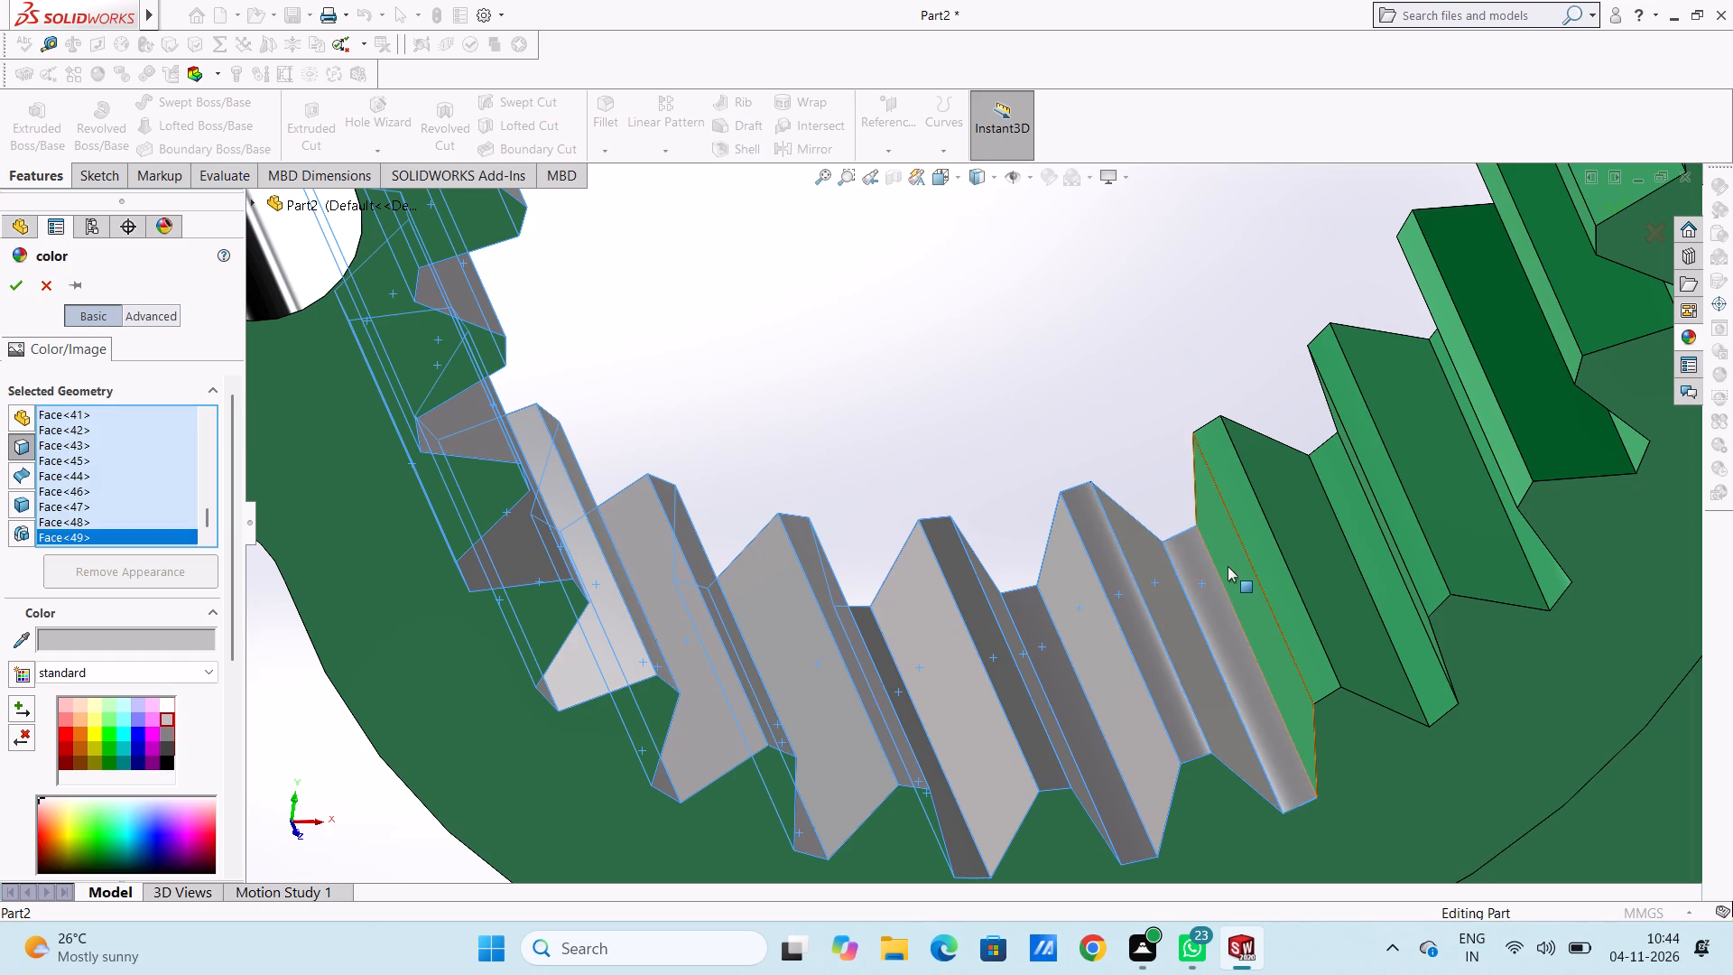
click(1228, 566)
click(1256, 540)
click(1296, 526)
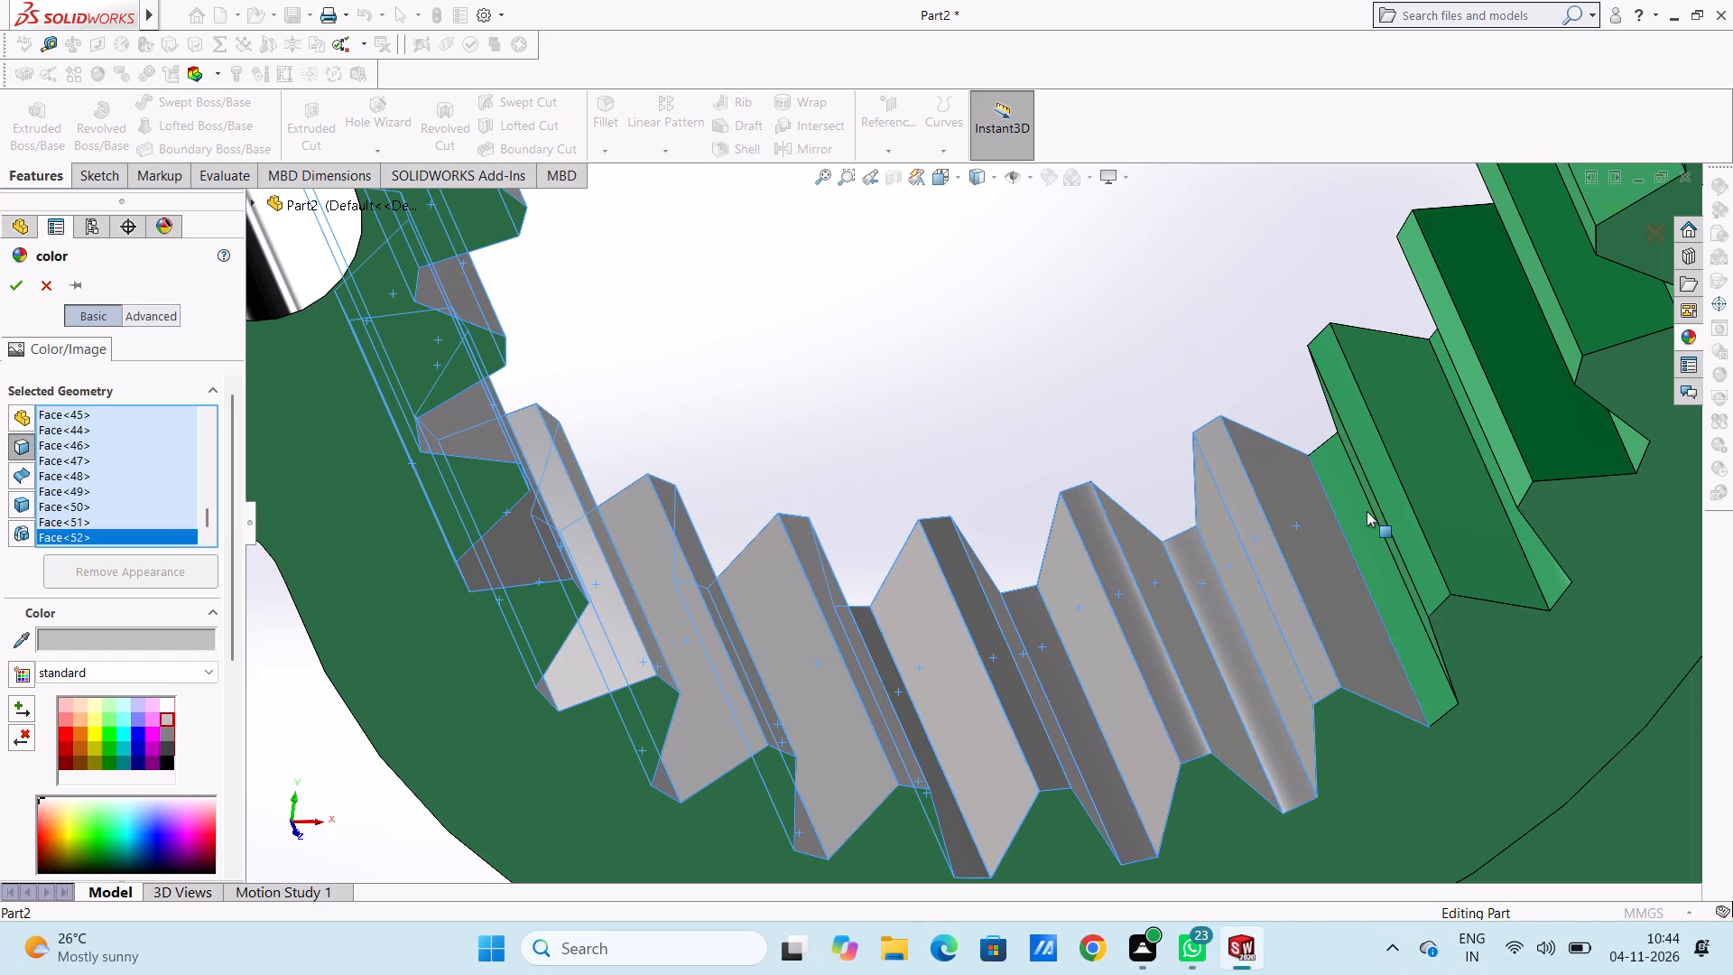
Extend the light grey colouring to eight more tooth faces going up the ring's plate side.
click(1367, 511)
click(1374, 505)
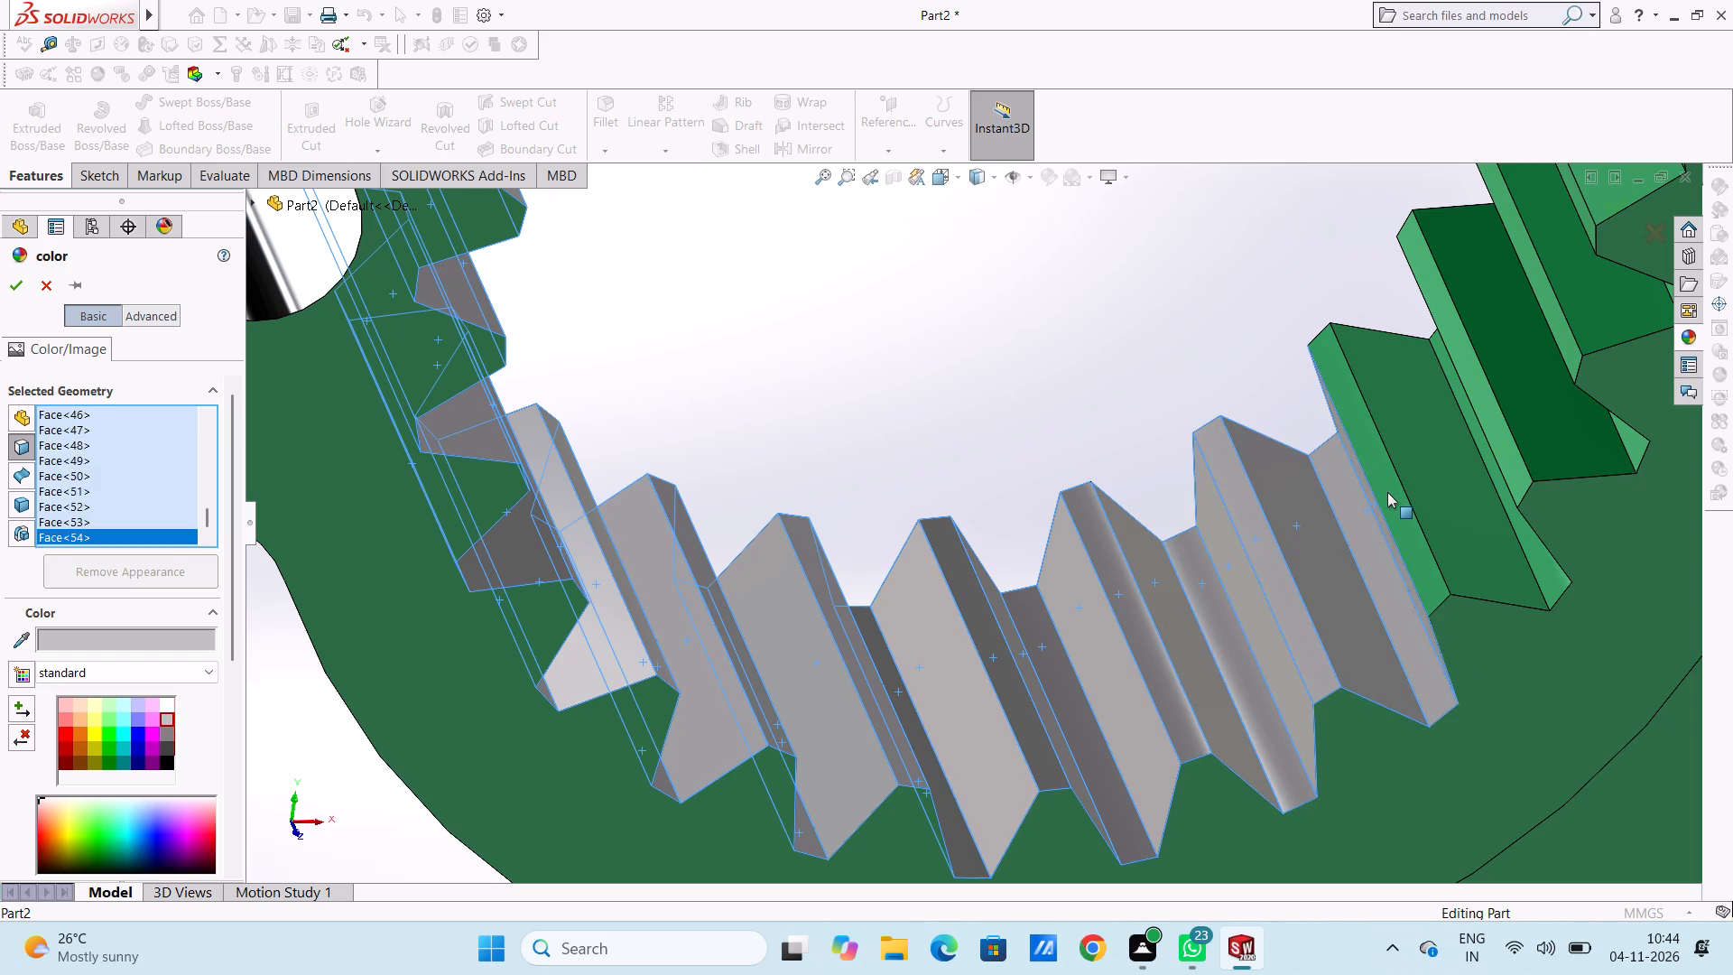
click(1387, 492)
click(1423, 469)
click(1473, 445)
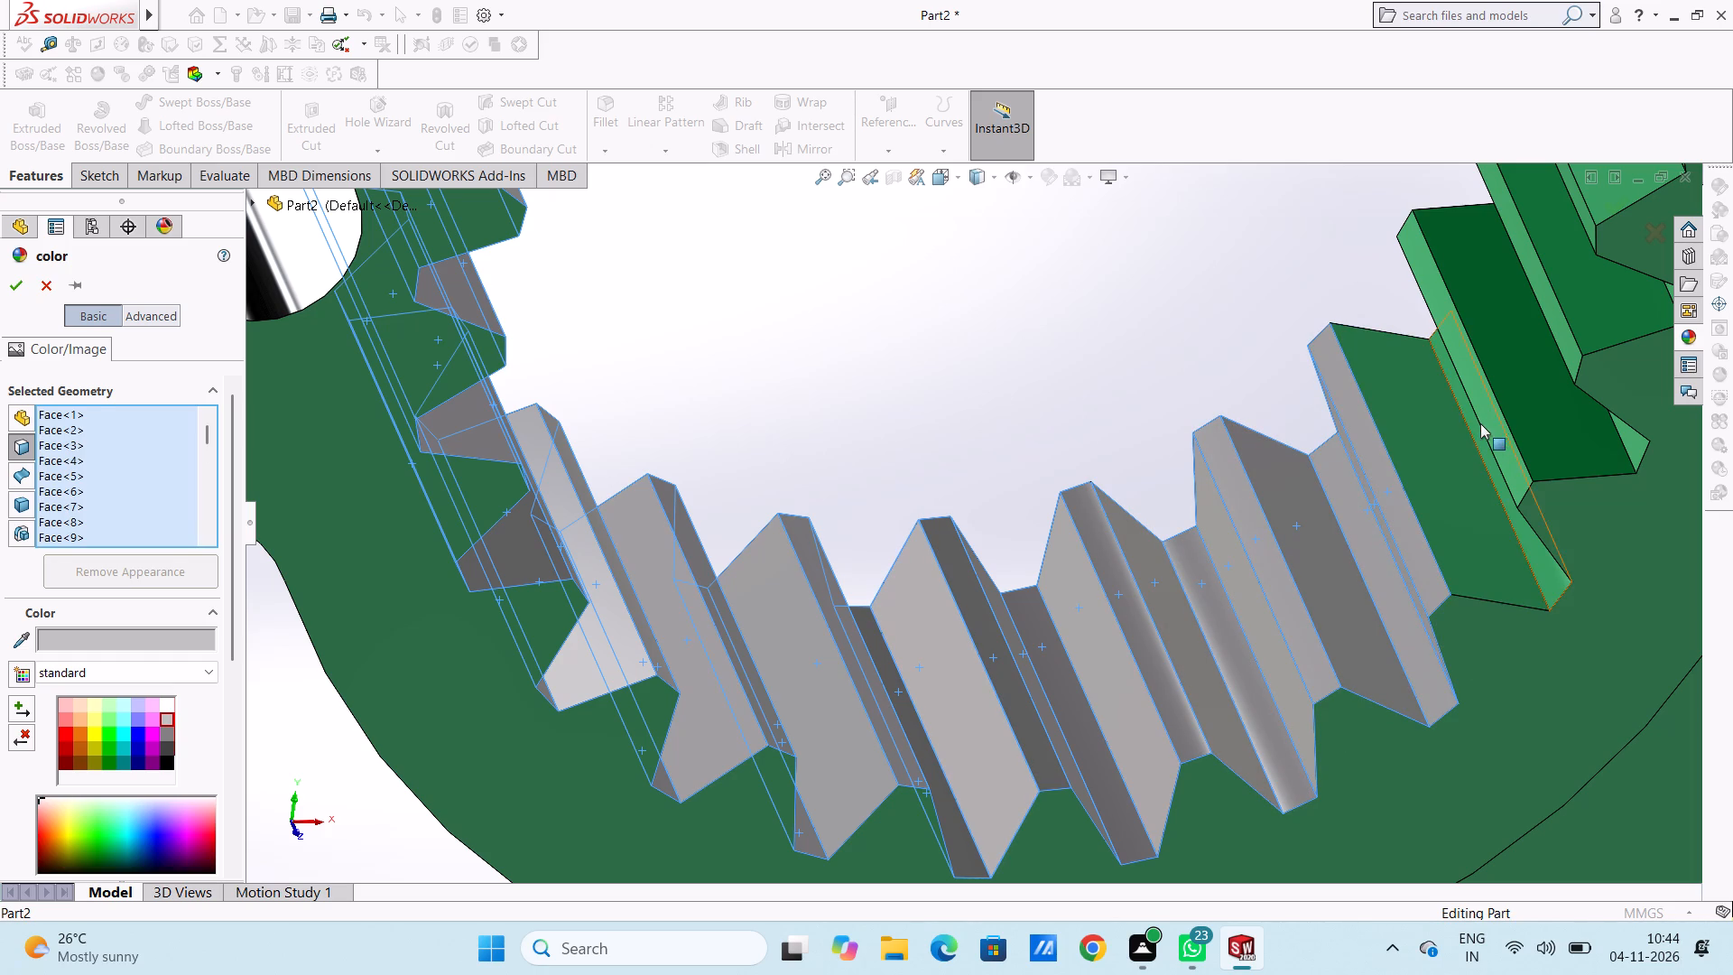
click(1450, 442)
middle_drag(1466, 444, 1513, 435)
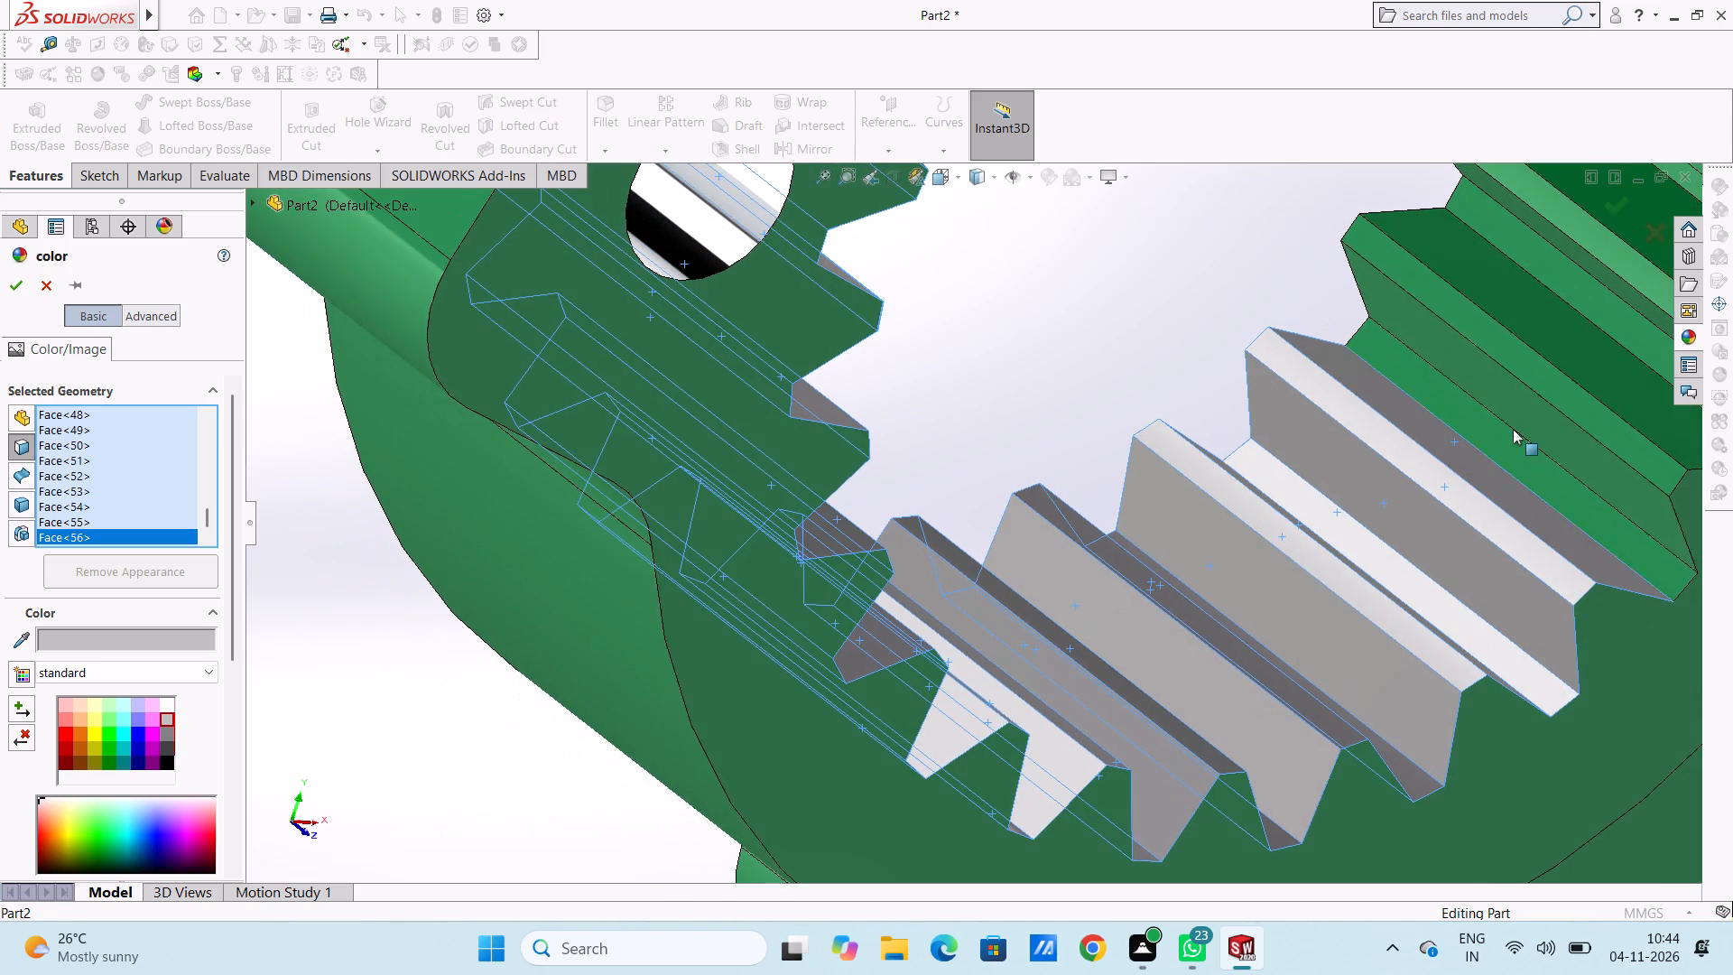
click(1498, 441)
click(1515, 411)
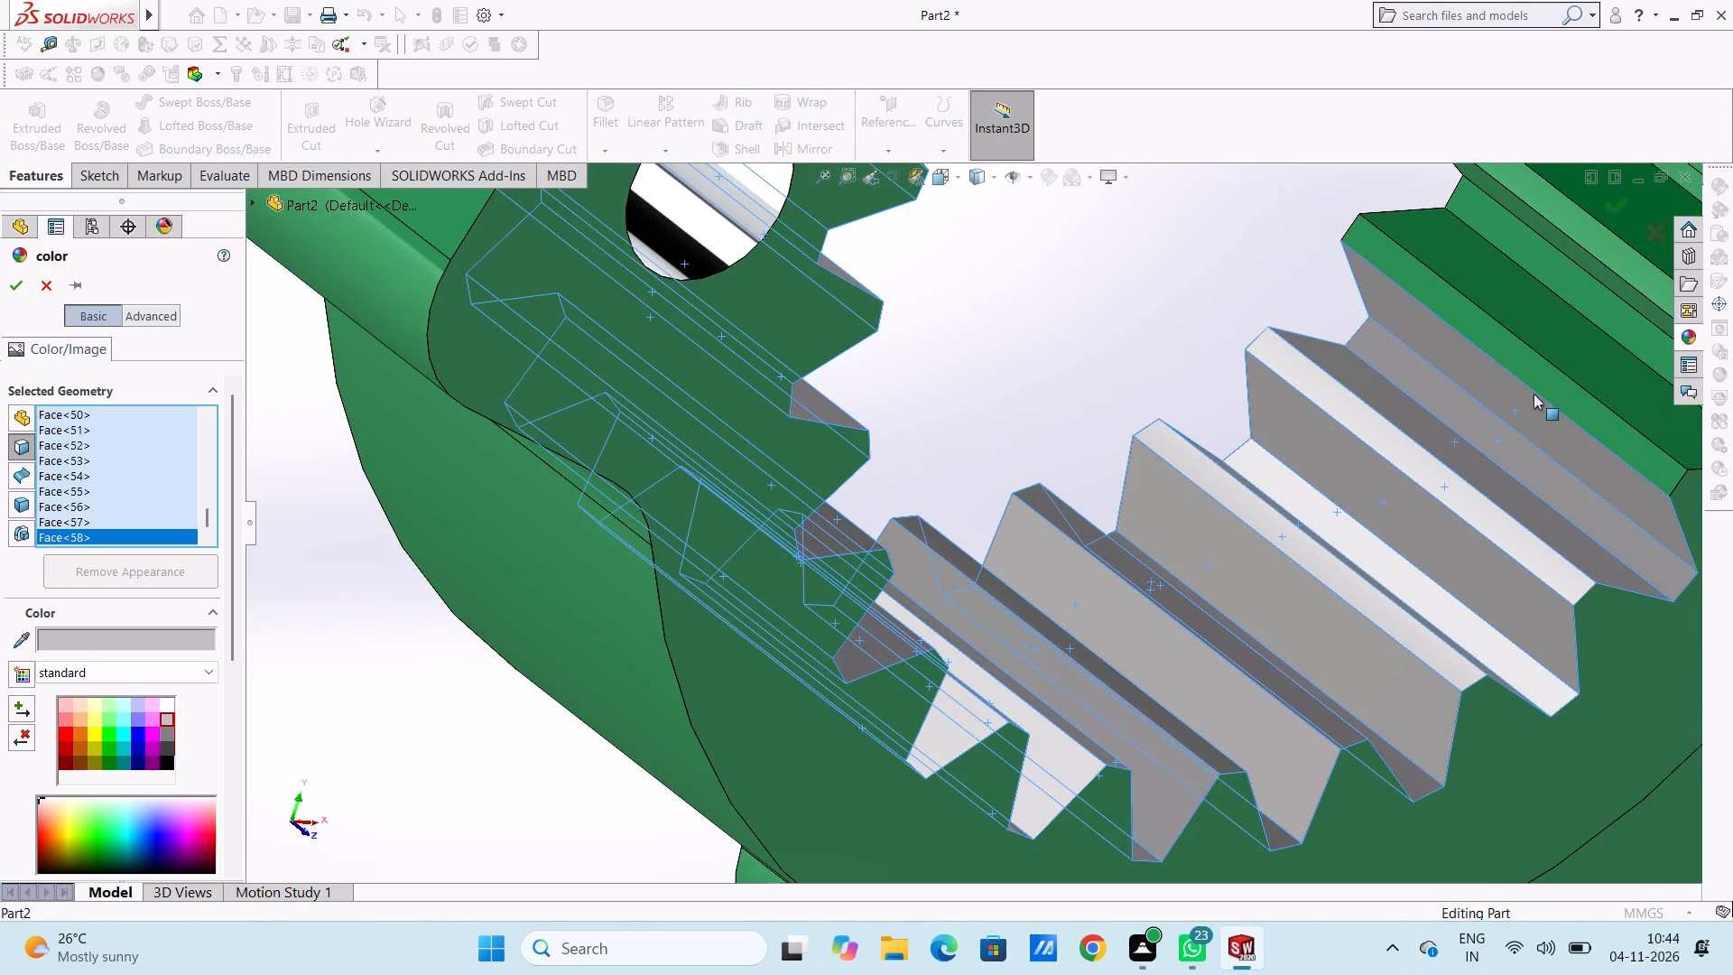
click(1548, 377)
click(1571, 355)
Add the next five green tooth faces on the ring's plate side to the light grey colouring.
scroll(1570, 357, up, 4)
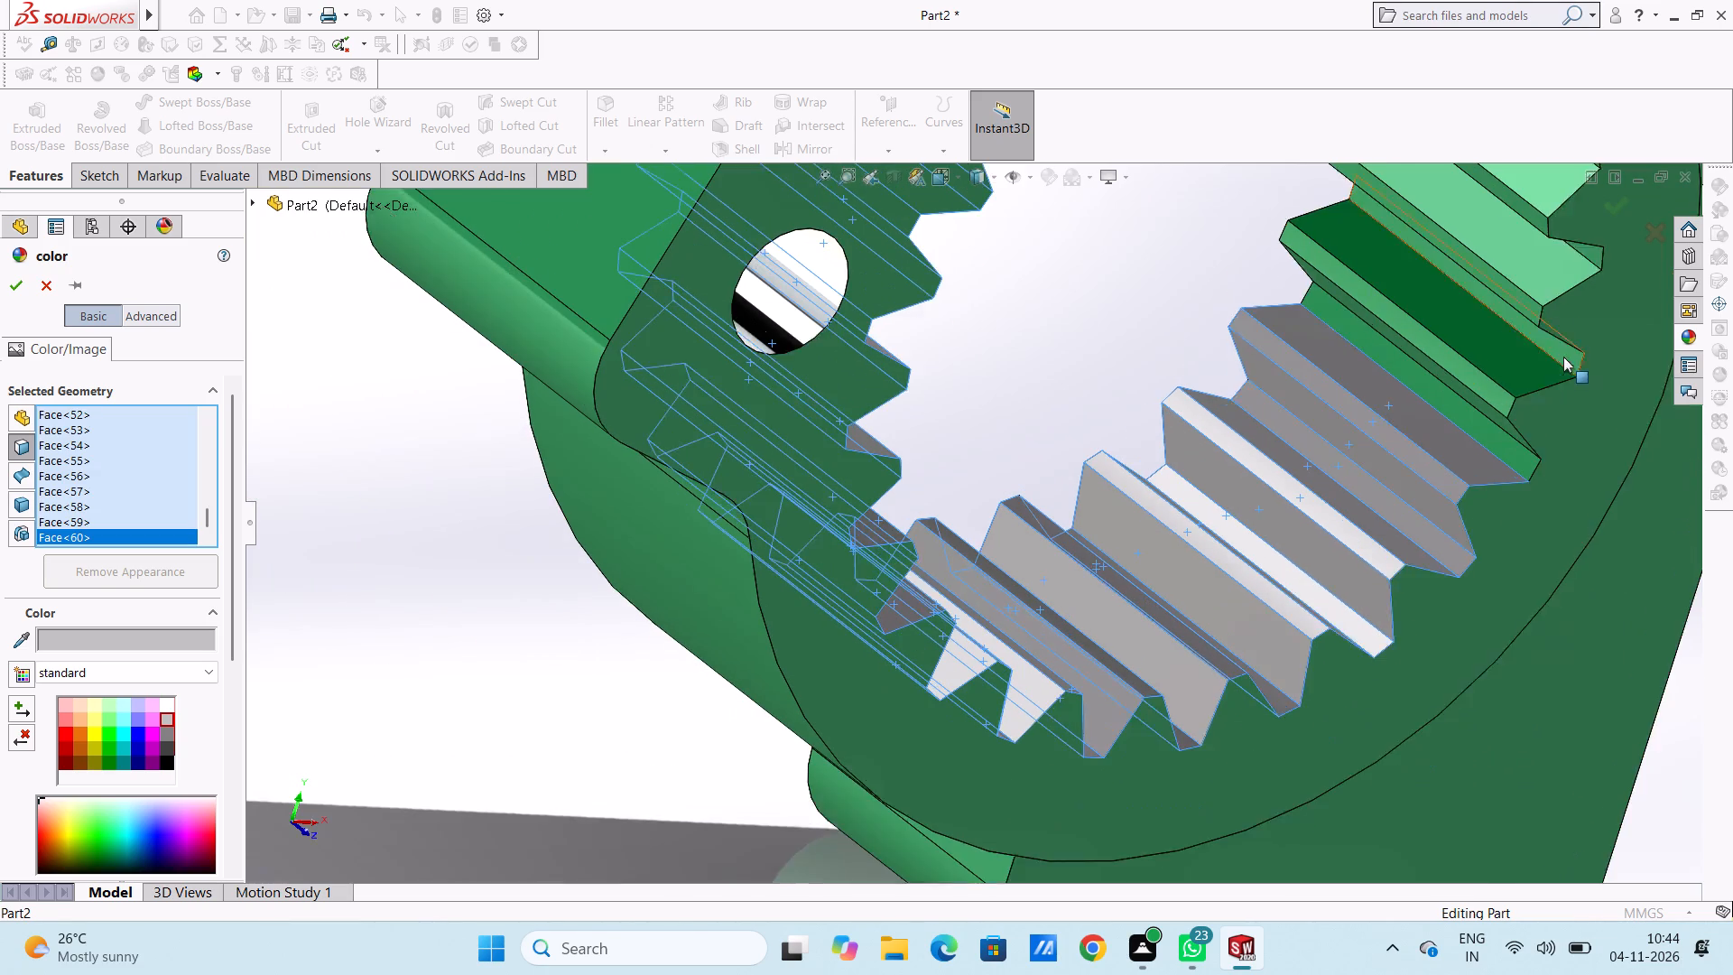
middle_drag(1435, 306, 1438, 248)
middle_drag(1371, 430, 1342, 351)
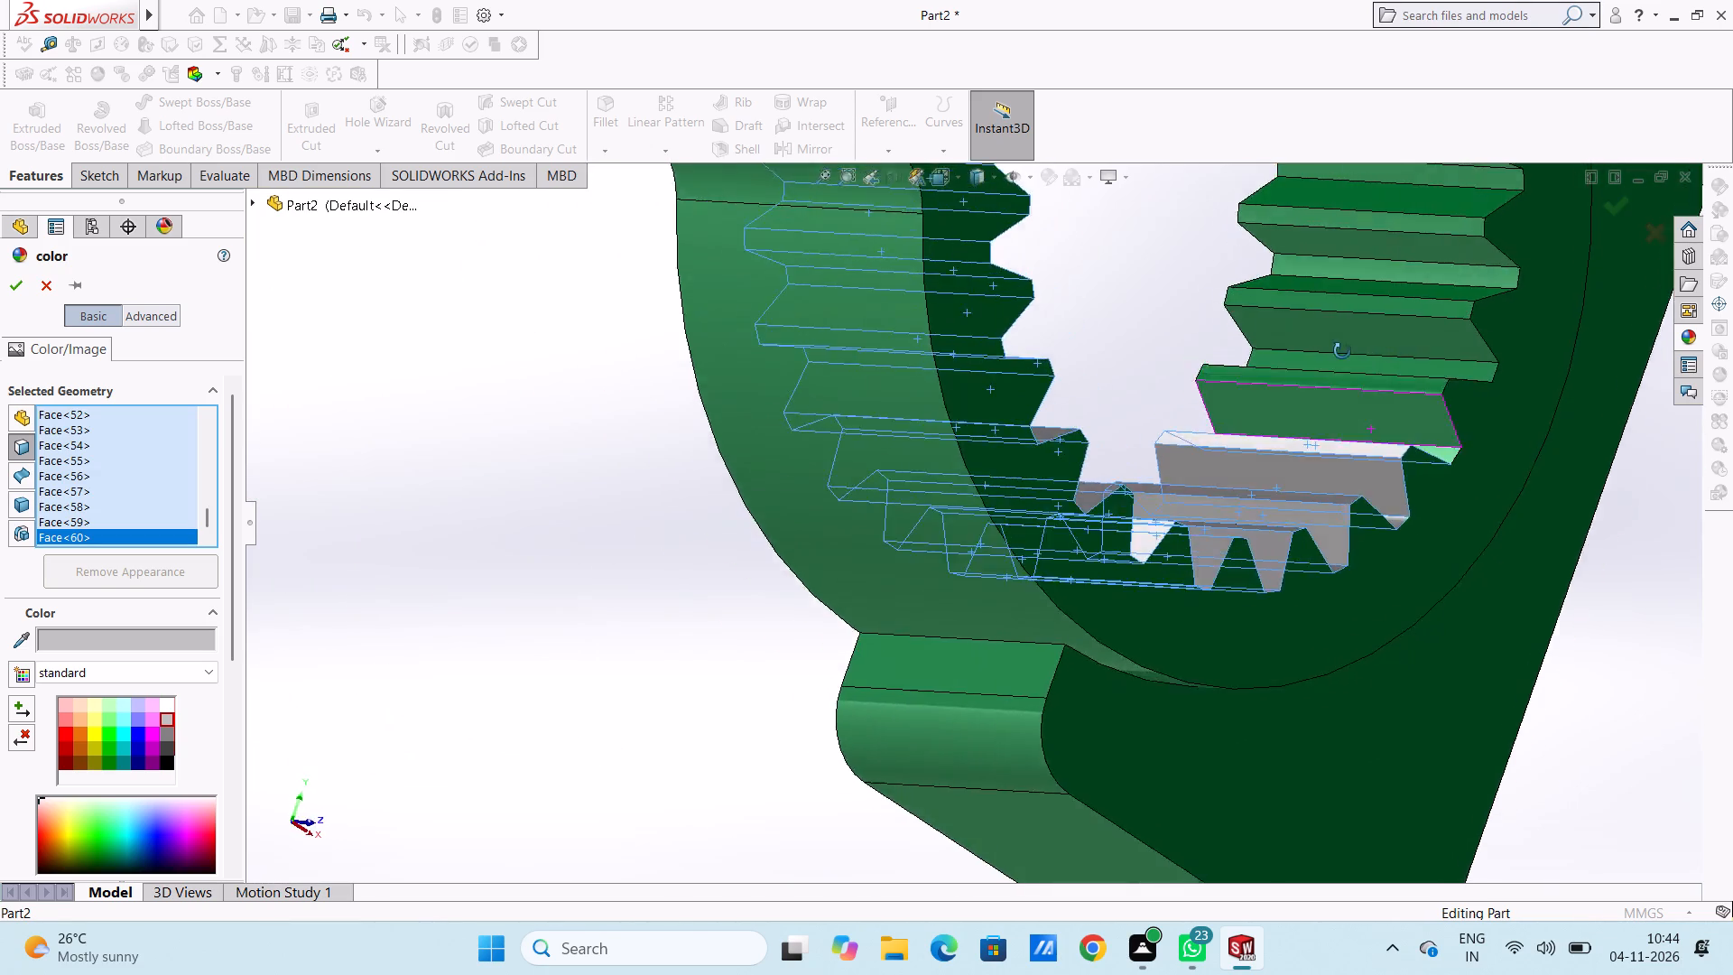
middle_drag(1342, 351, 1385, 414)
scroll(1382, 406, down, 4)
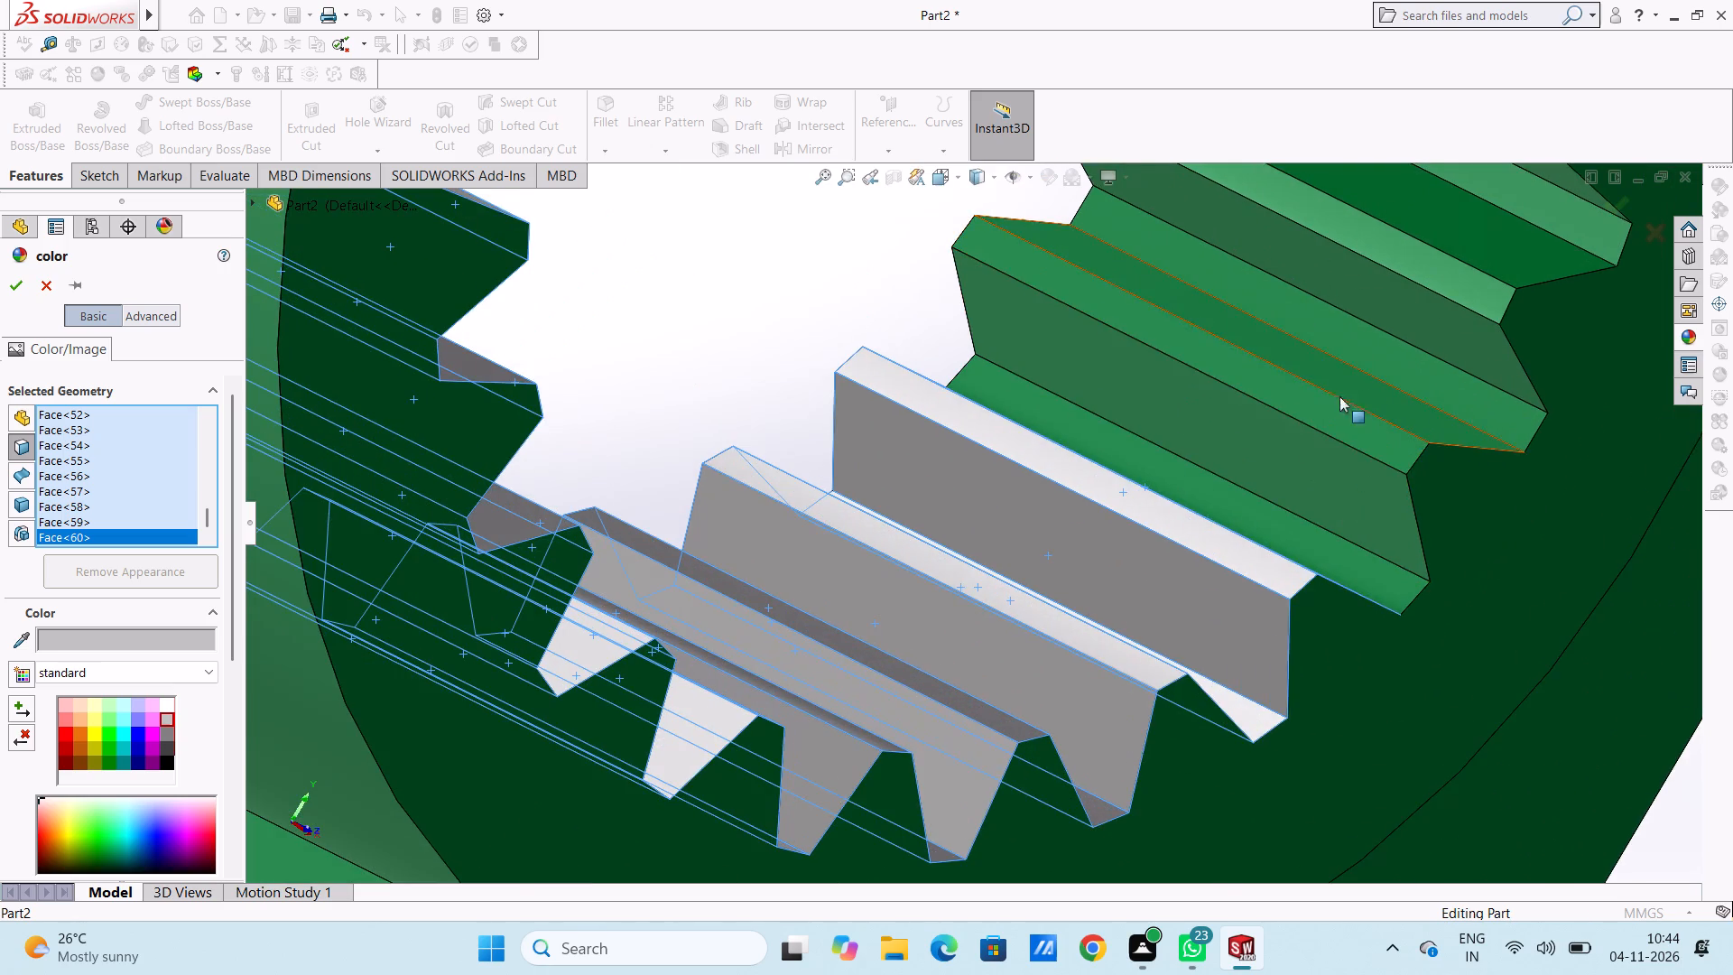
scroll(1332, 401, down, 4)
click(1136, 683)
click(1173, 597)
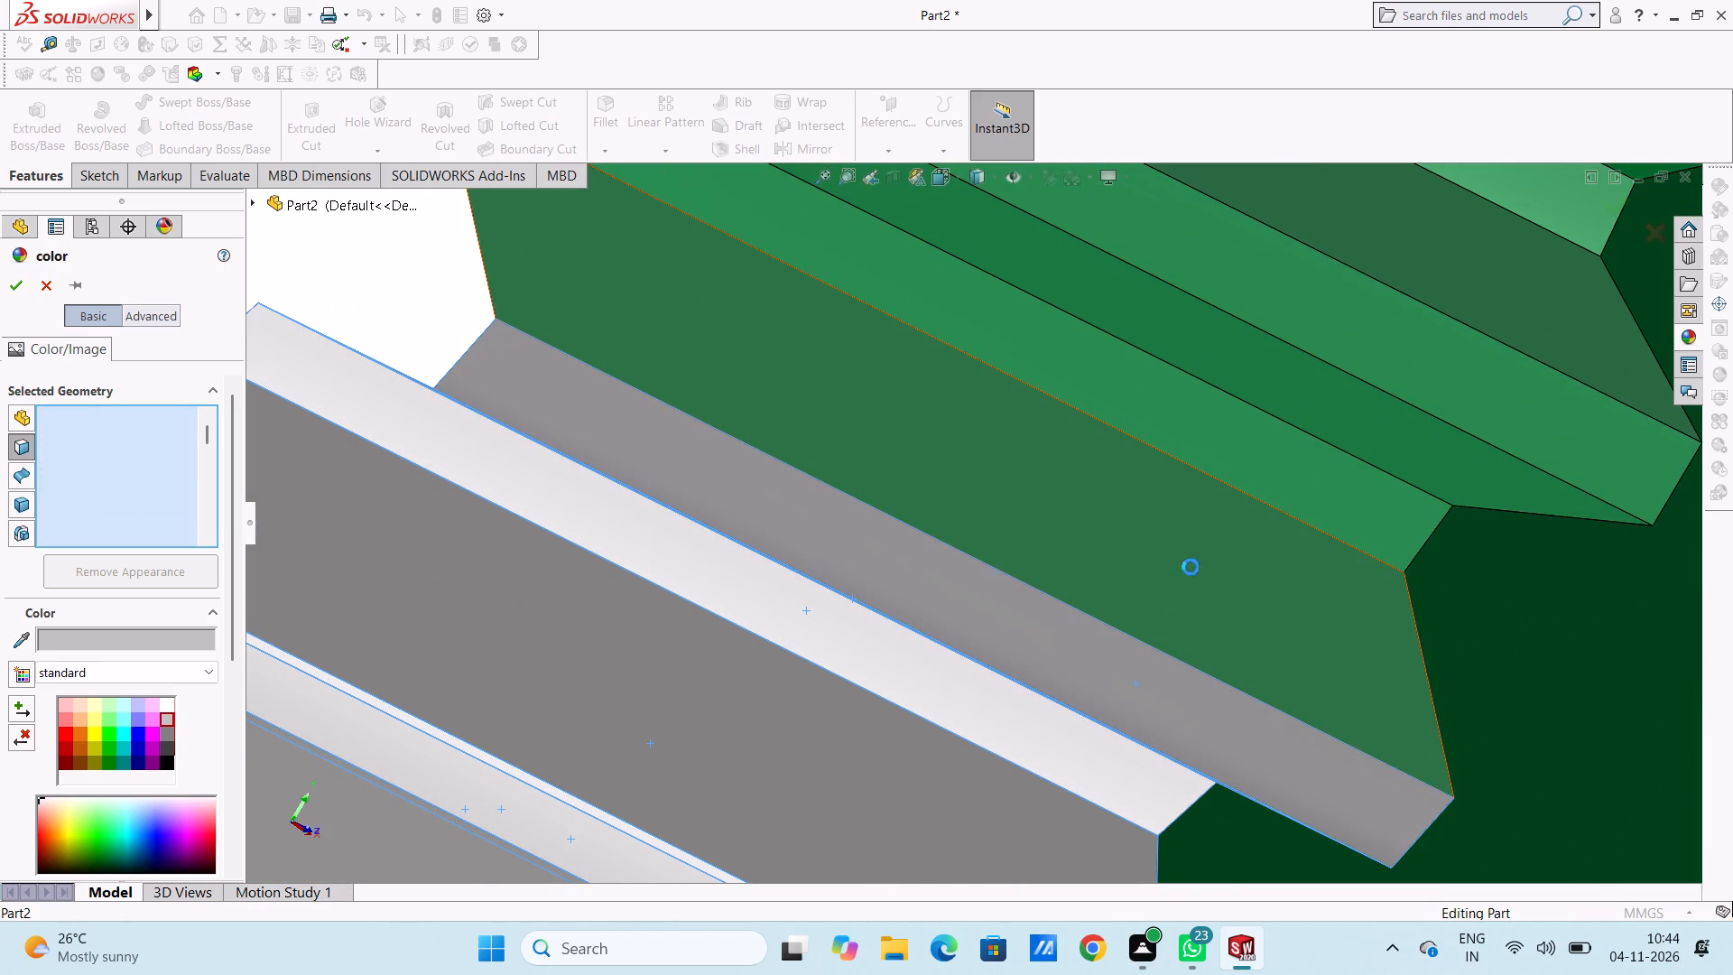
click(1288, 474)
click(1355, 437)
click(1487, 383)
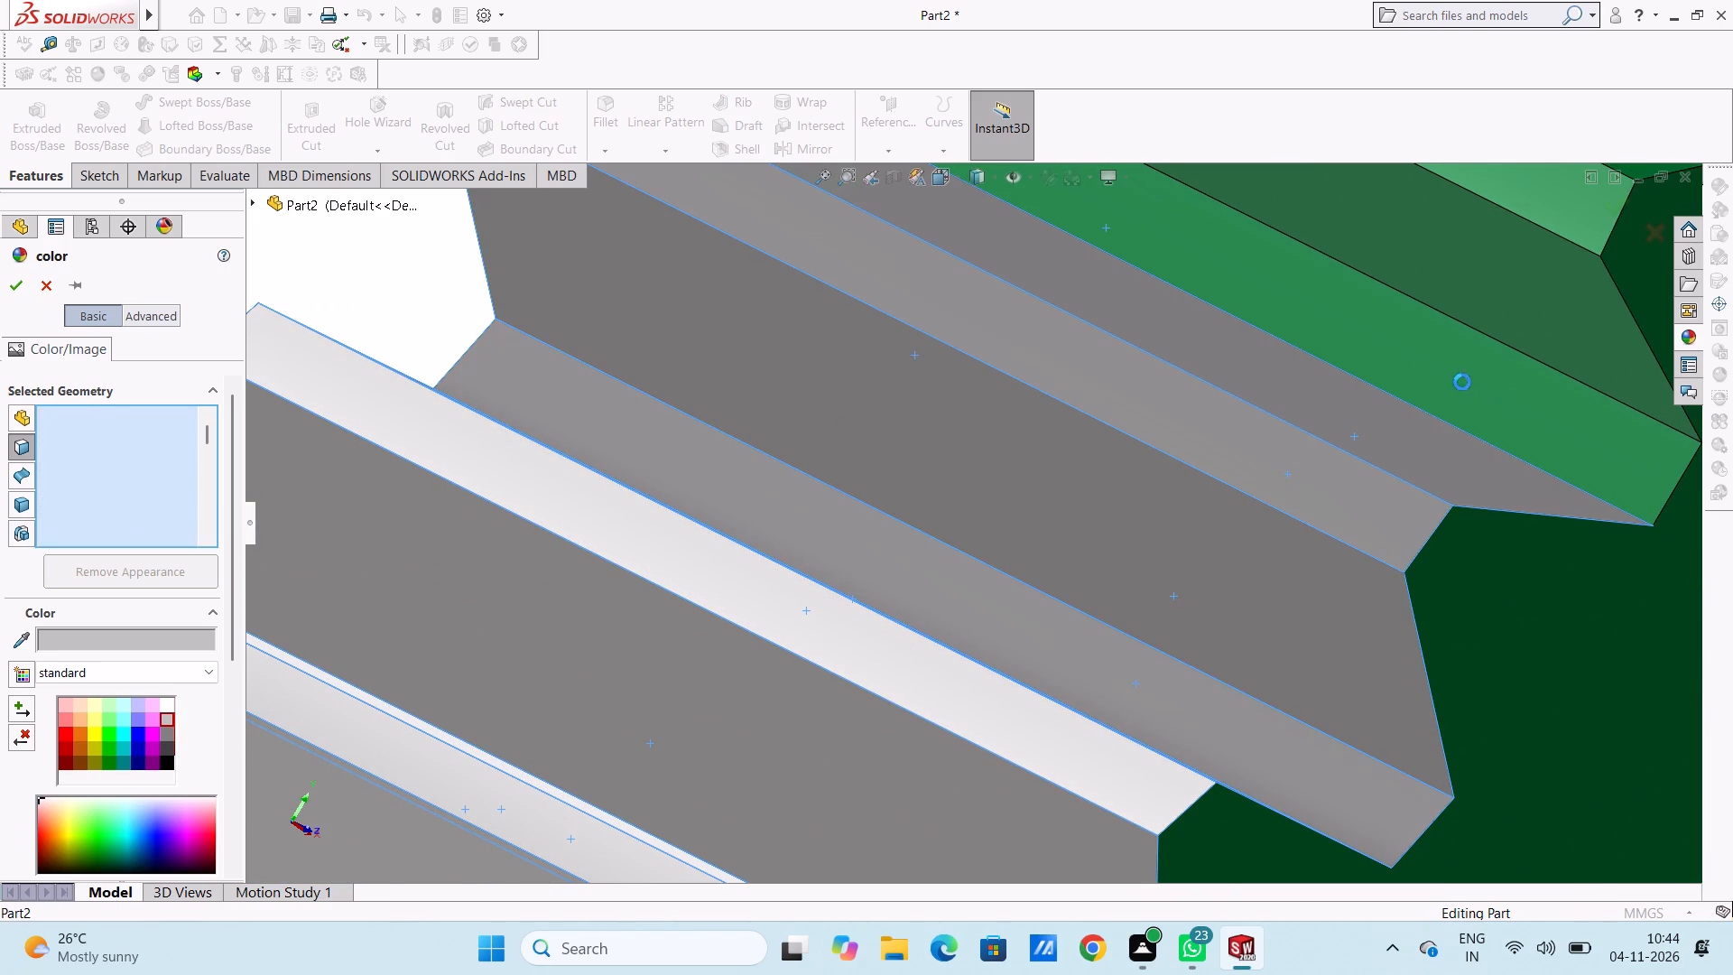
Continue the light grey colouring across eight further consecutive tooth faces along the ring's plate side.
scroll(1412, 361, up, 8)
scroll(1052, 373, down, 3)
scroll(1005, 465, down, 4)
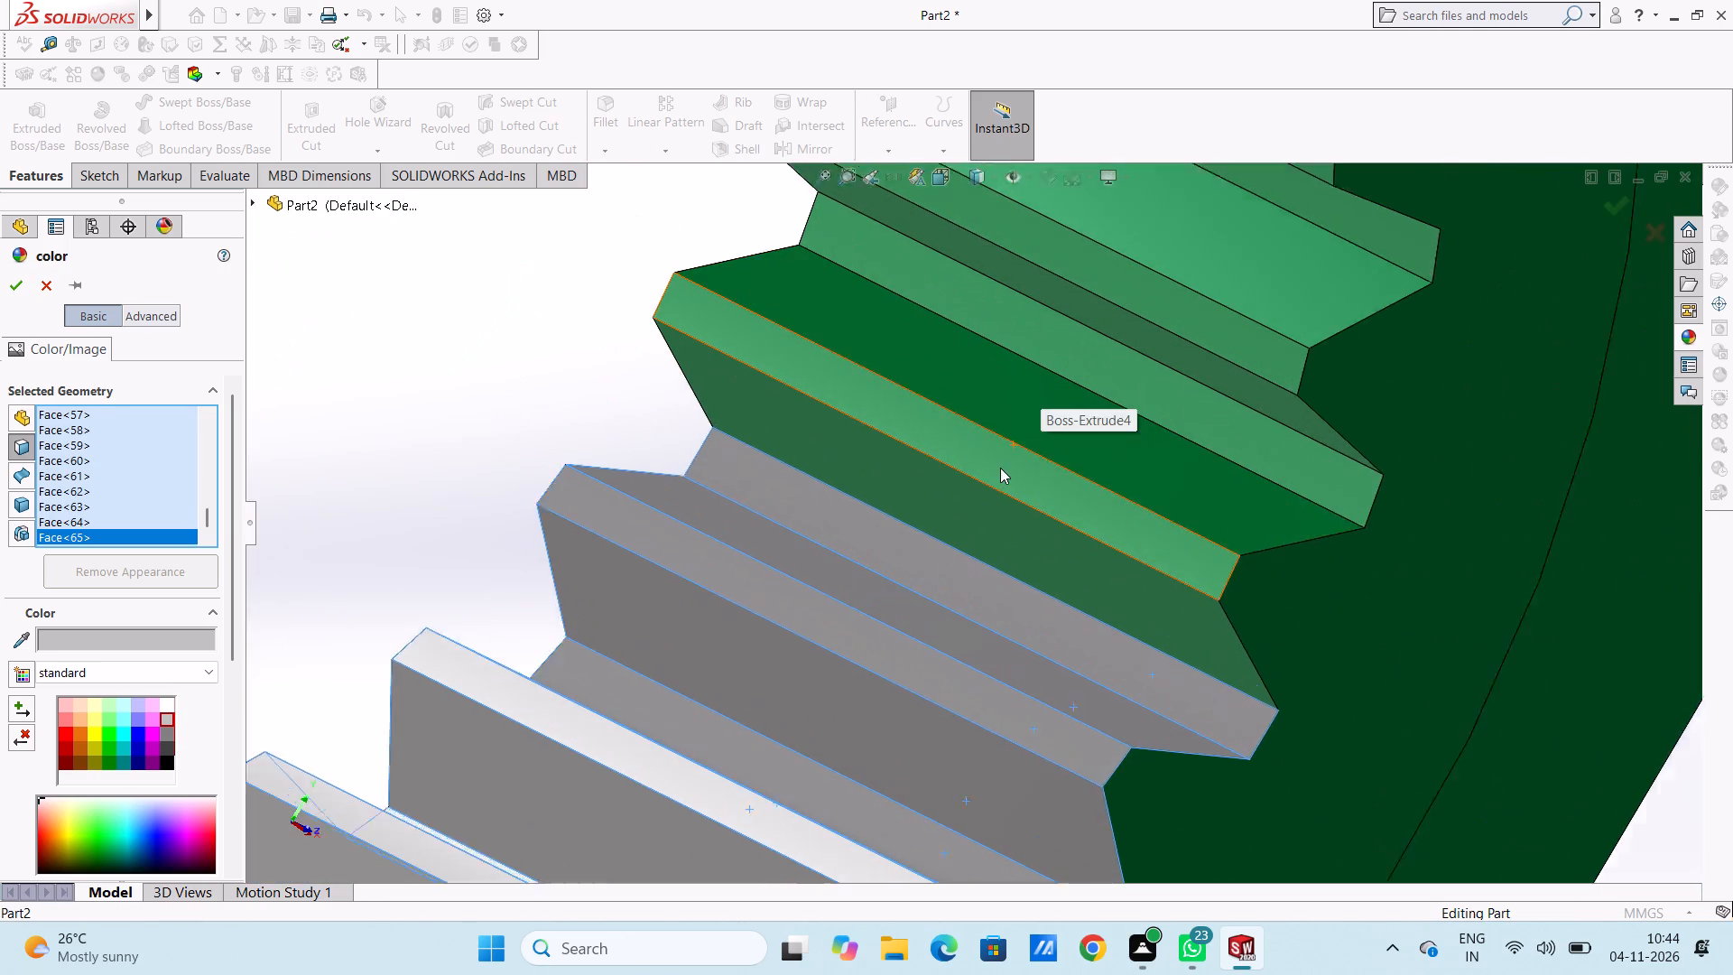
scroll(1000, 468, down, 1)
click(950, 527)
click(968, 478)
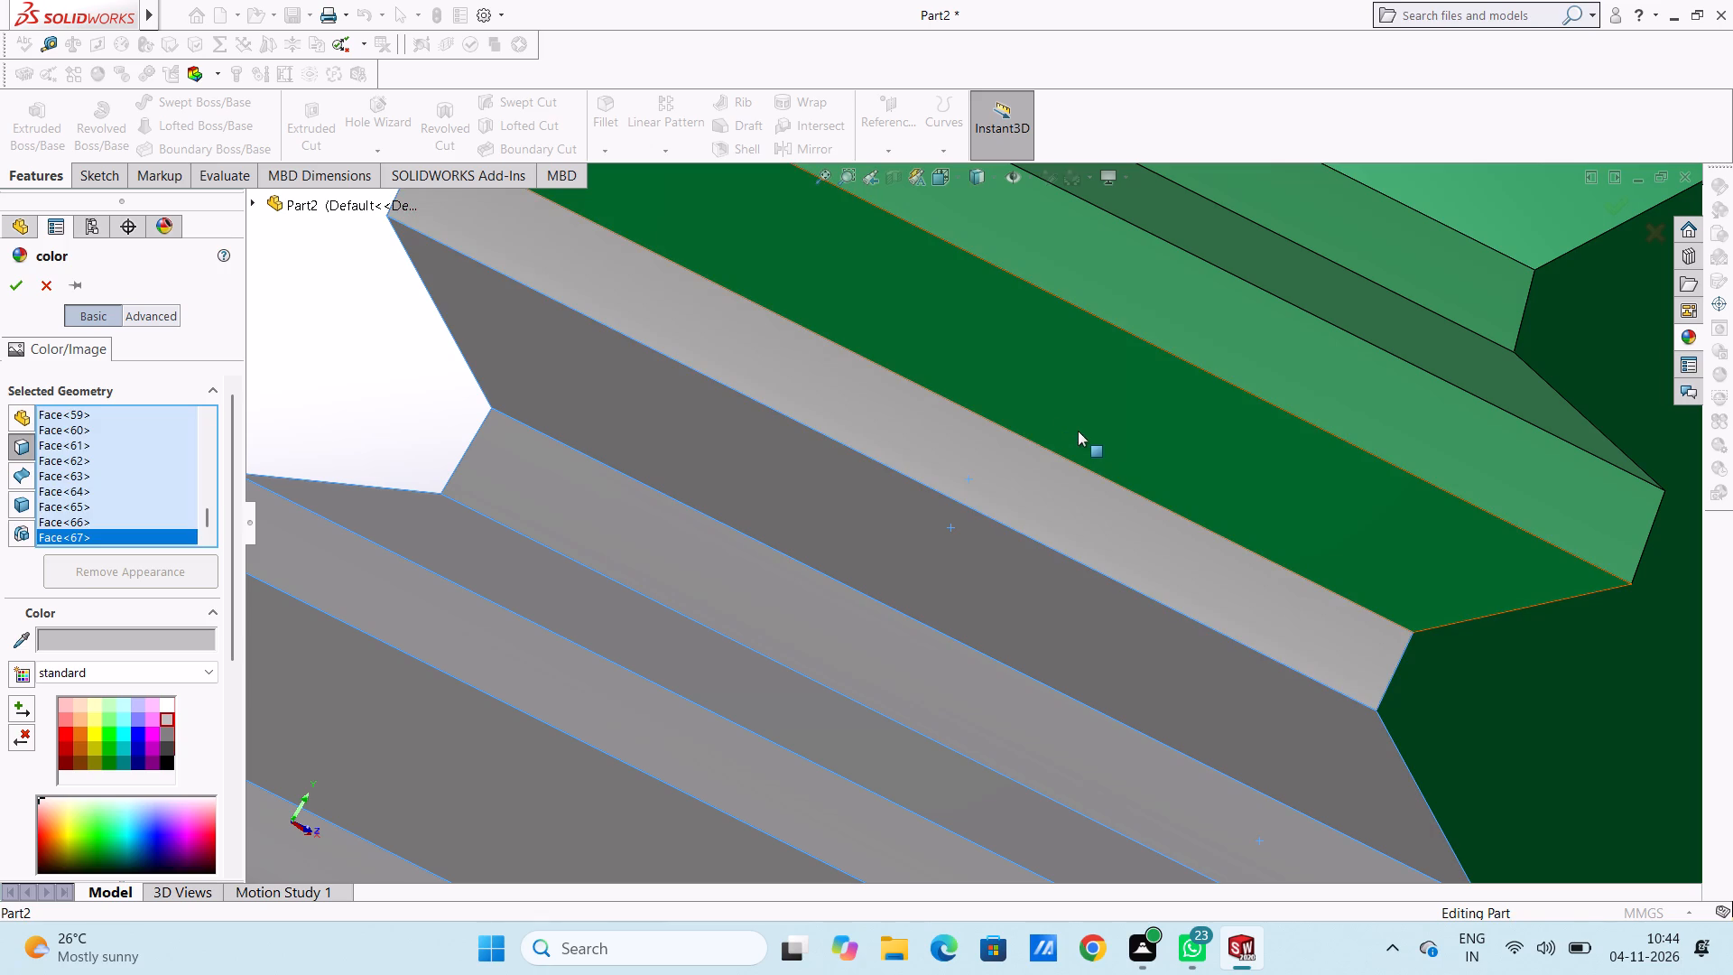
click(1078, 431)
click(1224, 356)
scroll(1227, 353, up, 5)
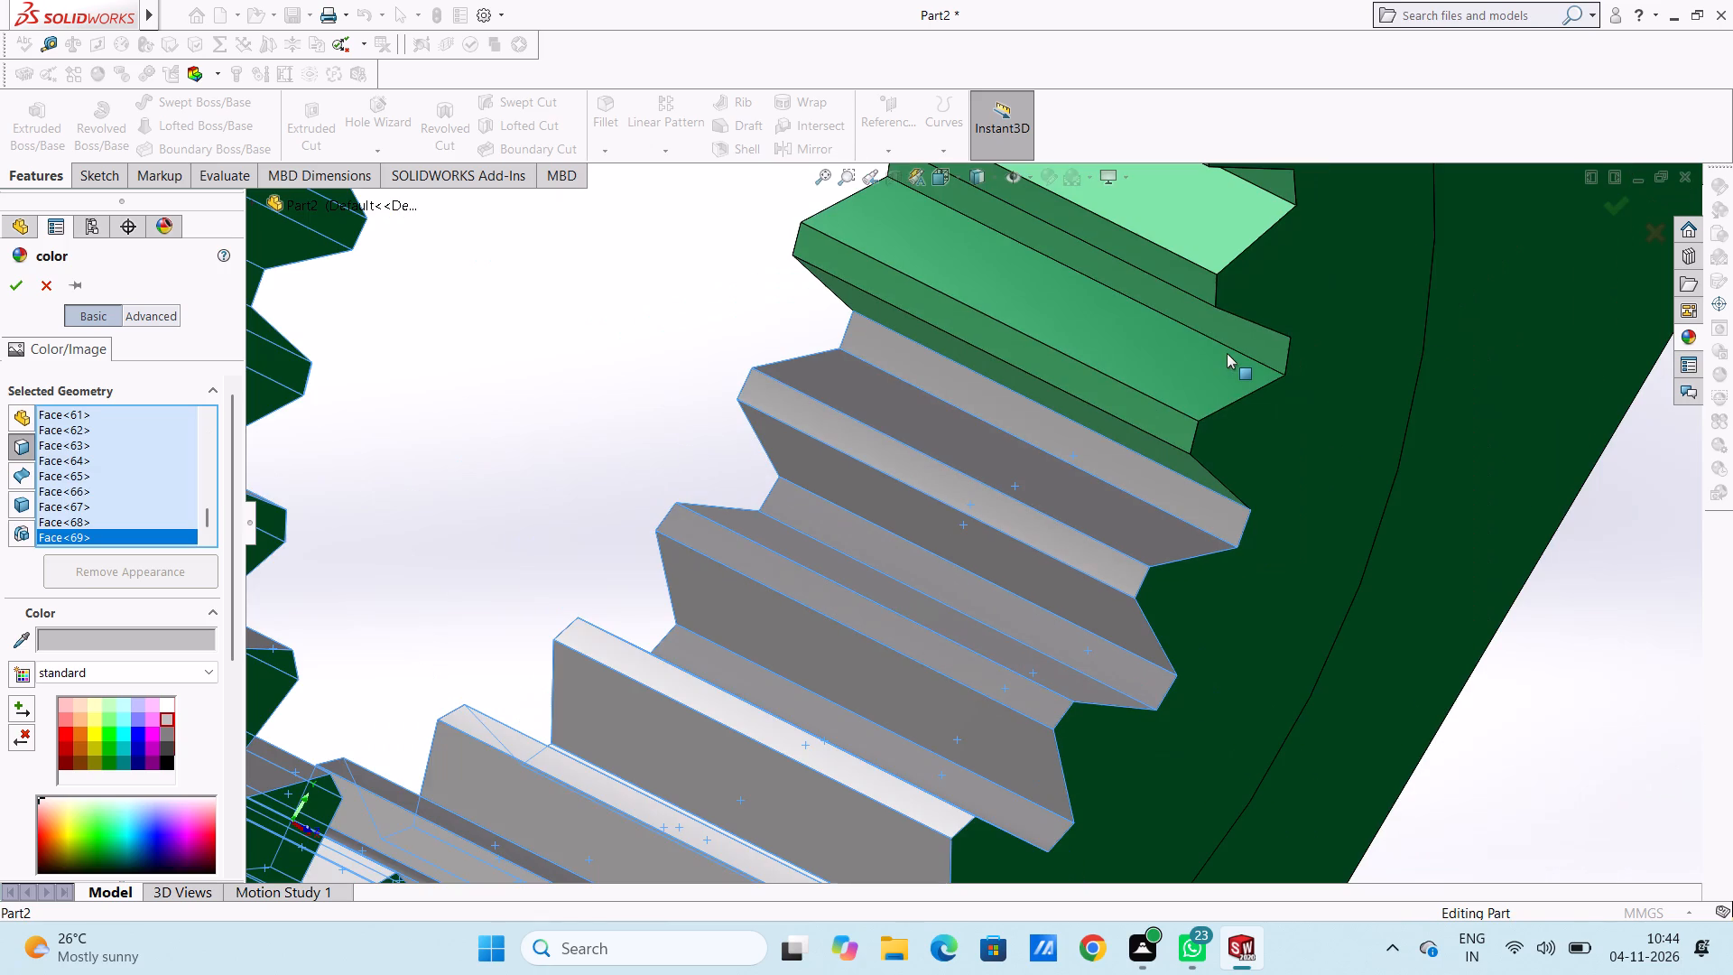
click(1122, 426)
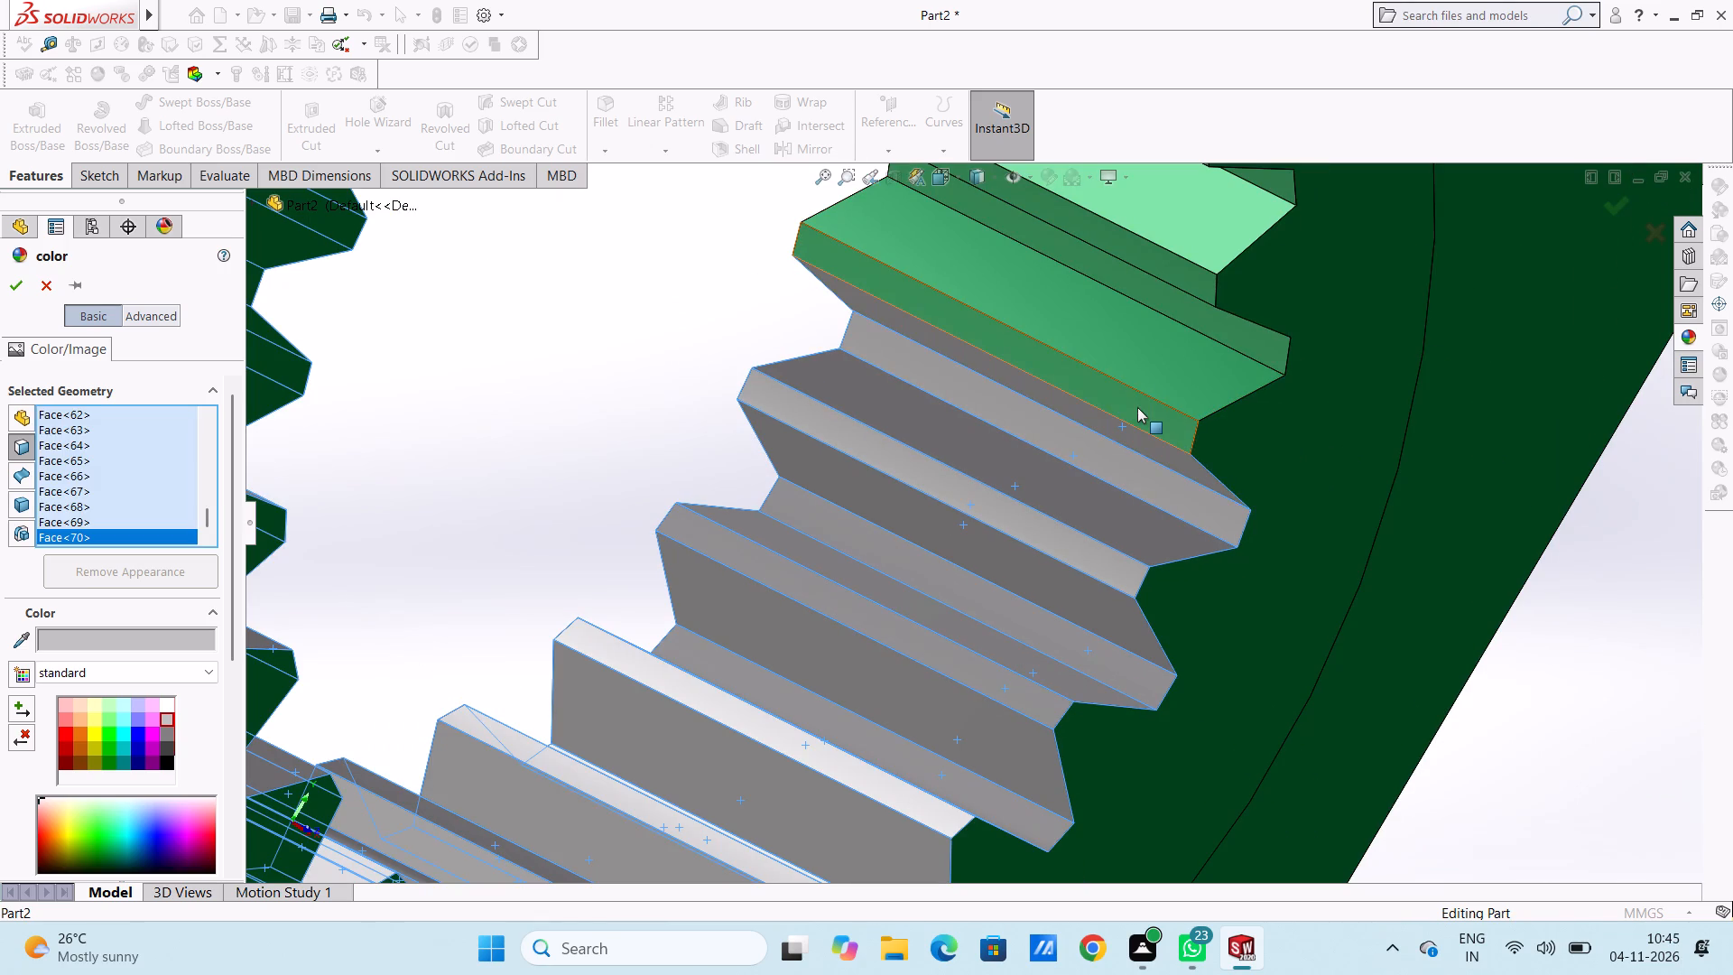
click(1137, 407)
click(1150, 372)
click(1189, 310)
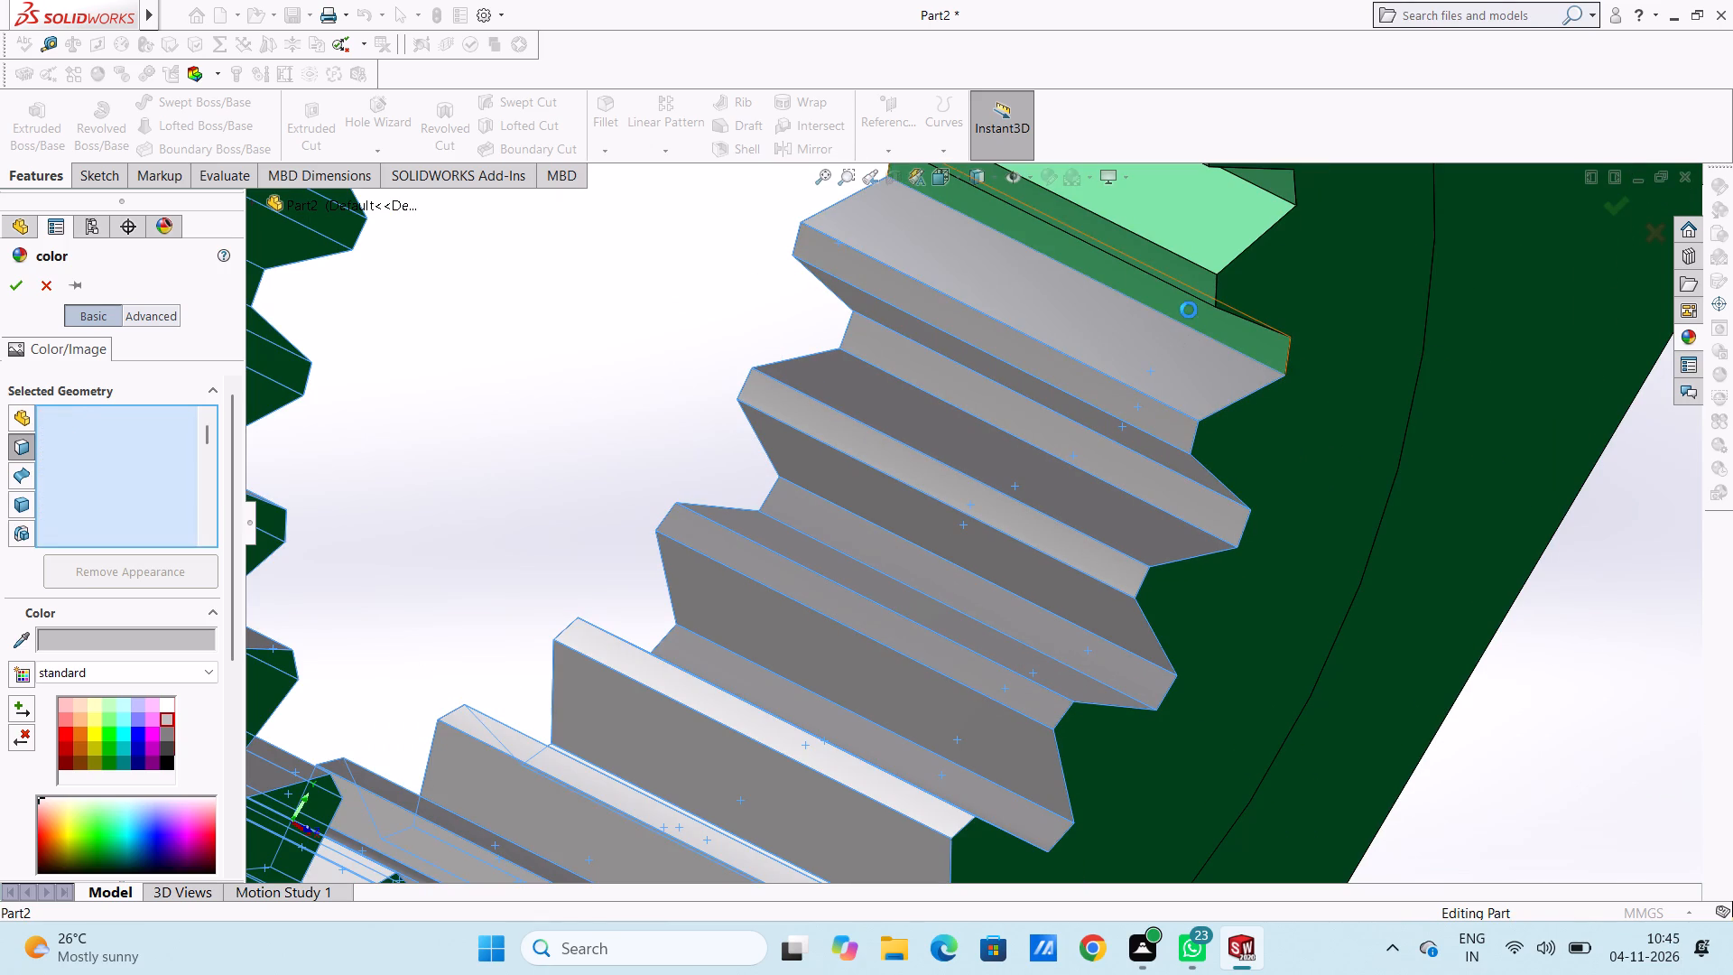
Extend the light grey colouring to eight more tooth faces, continuing toward the plate's single hole.
scroll(1189, 311, up, 5)
middle_drag(1085, 405, 1137, 188)
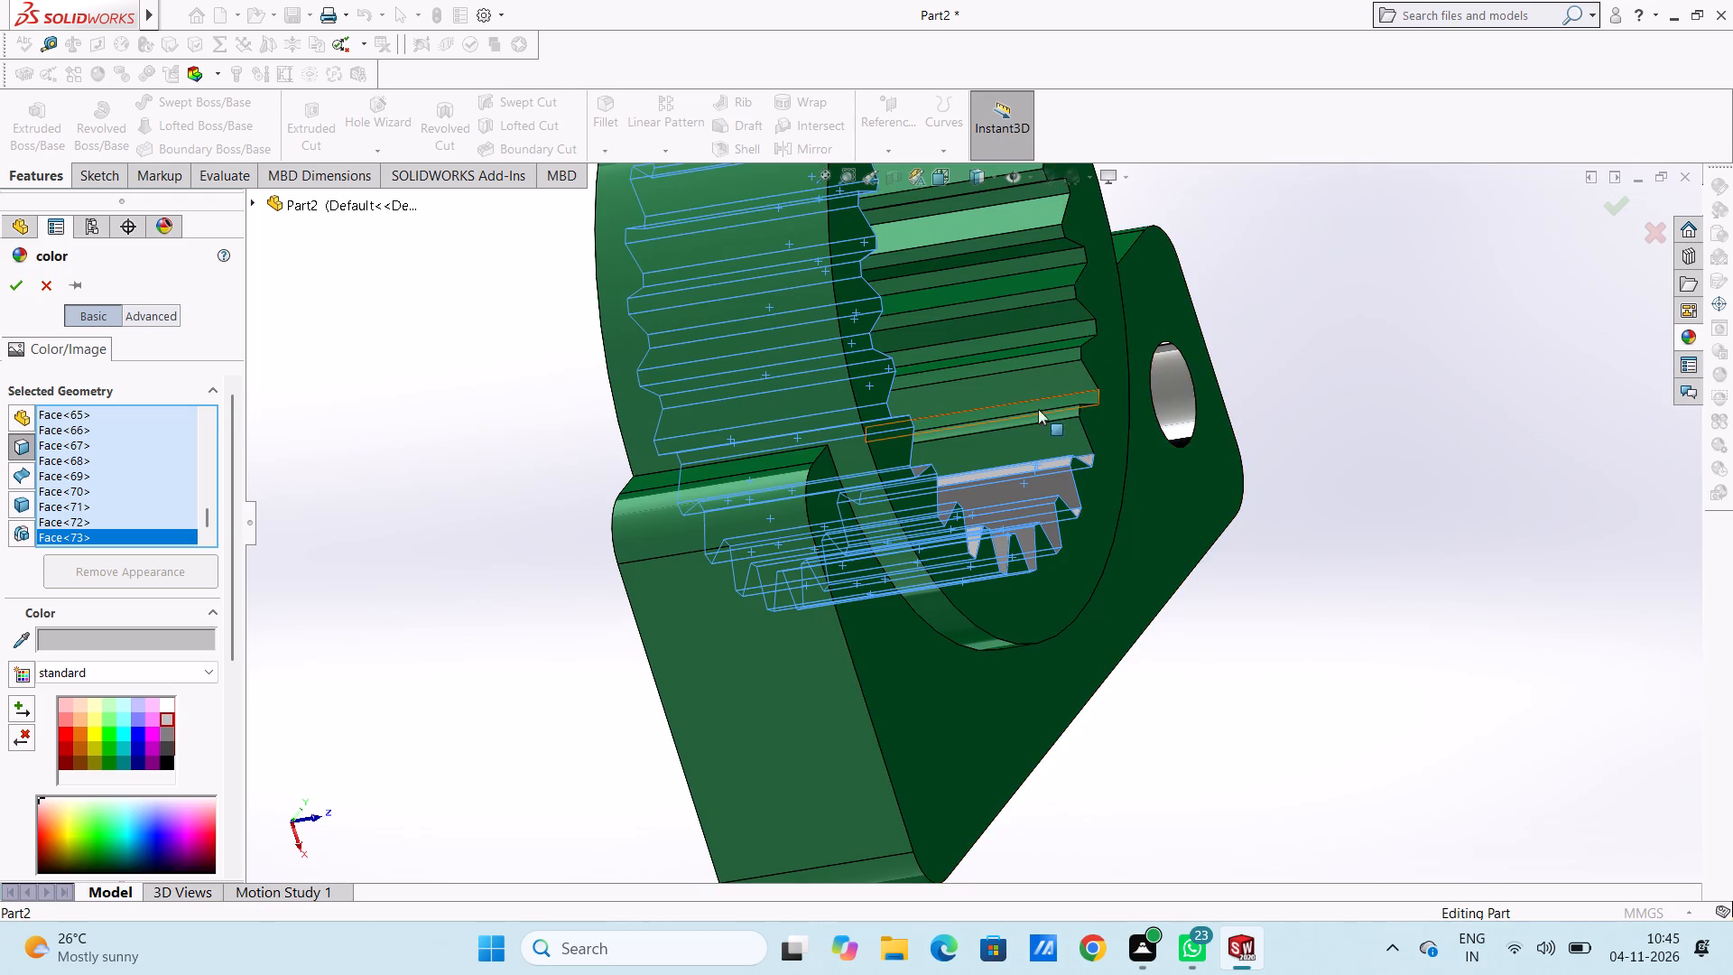
middle_drag(980, 416, 910, 432)
middle_drag(1047, 471, 1003, 397)
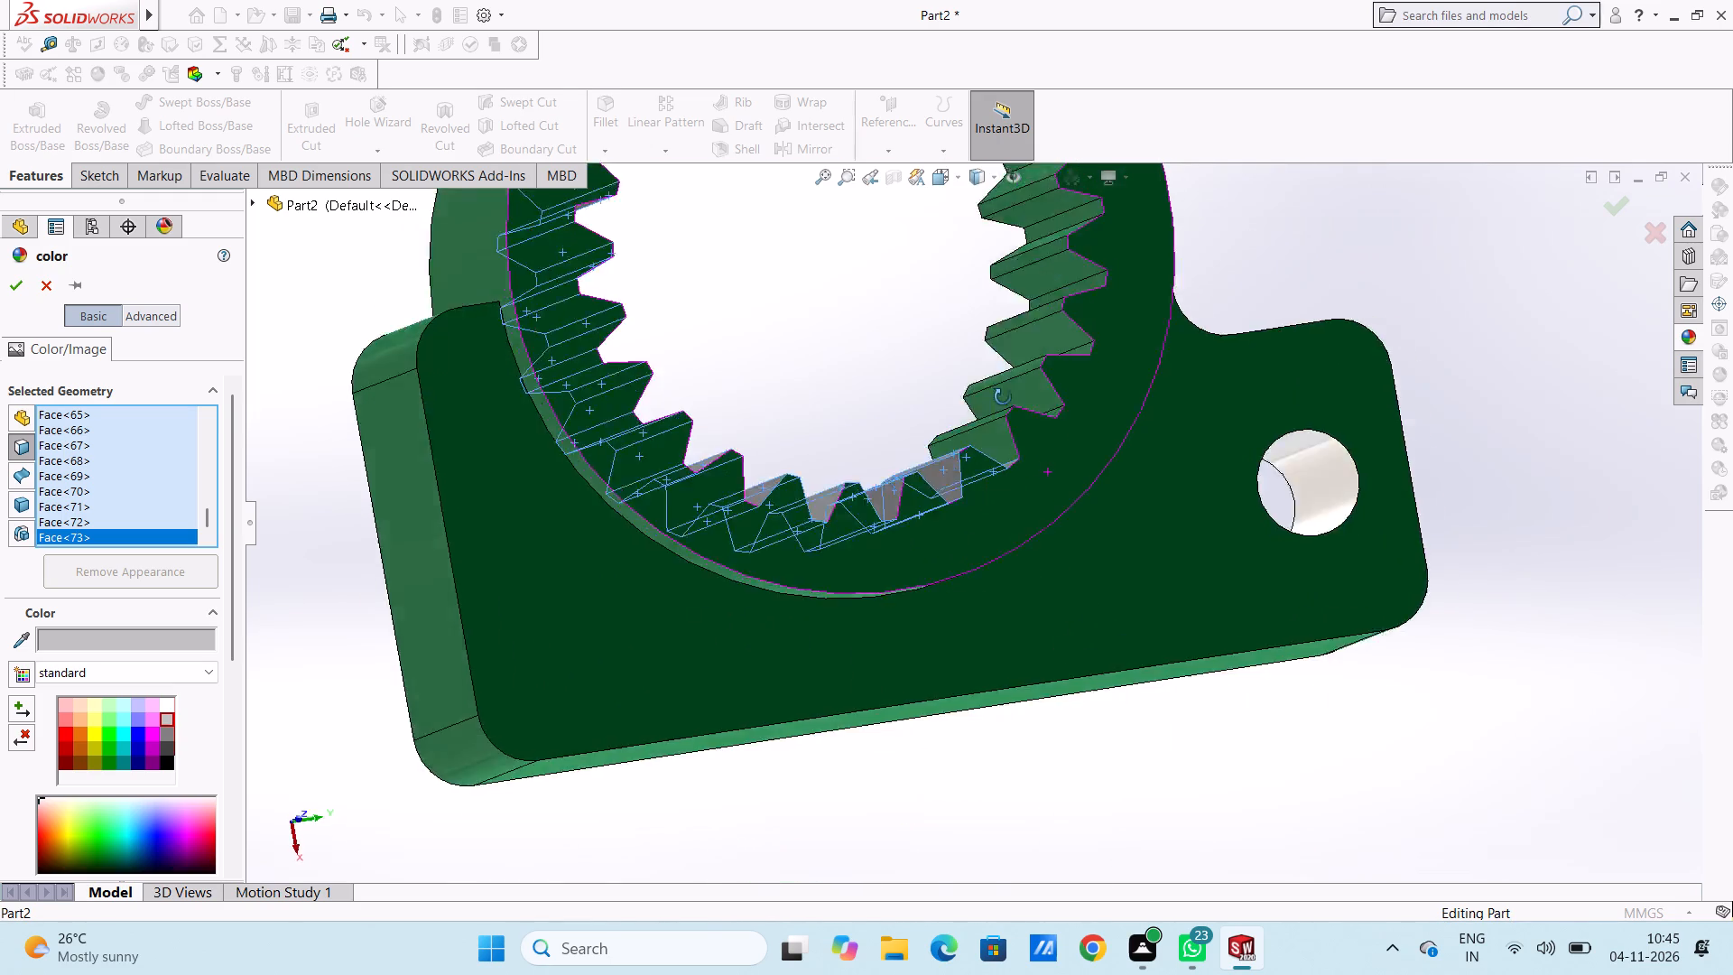
middle_drag(1003, 397, 1065, 490)
scroll(1019, 368, down, 5)
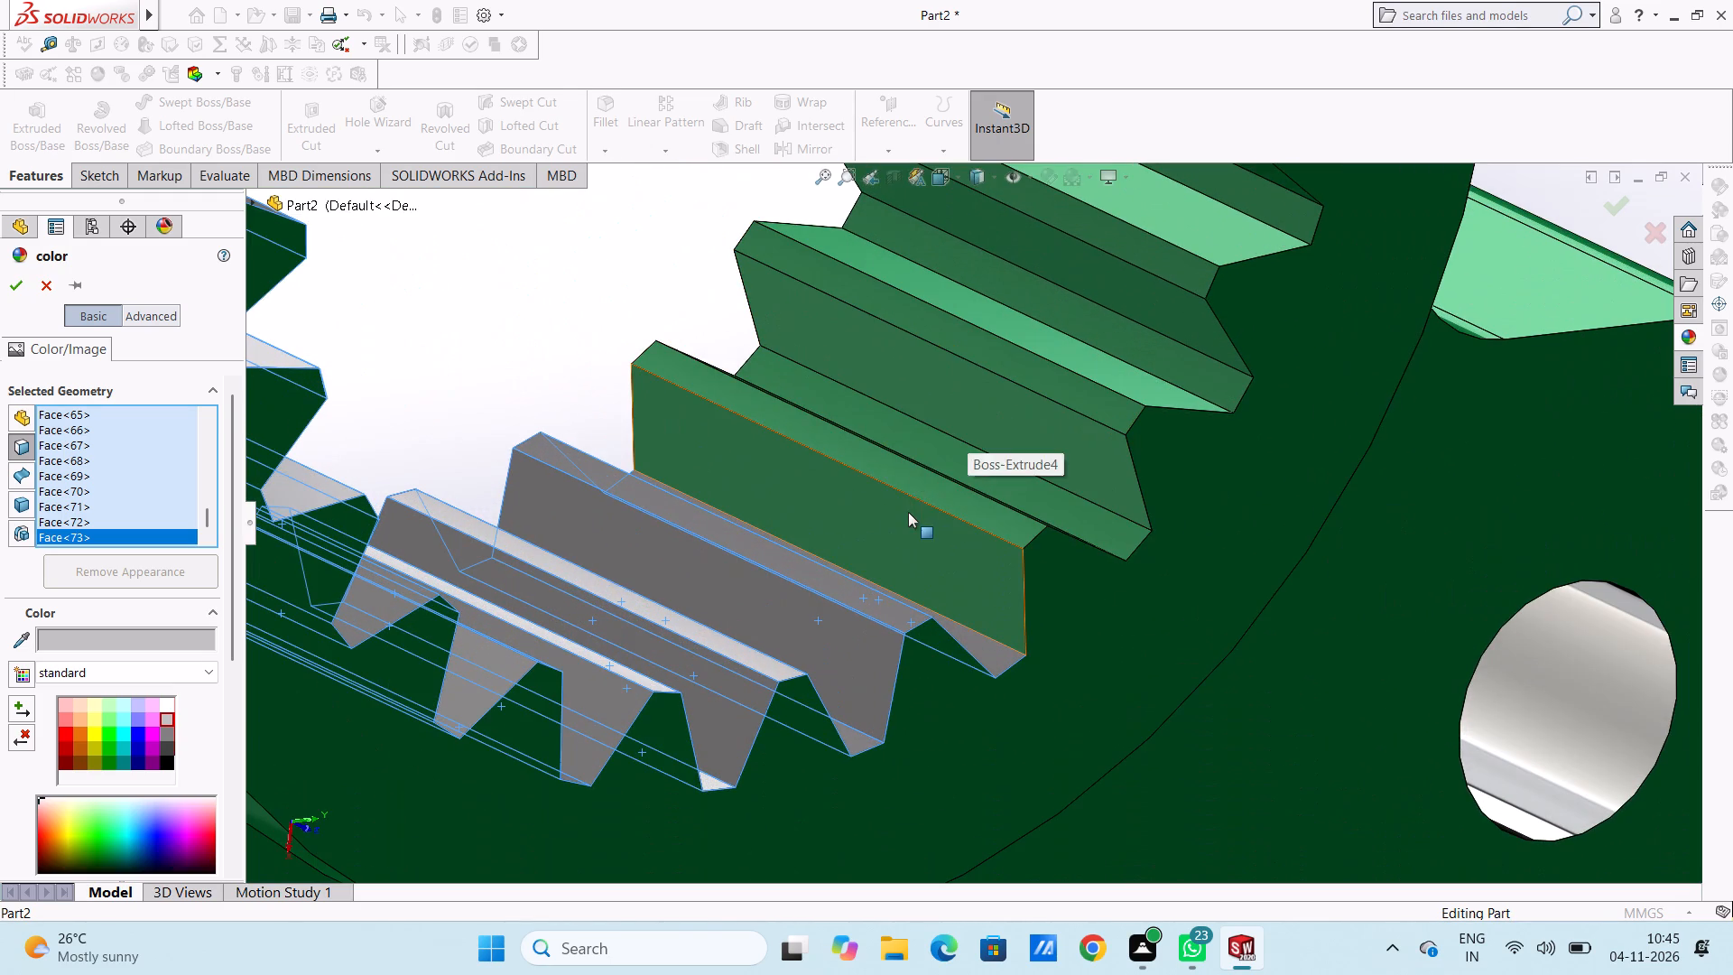
click(906, 526)
click(918, 493)
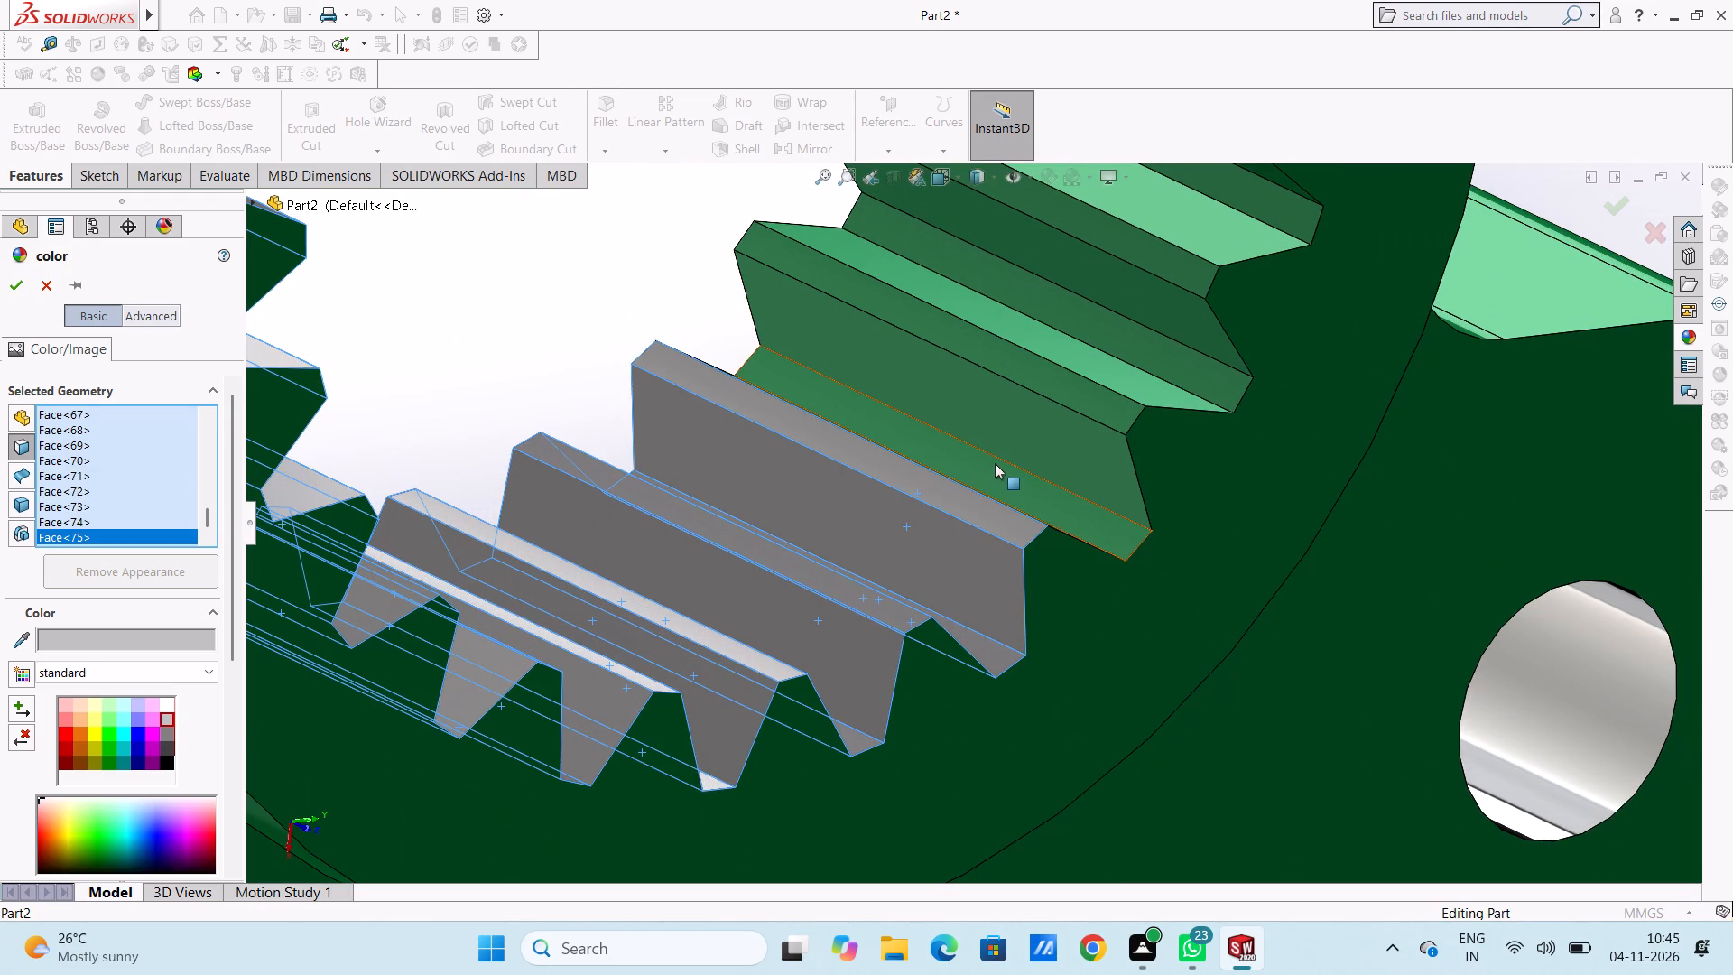
middle_drag(994, 469, 964, 525)
click(965, 520)
click(993, 496)
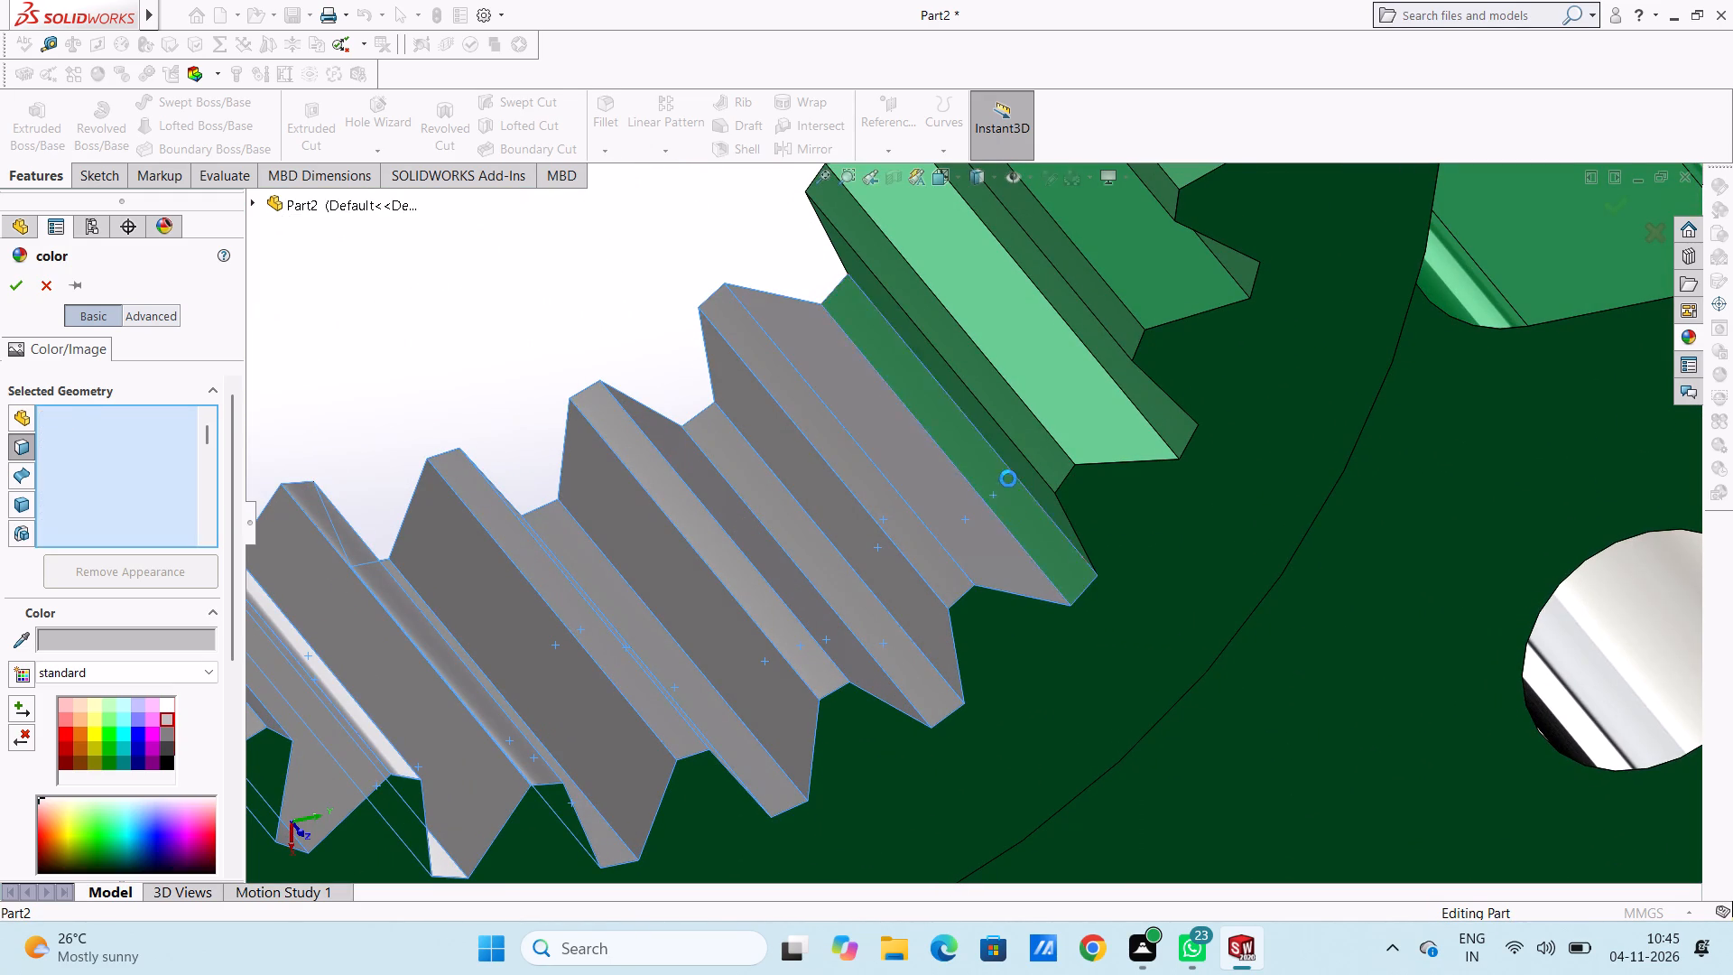
middle_drag(1040, 477, 1078, 428)
click(1021, 485)
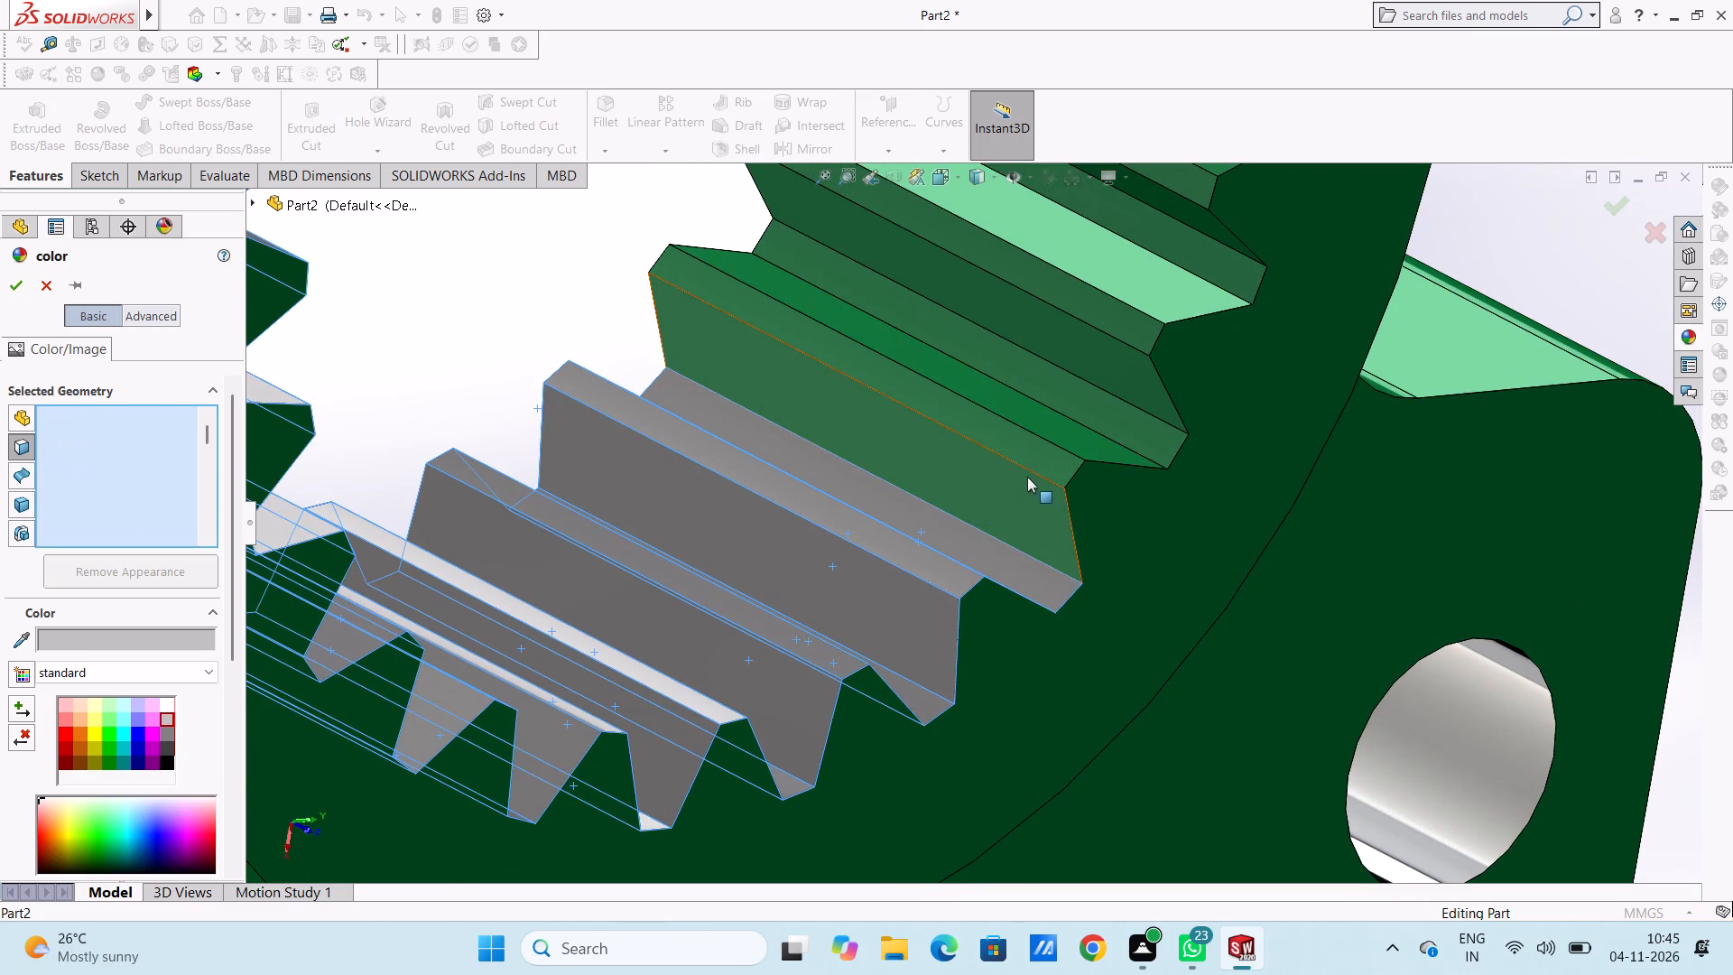
click(1038, 452)
click(1059, 433)
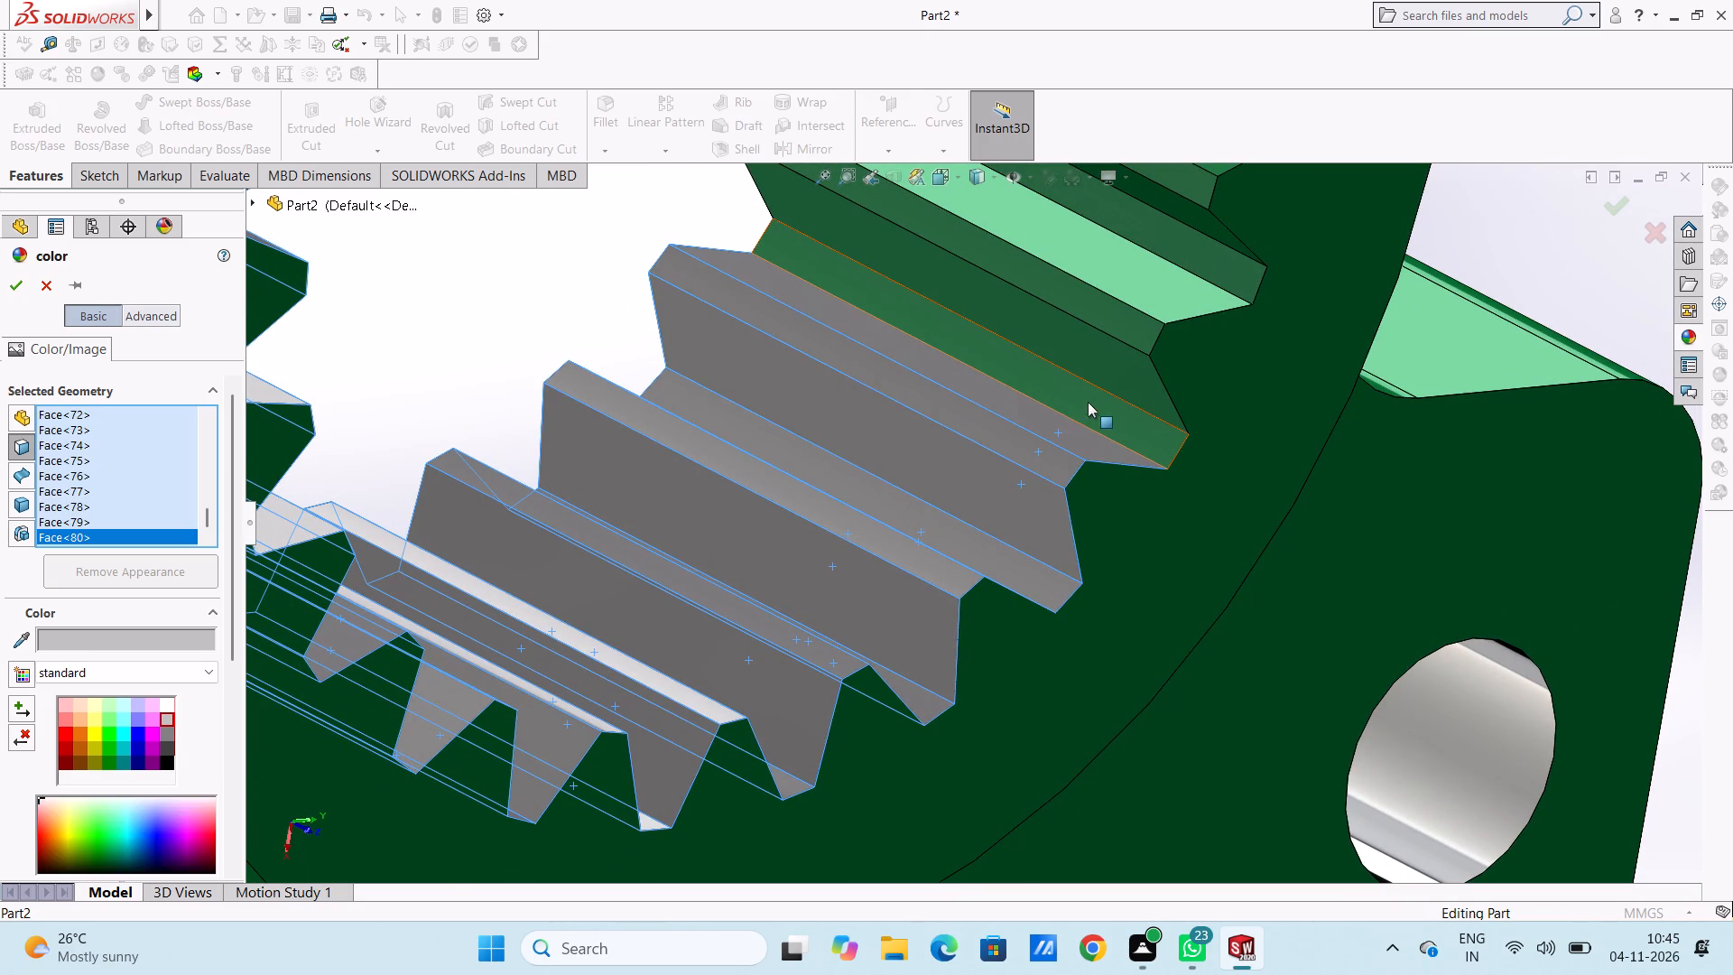
click(1088, 402)
Colour eight more consecutive tooth faces light grey, going past the plate's single hole toward the ring's top.
scroll(1093, 417, up, 4)
middle_drag(1102, 452, 1121, 311)
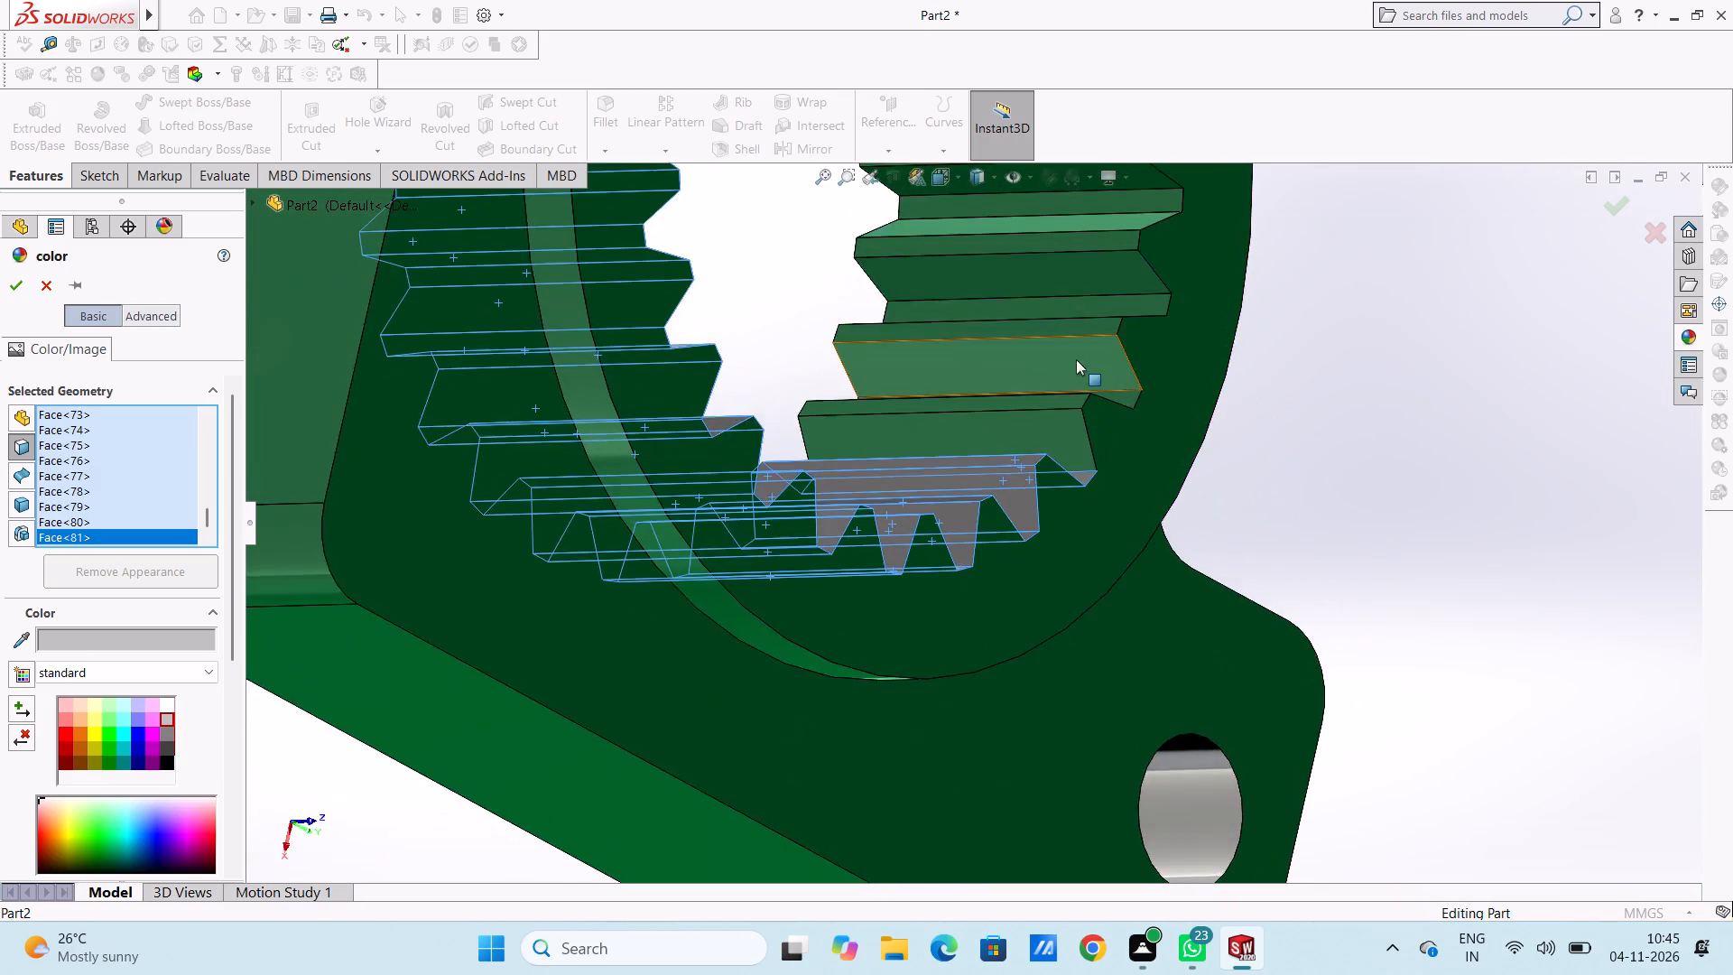
scroll(1076, 359, down, 5)
click(945, 560)
click(975, 525)
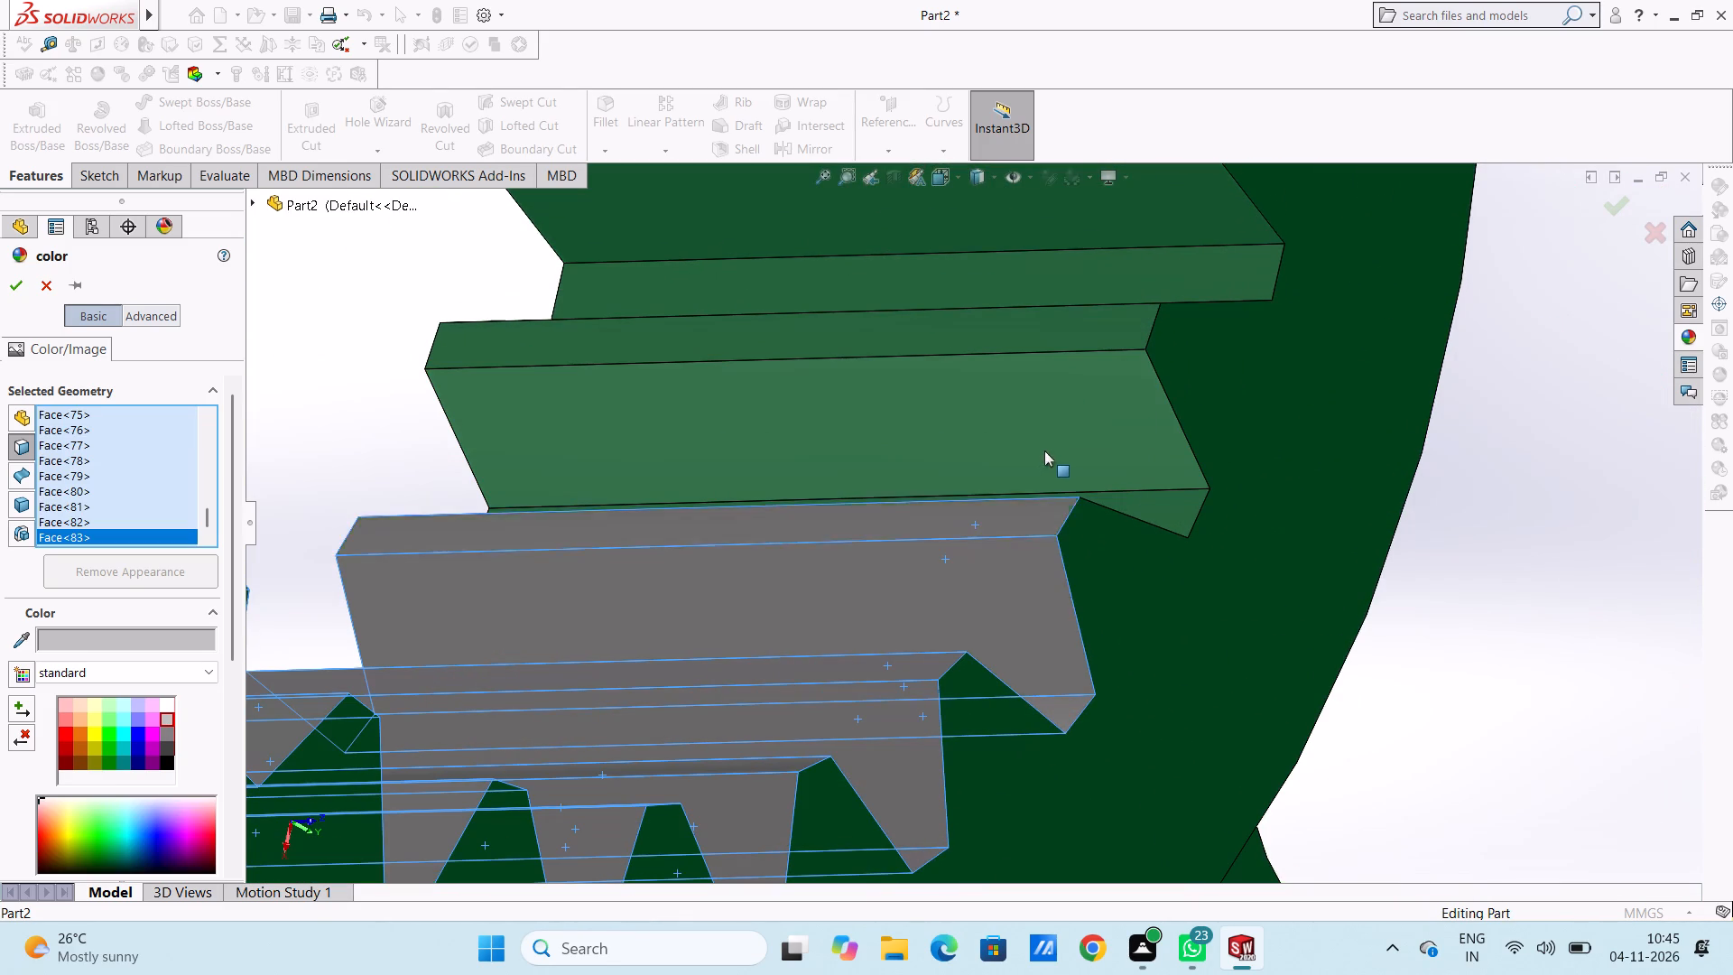
middle_drag(1043, 452, 1015, 577)
click(1010, 565)
click(1046, 513)
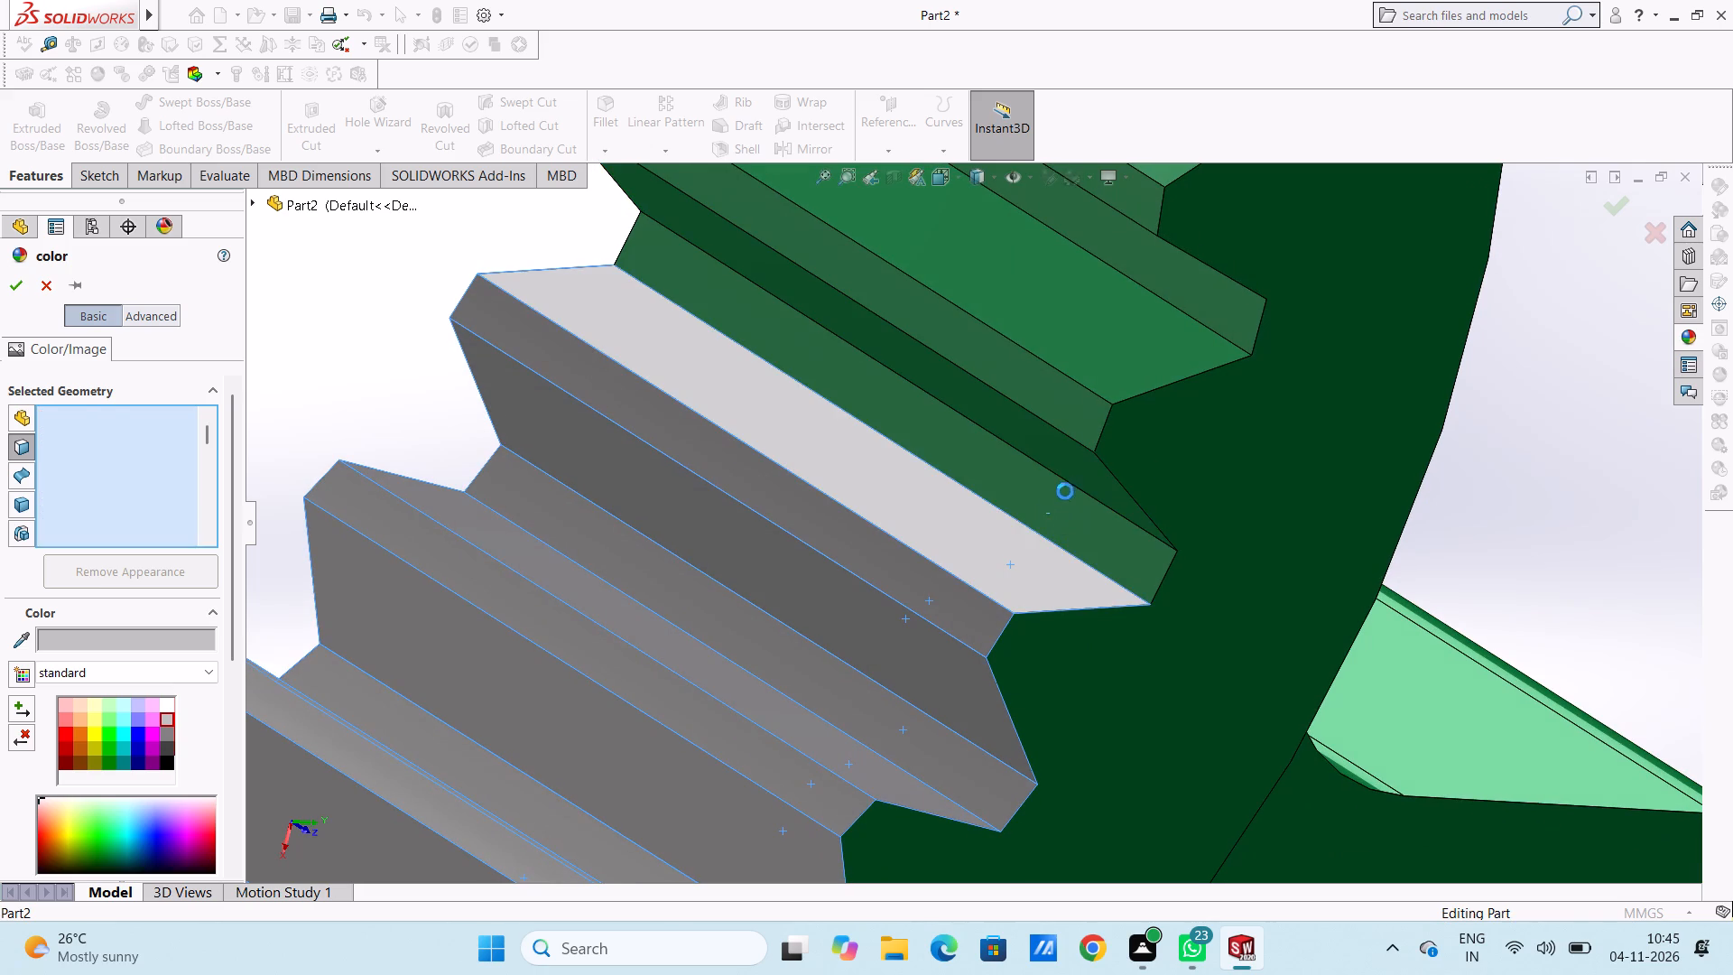
middle_drag(1091, 479, 1110, 387)
click(1084, 423)
click(1080, 370)
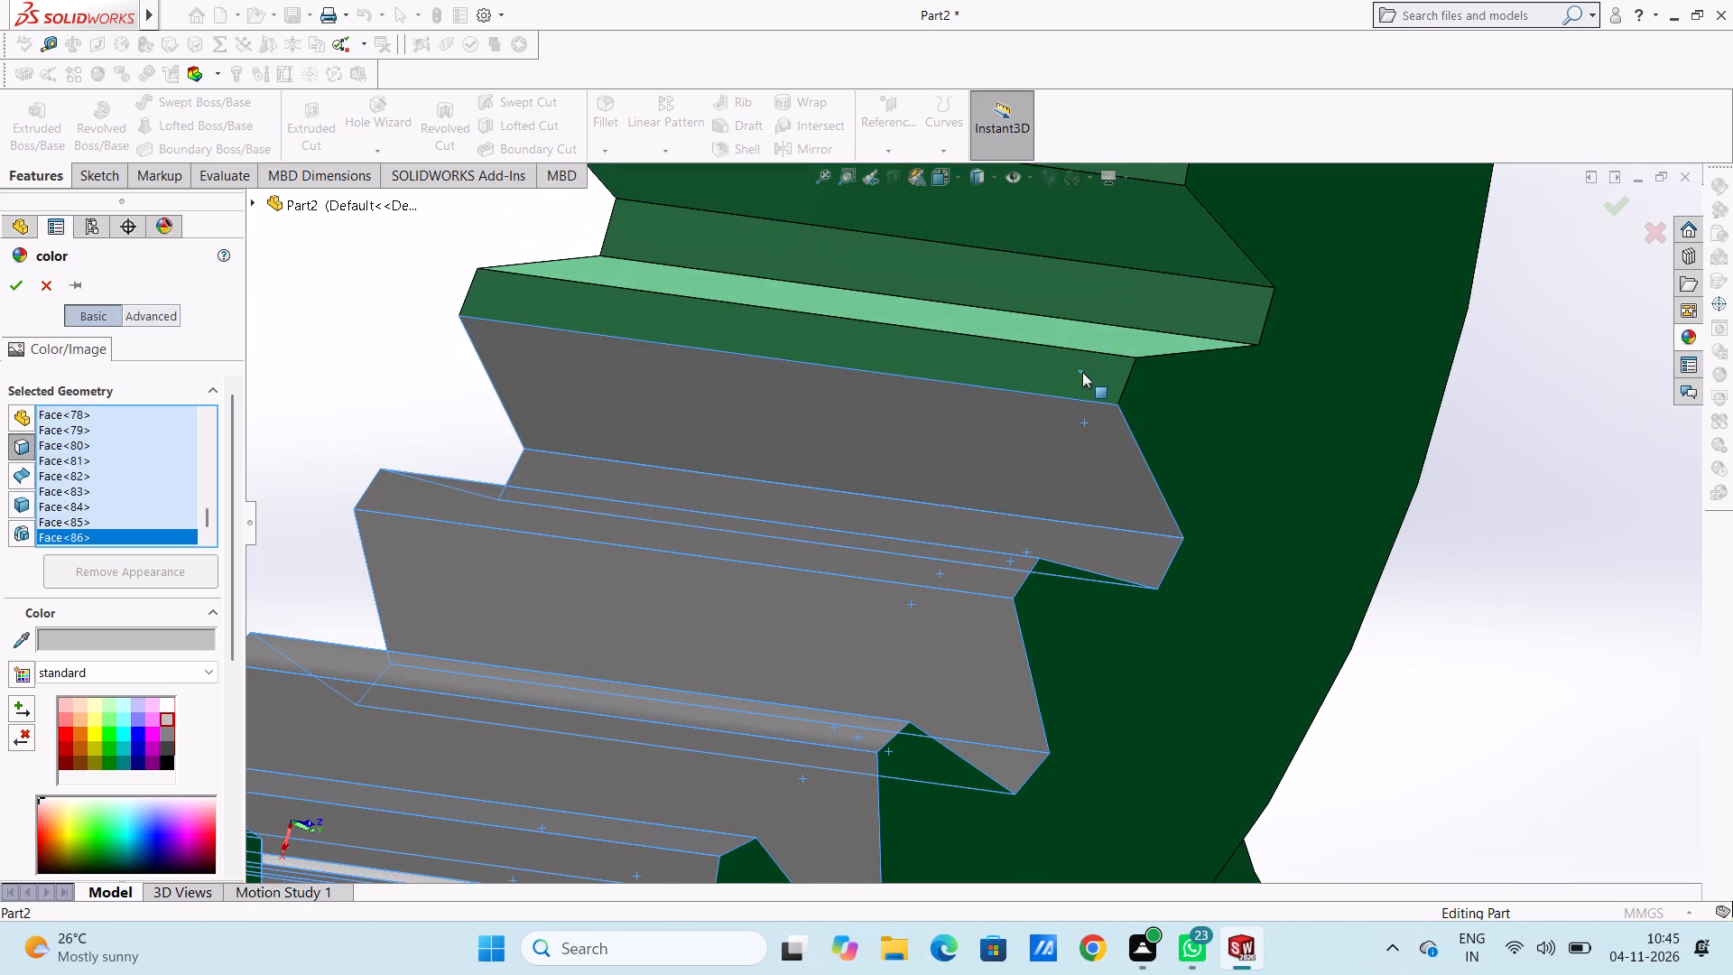
click(1104, 342)
click(1136, 308)
Add three more tooth faces near the ring's top, between plate and arm, to the light grey colouring.
scroll(1136, 308, up, 4)
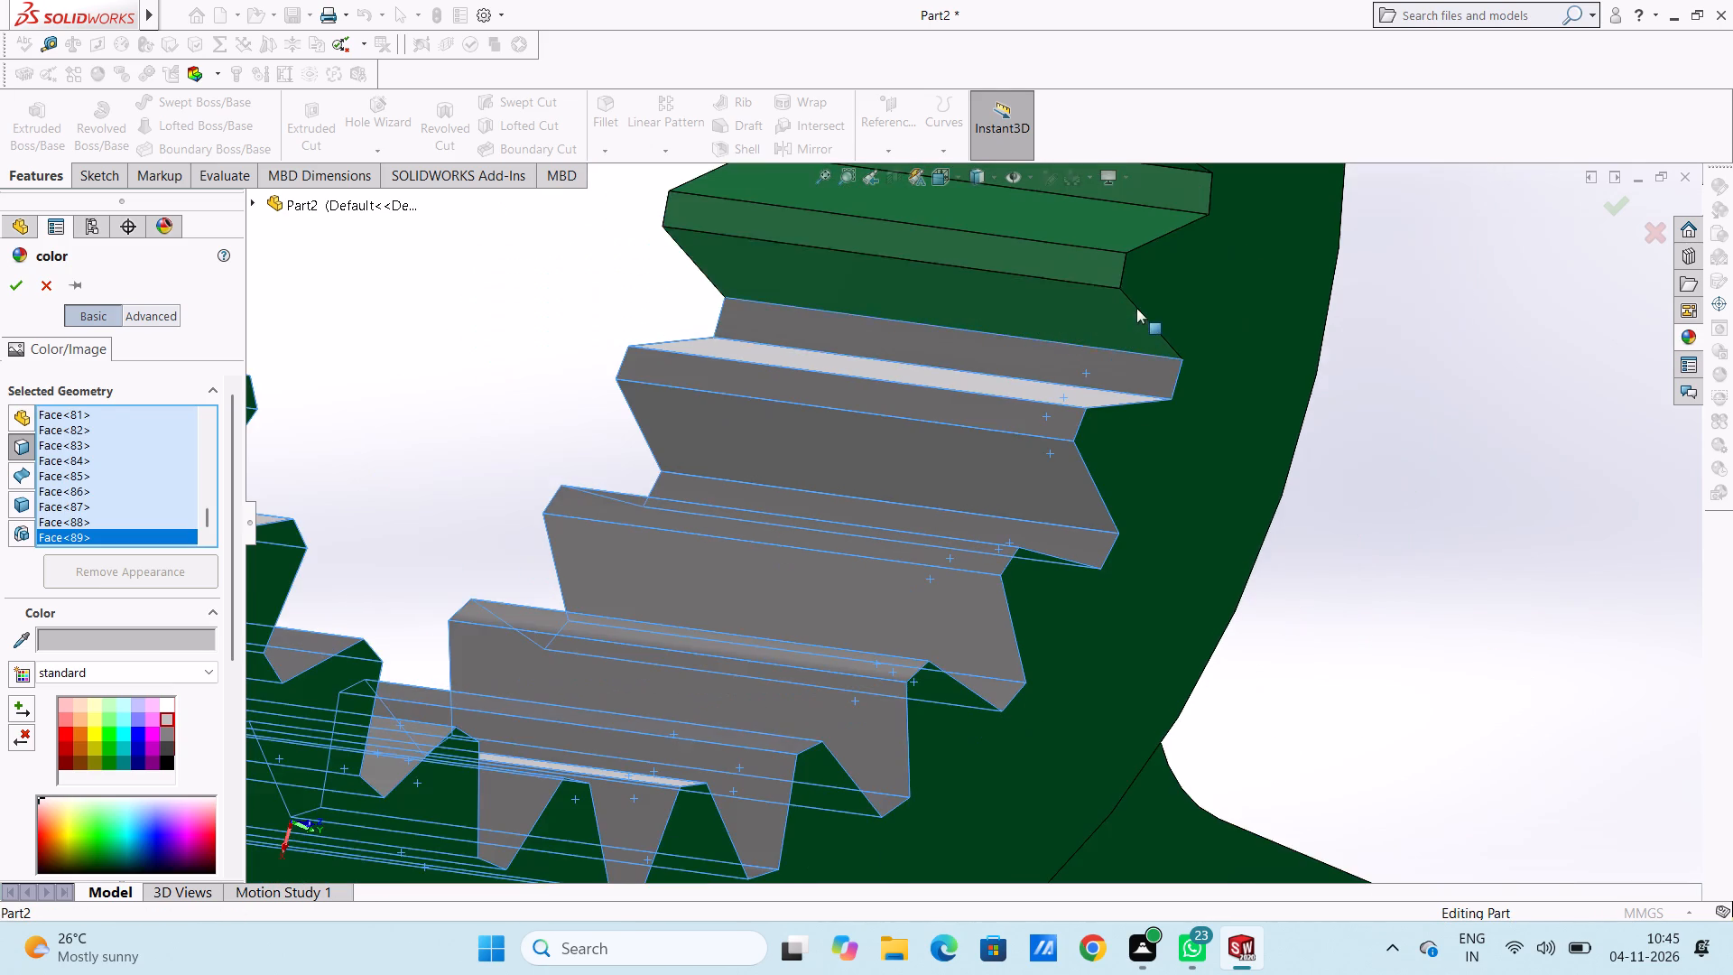
scroll(998, 386, up, 1)
middle_drag(1008, 385, 1022, 281)
scroll(978, 310, down, 5)
middle_drag(980, 380, 978, 385)
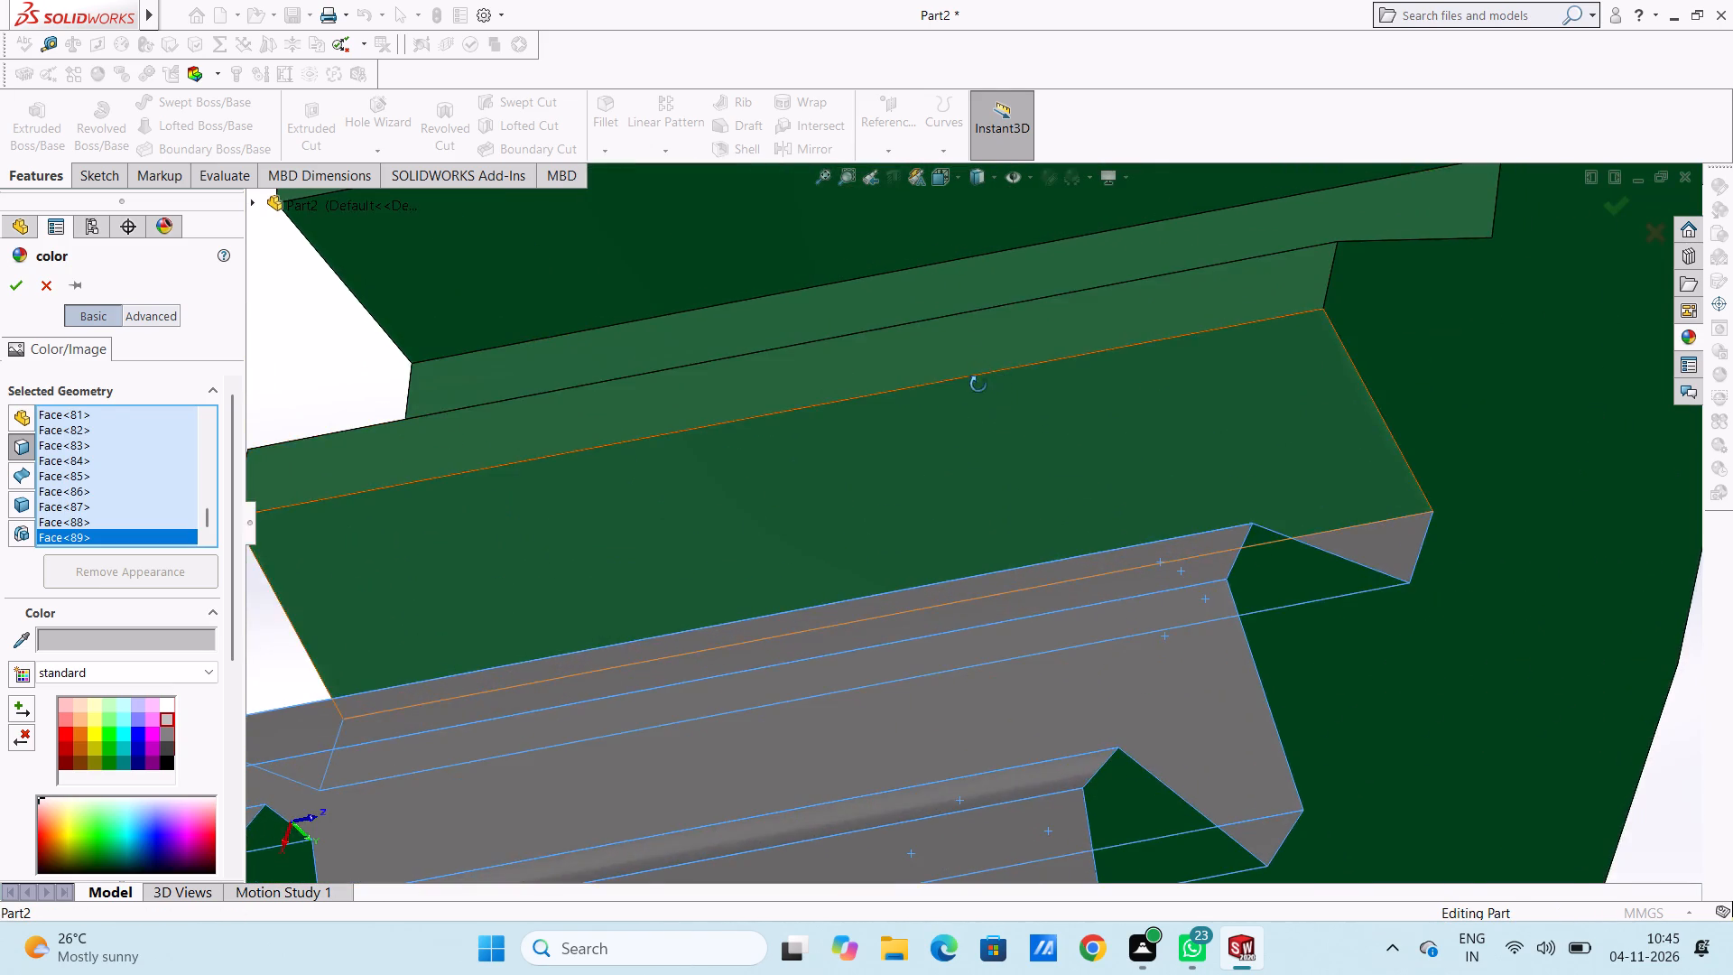
middle_drag(978, 385, 966, 444)
click(999, 469)
click(1052, 364)
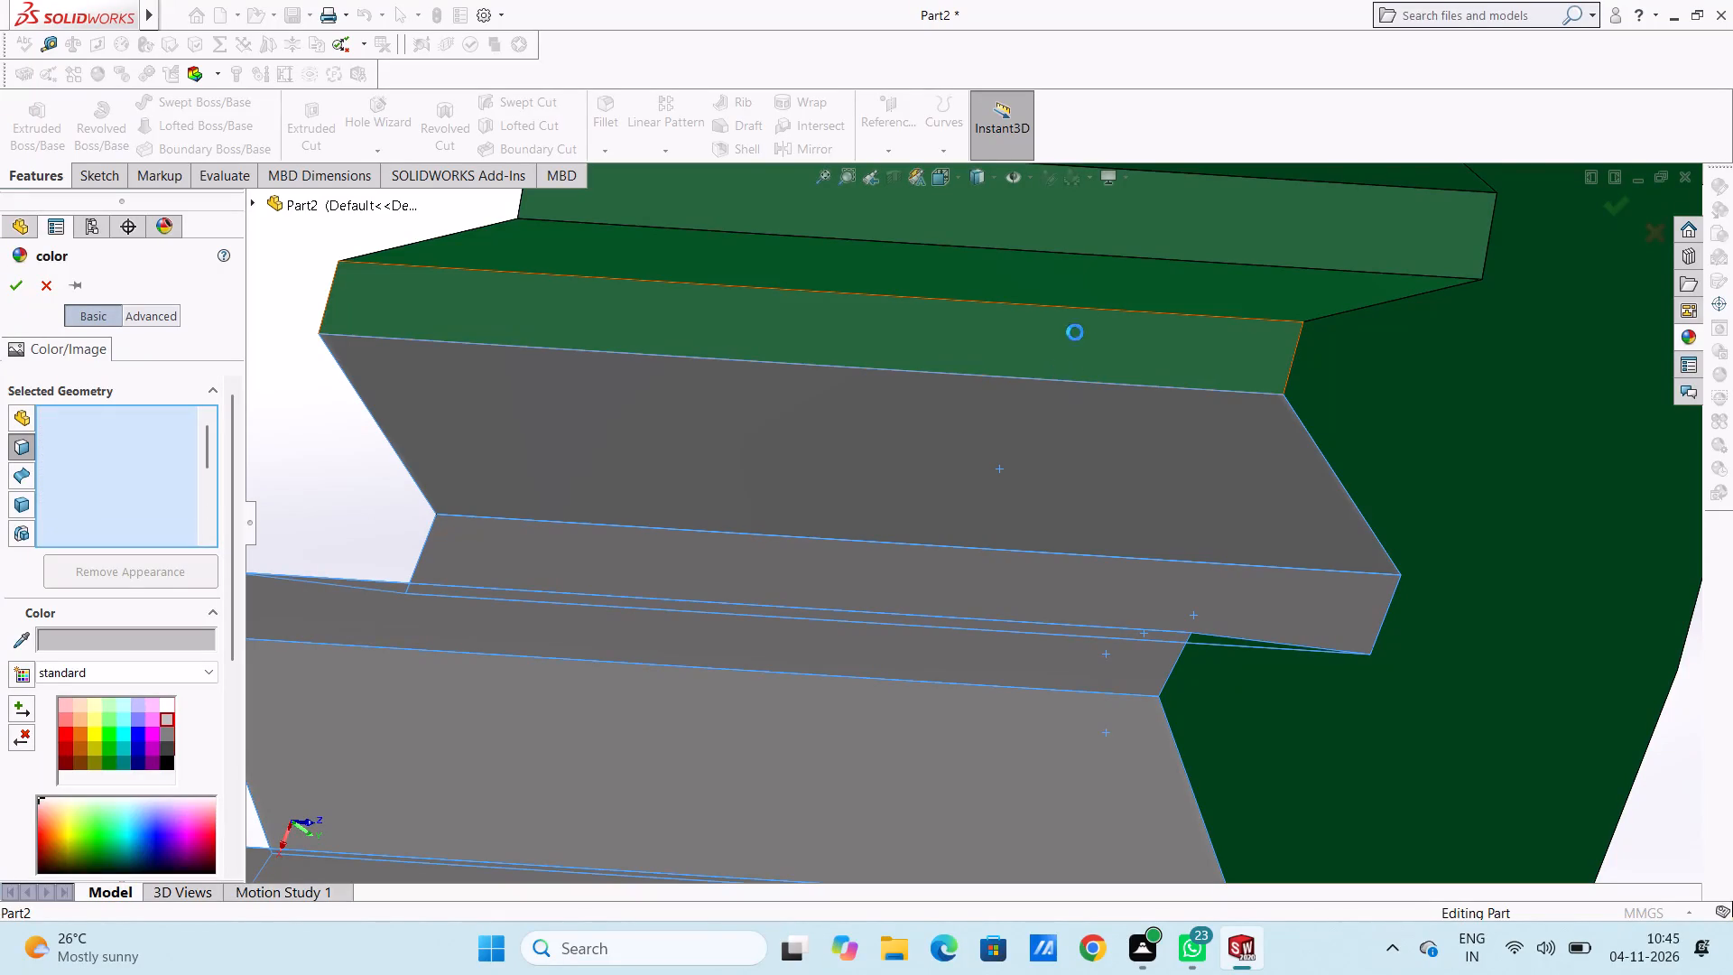
click(1100, 296)
Add the last five green tooth faces at the ring's top to the light grey selection and apply the colouring.
scroll(1100, 296, up, 9)
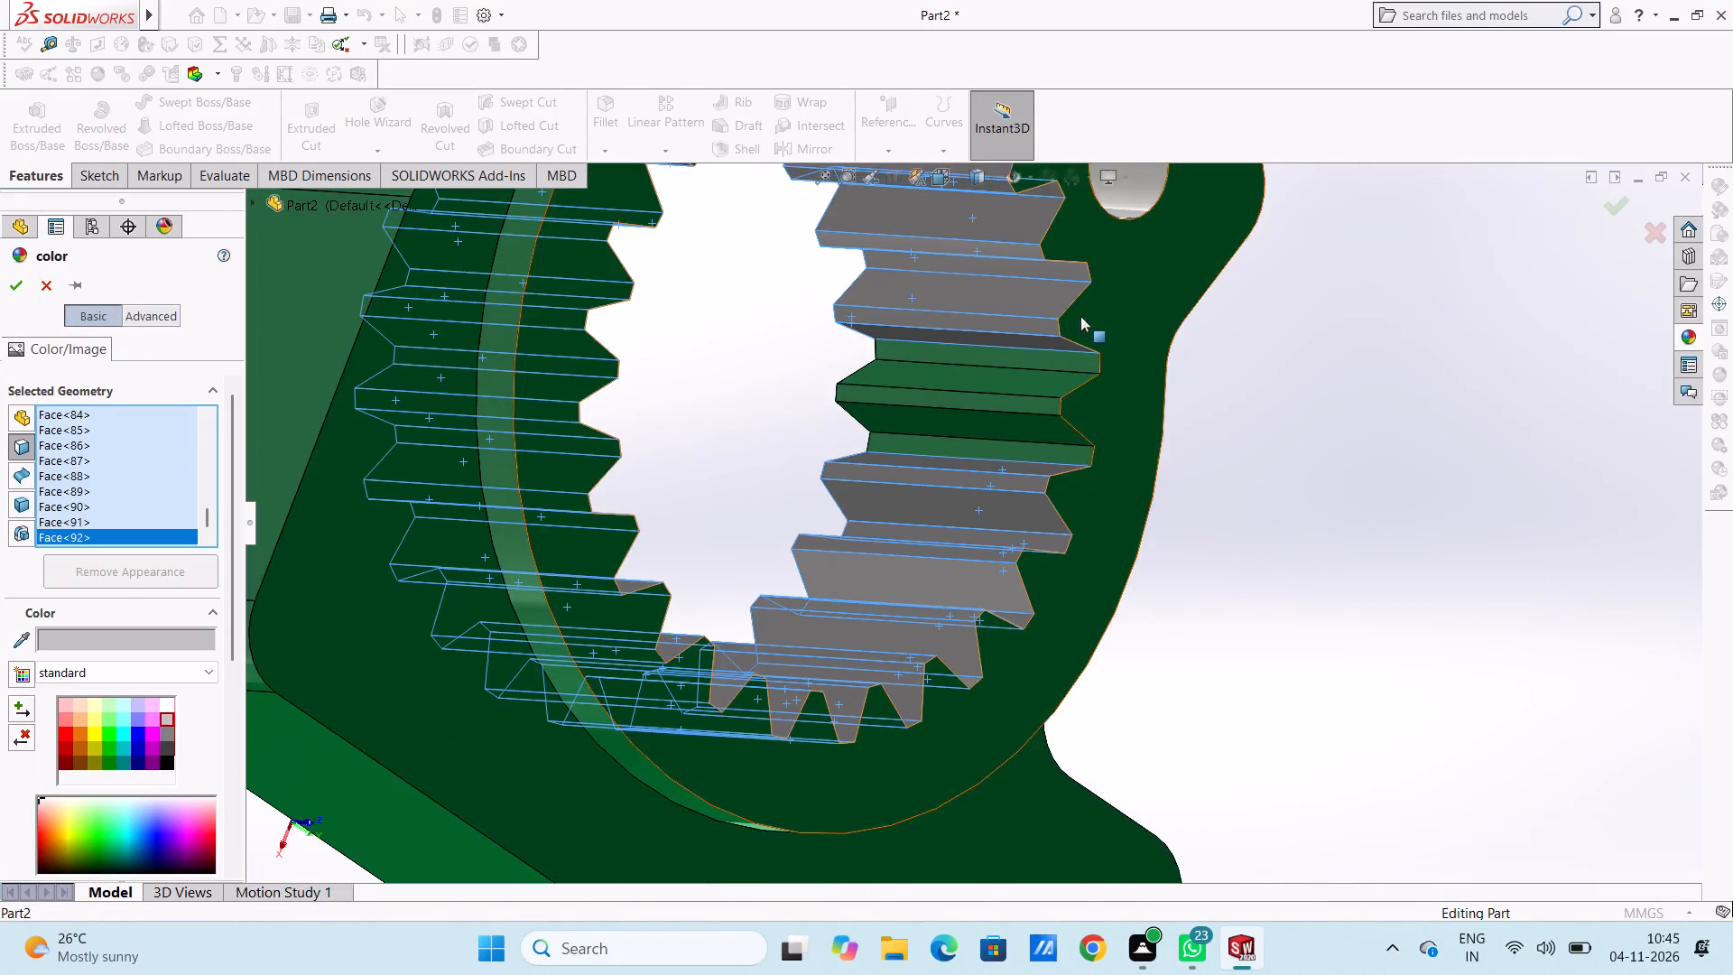
scroll(1057, 344, down, 5)
click(889, 673)
click(928, 601)
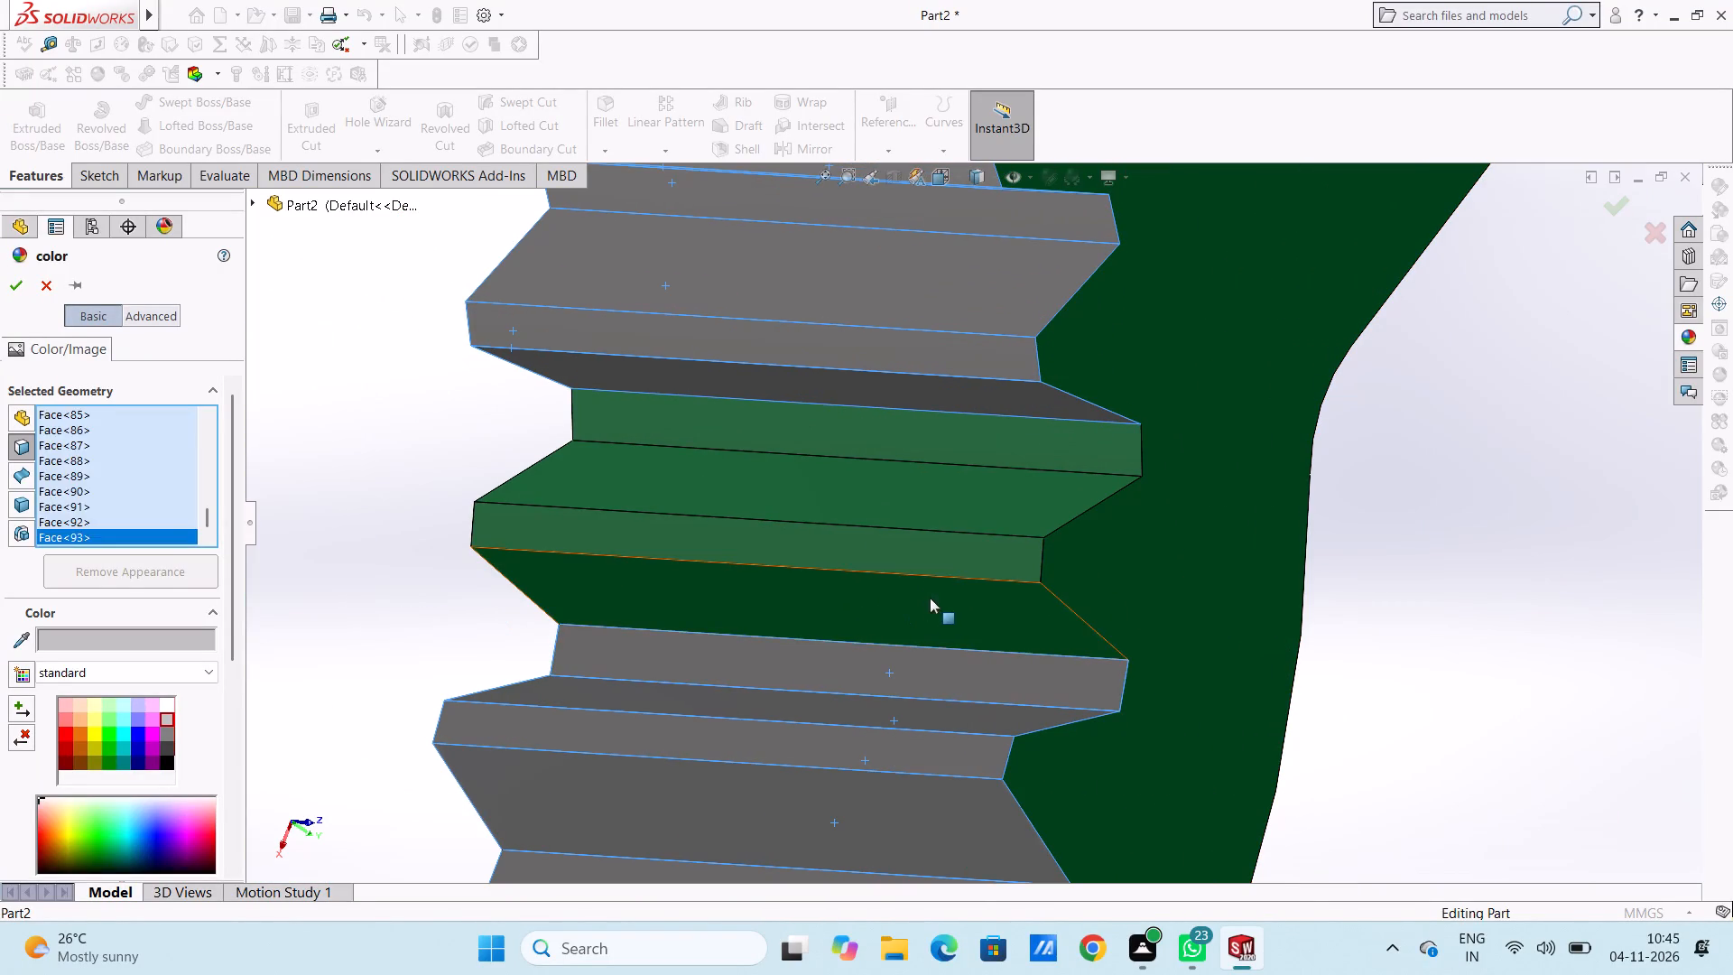
click(941, 564)
click(973, 511)
click(1009, 459)
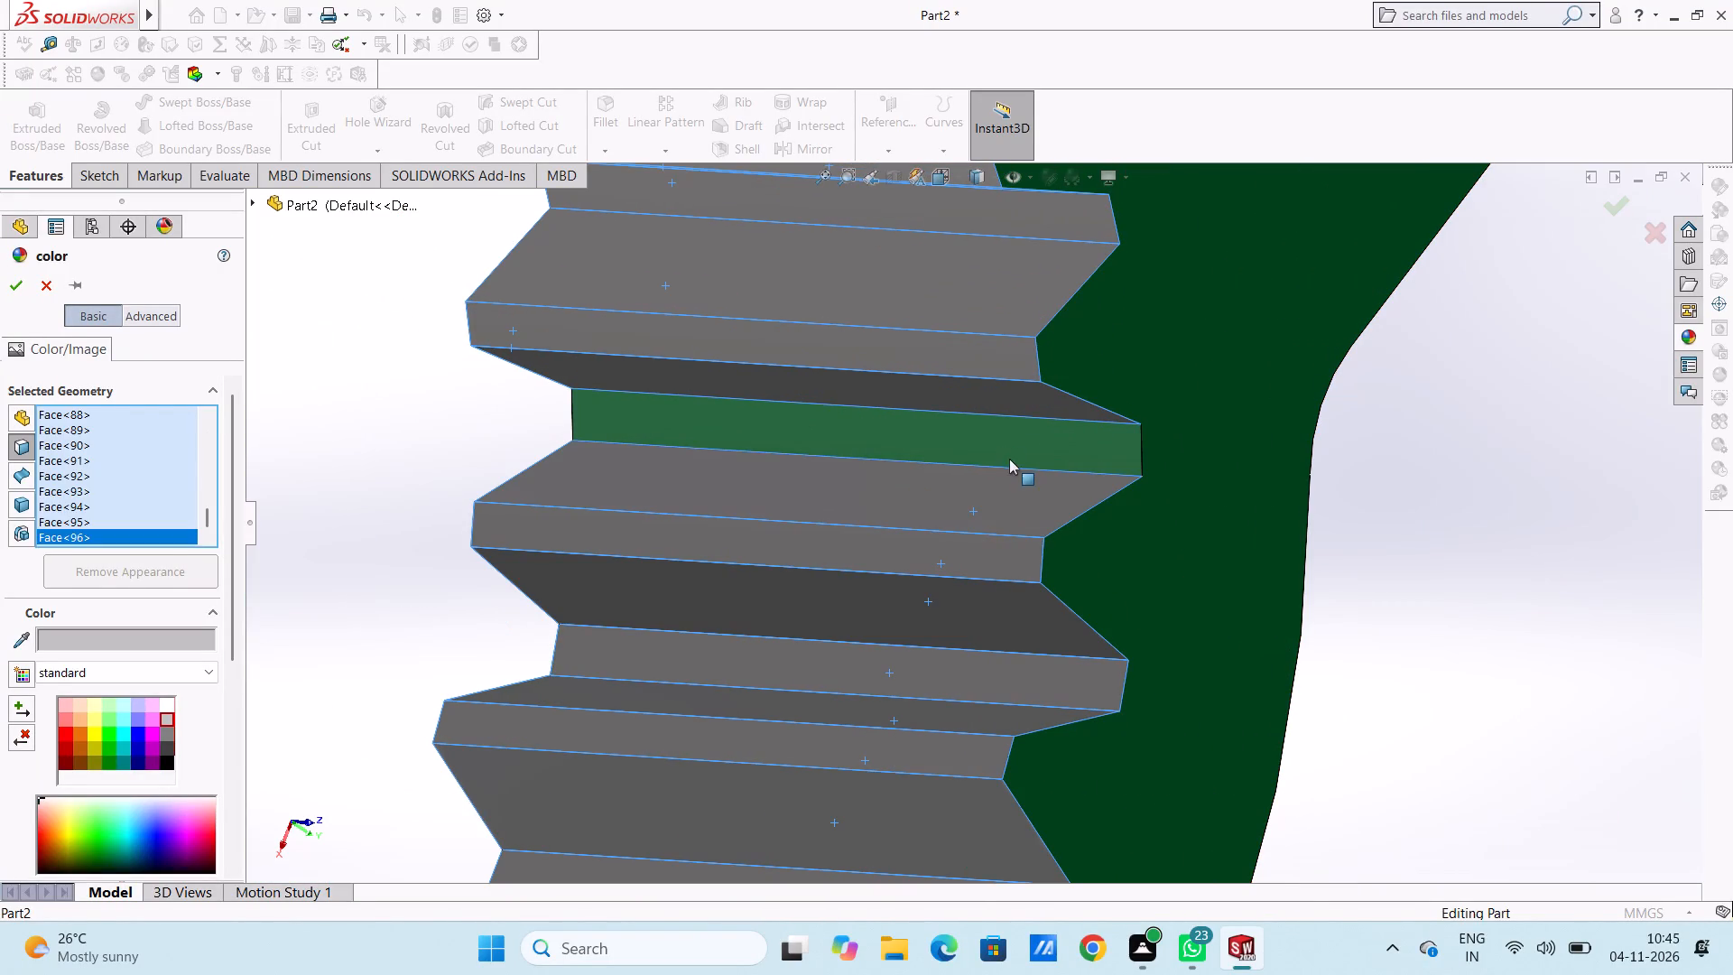
scroll(1009, 459, up, 10)
middle_drag(1151, 536, 1128, 543)
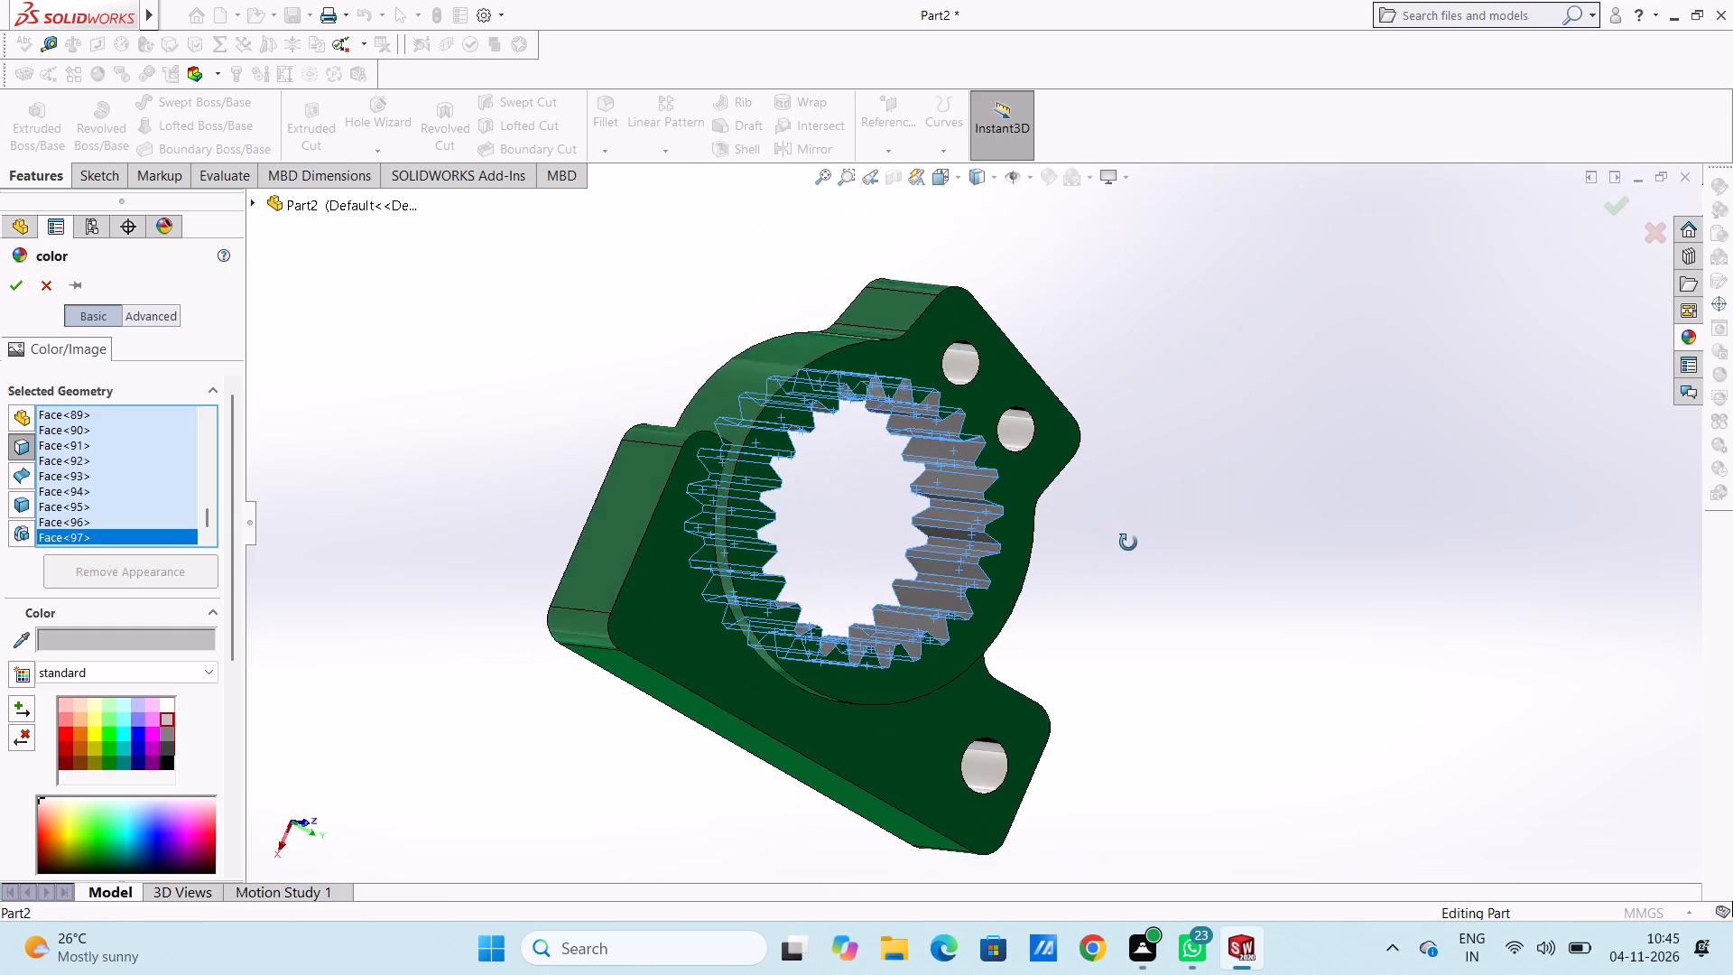
middle_drag(1128, 543, 977, 523)
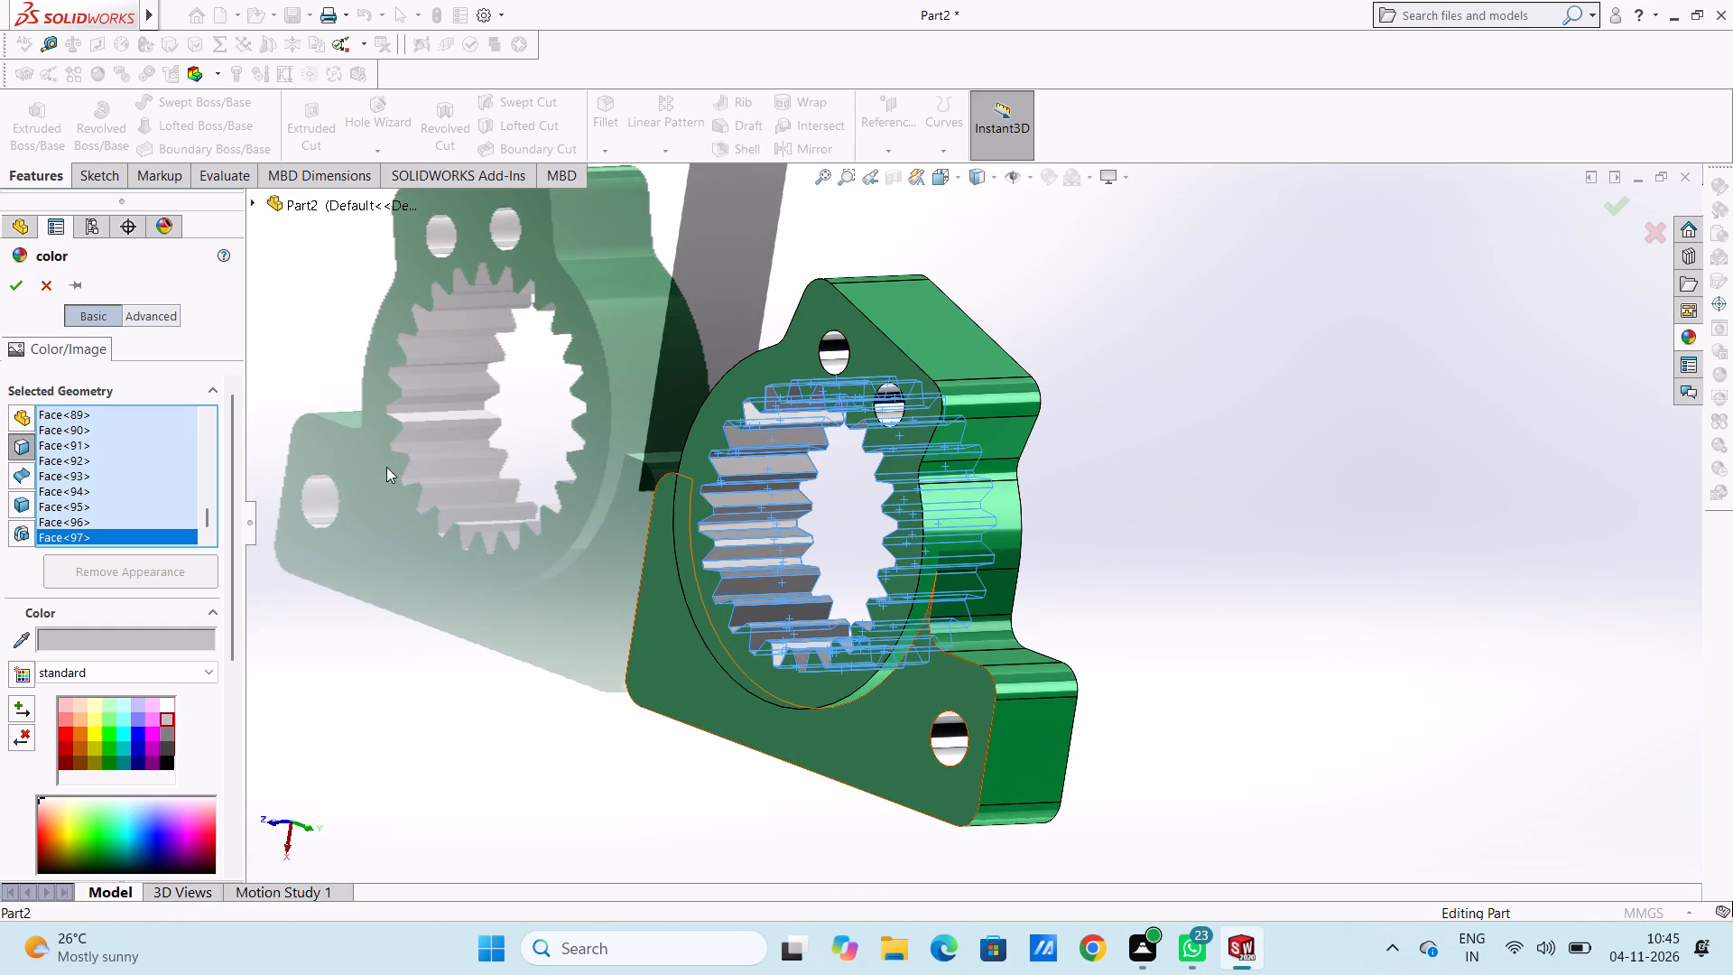
click(8, 289)
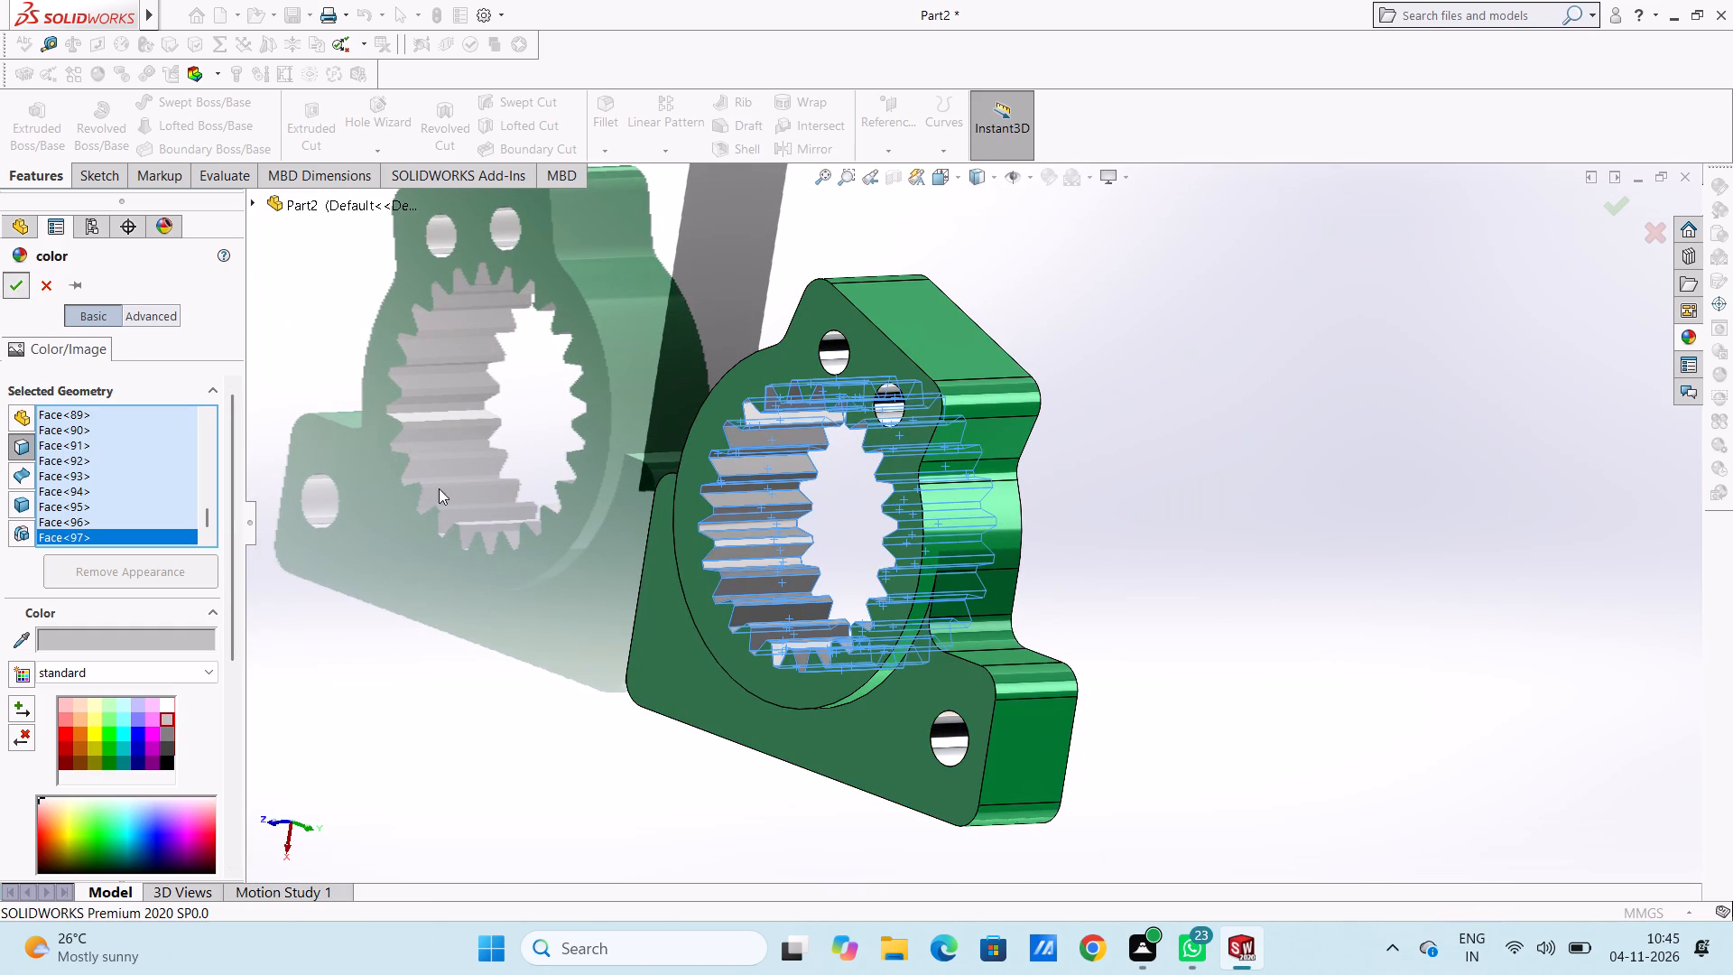
Inspect the coloured part from both sides and in the isometric view.
middle_drag(514, 537, 650, 594)
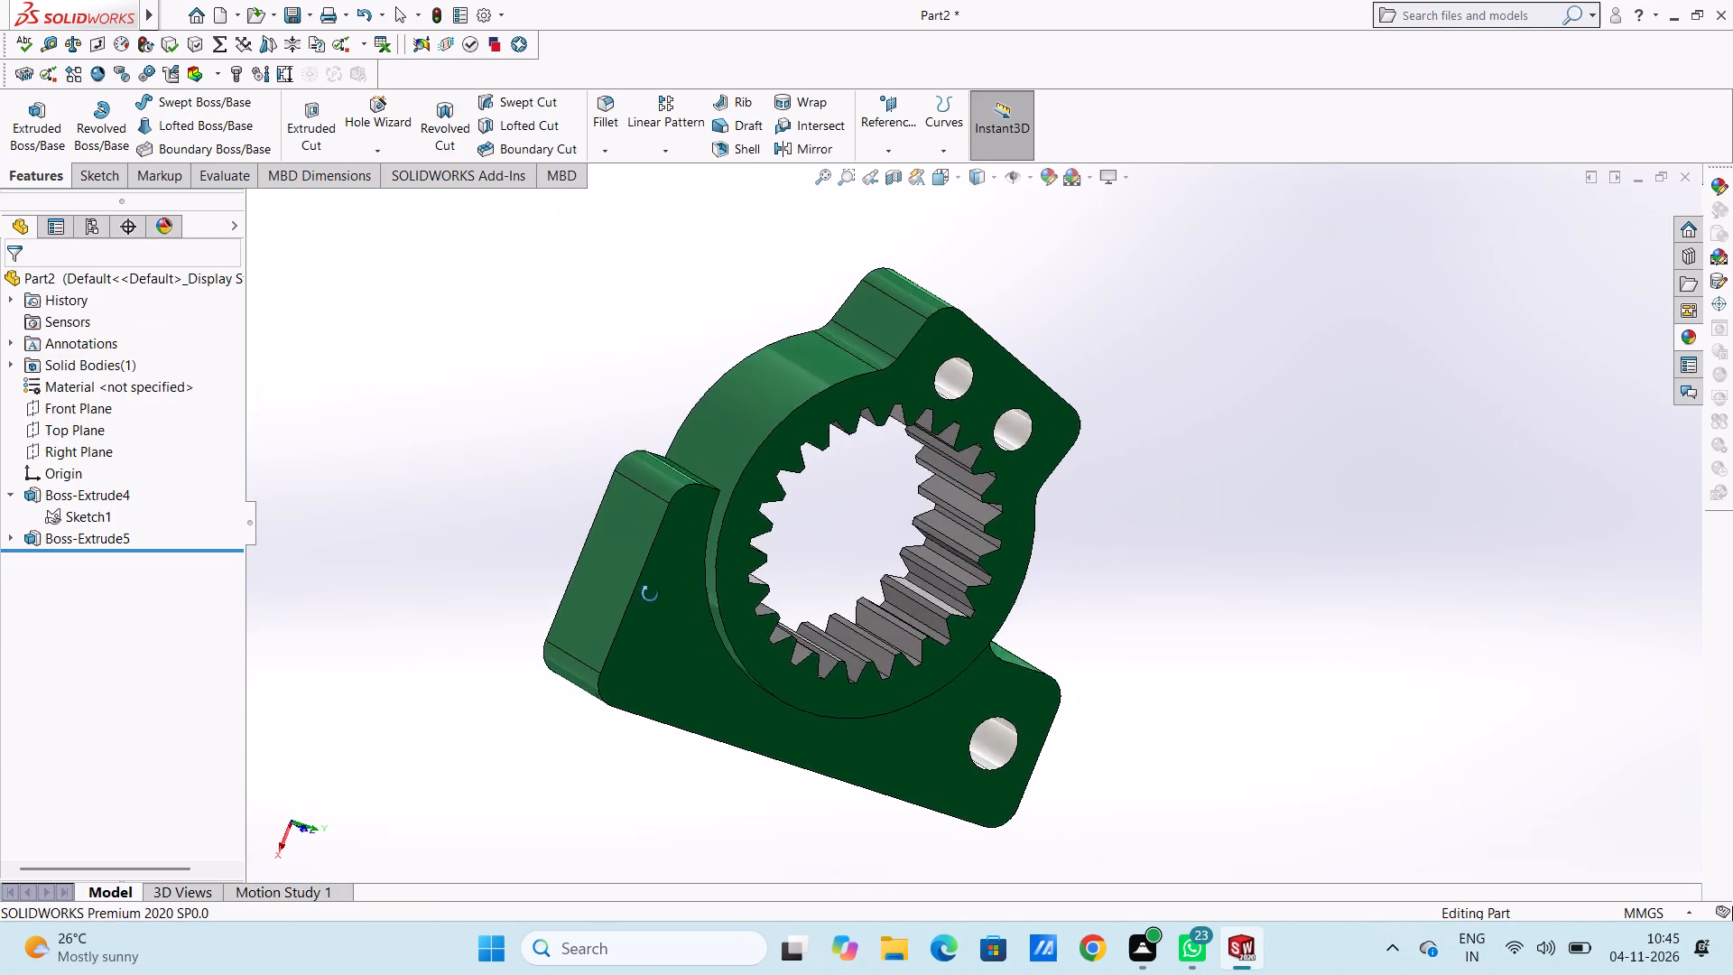
middle_drag(650, 594, 556, 621)
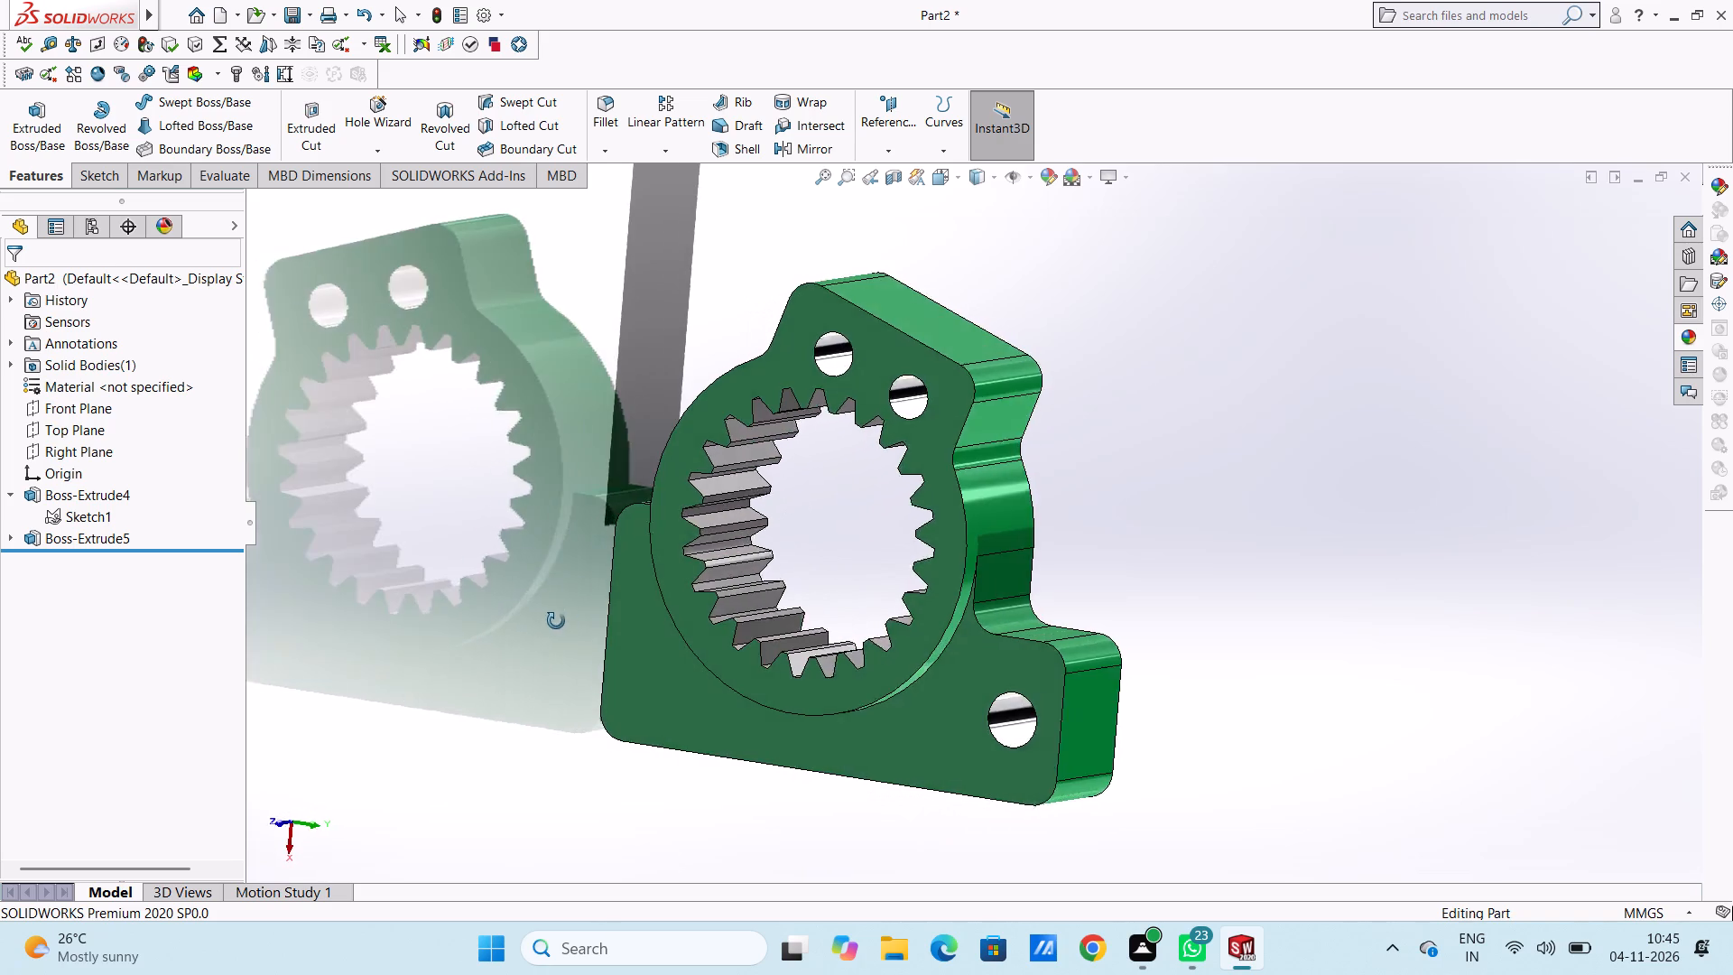
middle_drag(556, 621, 576, 696)
middle_drag(515, 621, 534, 542)
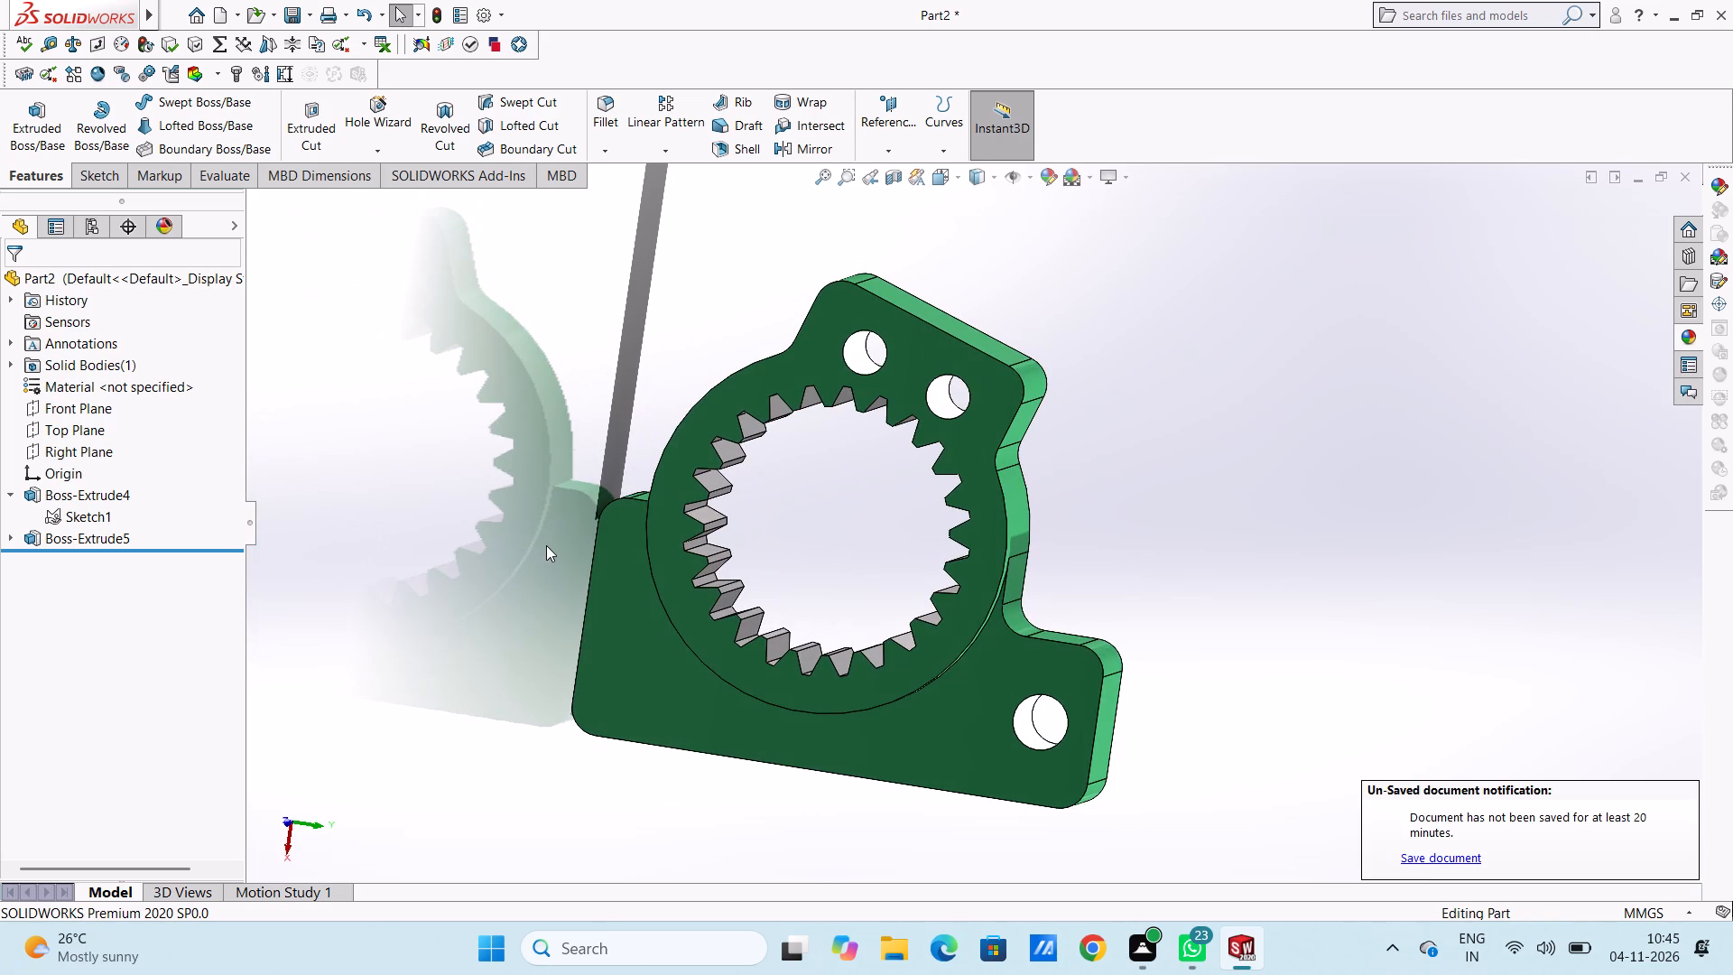
key(ctrl+7)
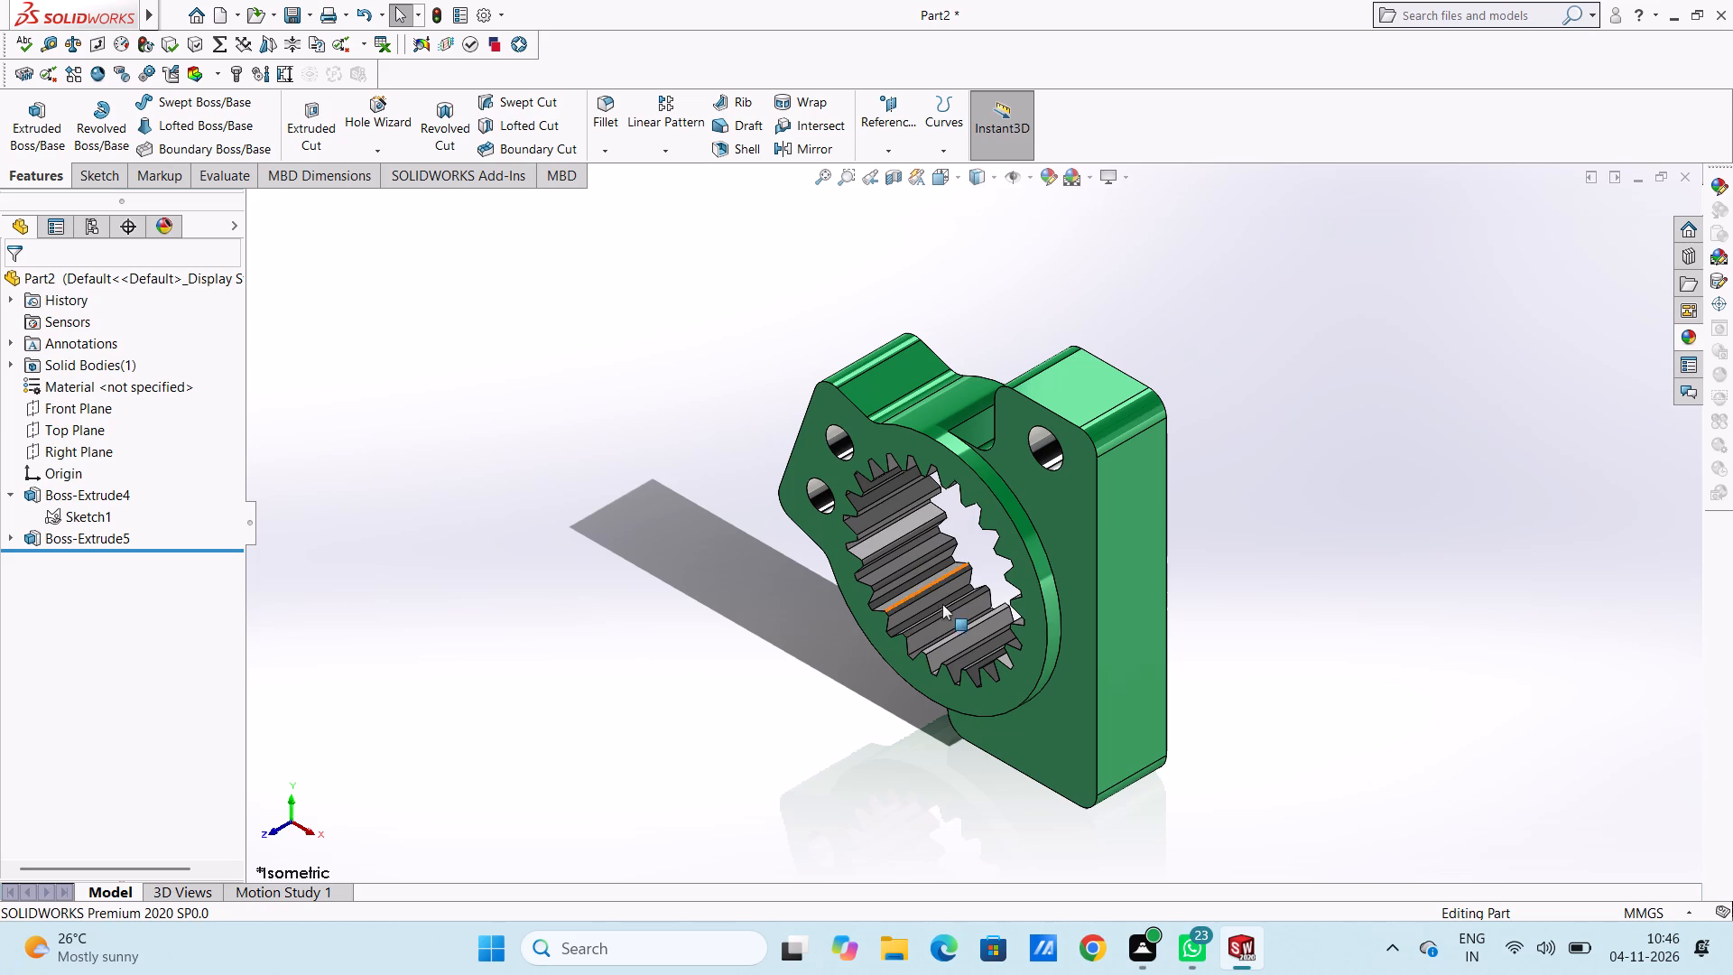
middle_drag(963, 683, 1005, 578)
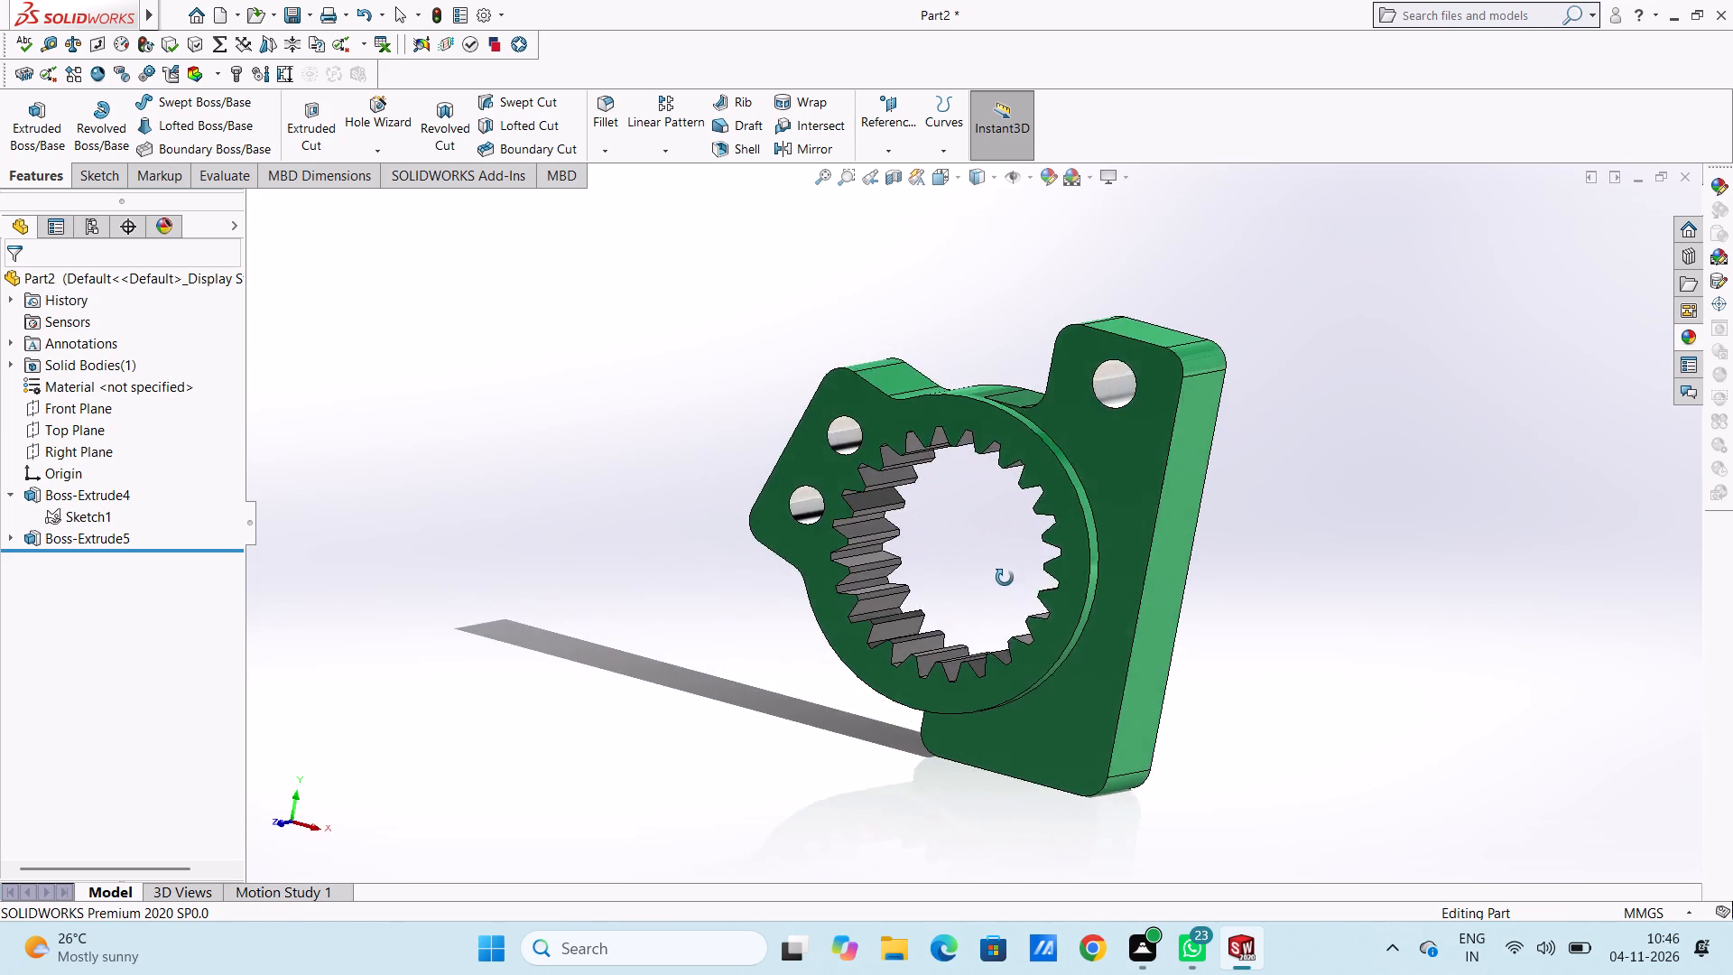
Examine the coloured tooth faces around the inside of the ring from several angles and close up.
middle_drag(1005, 578, 947, 577)
middle_click(947, 577)
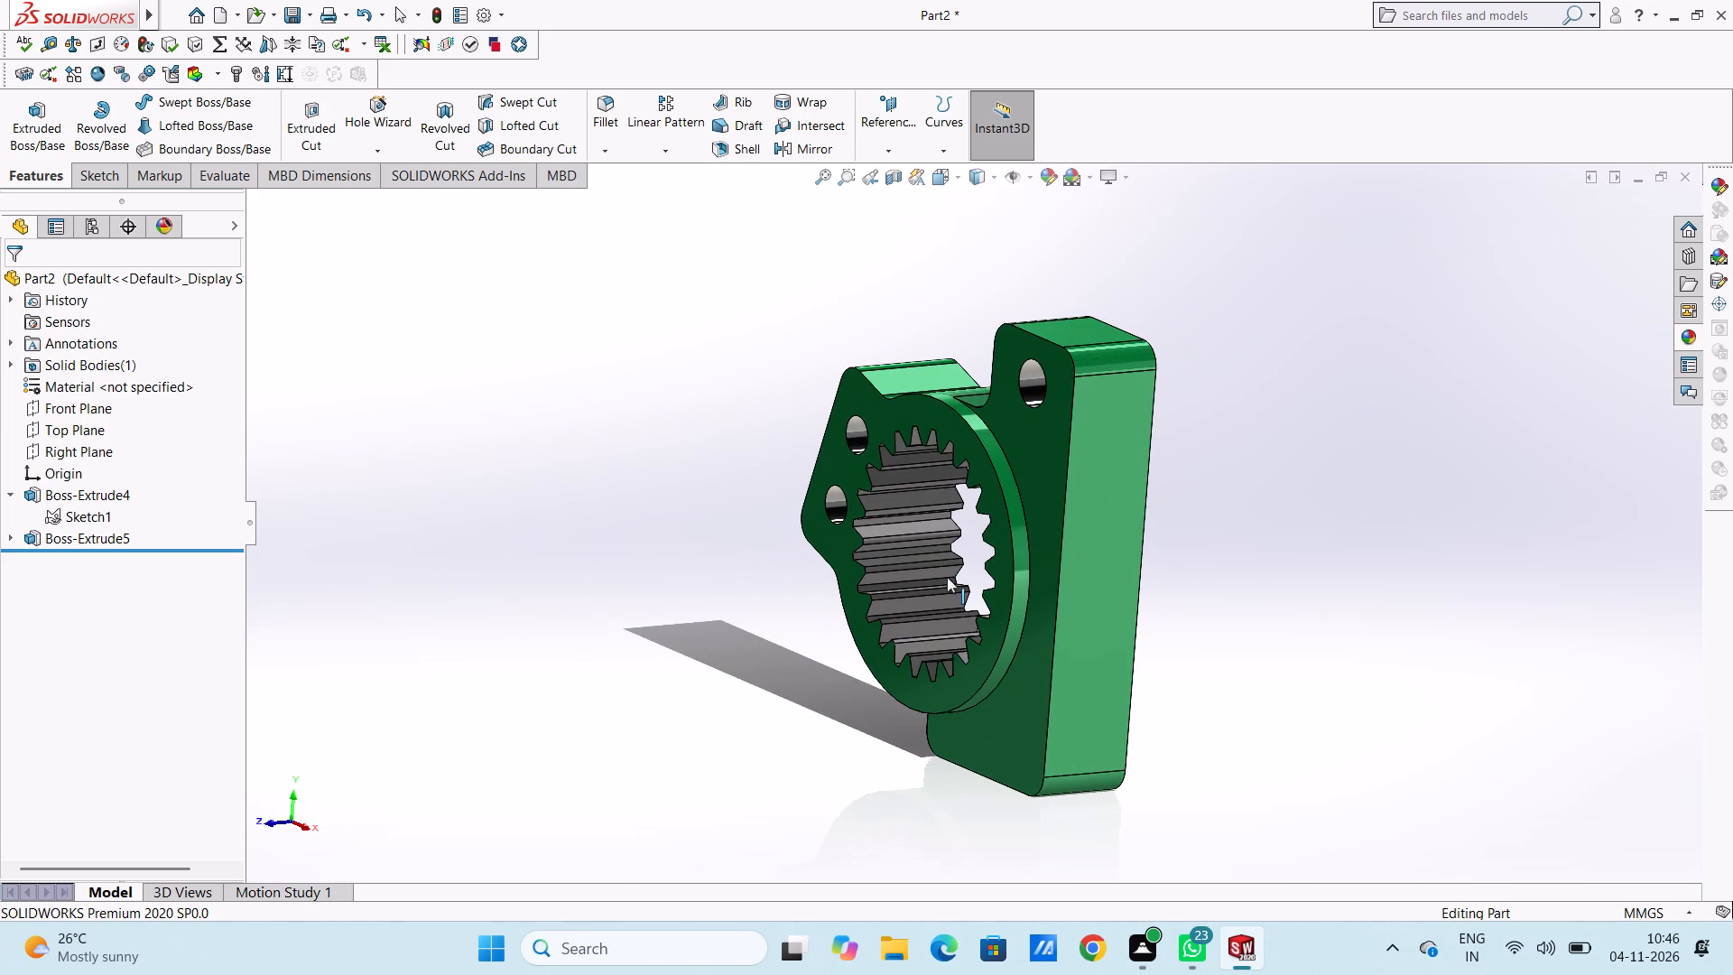
scroll(947, 577, down, 1)
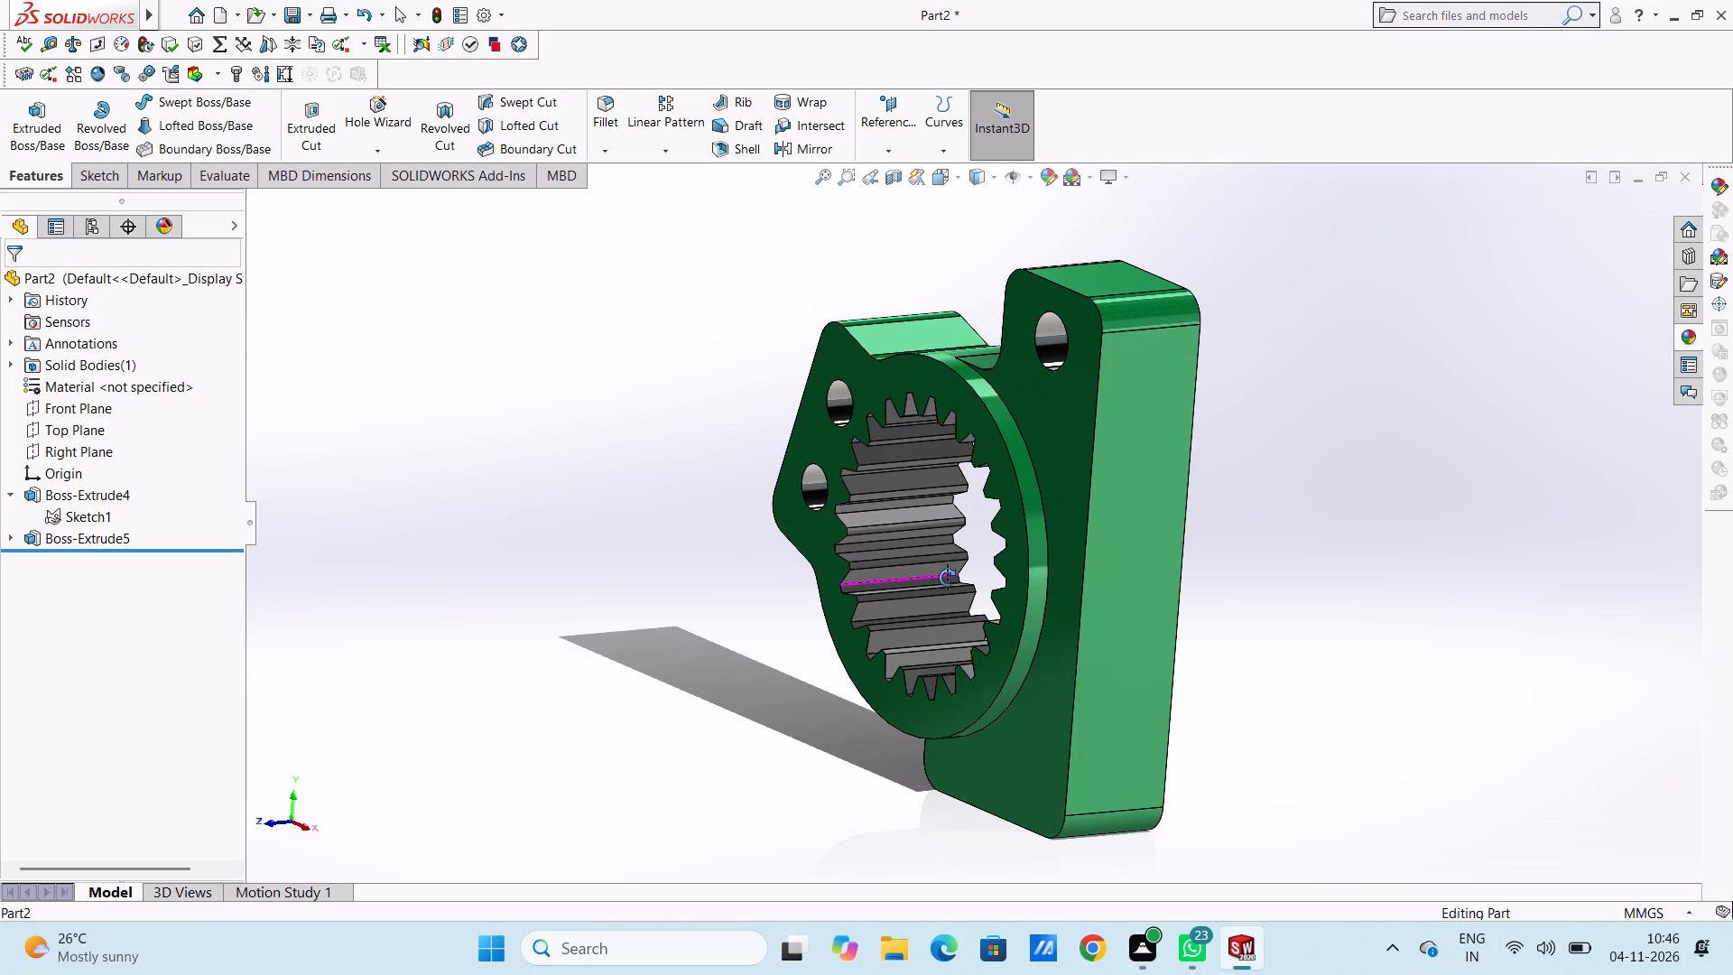
middle_drag(939, 666, 967, 682)
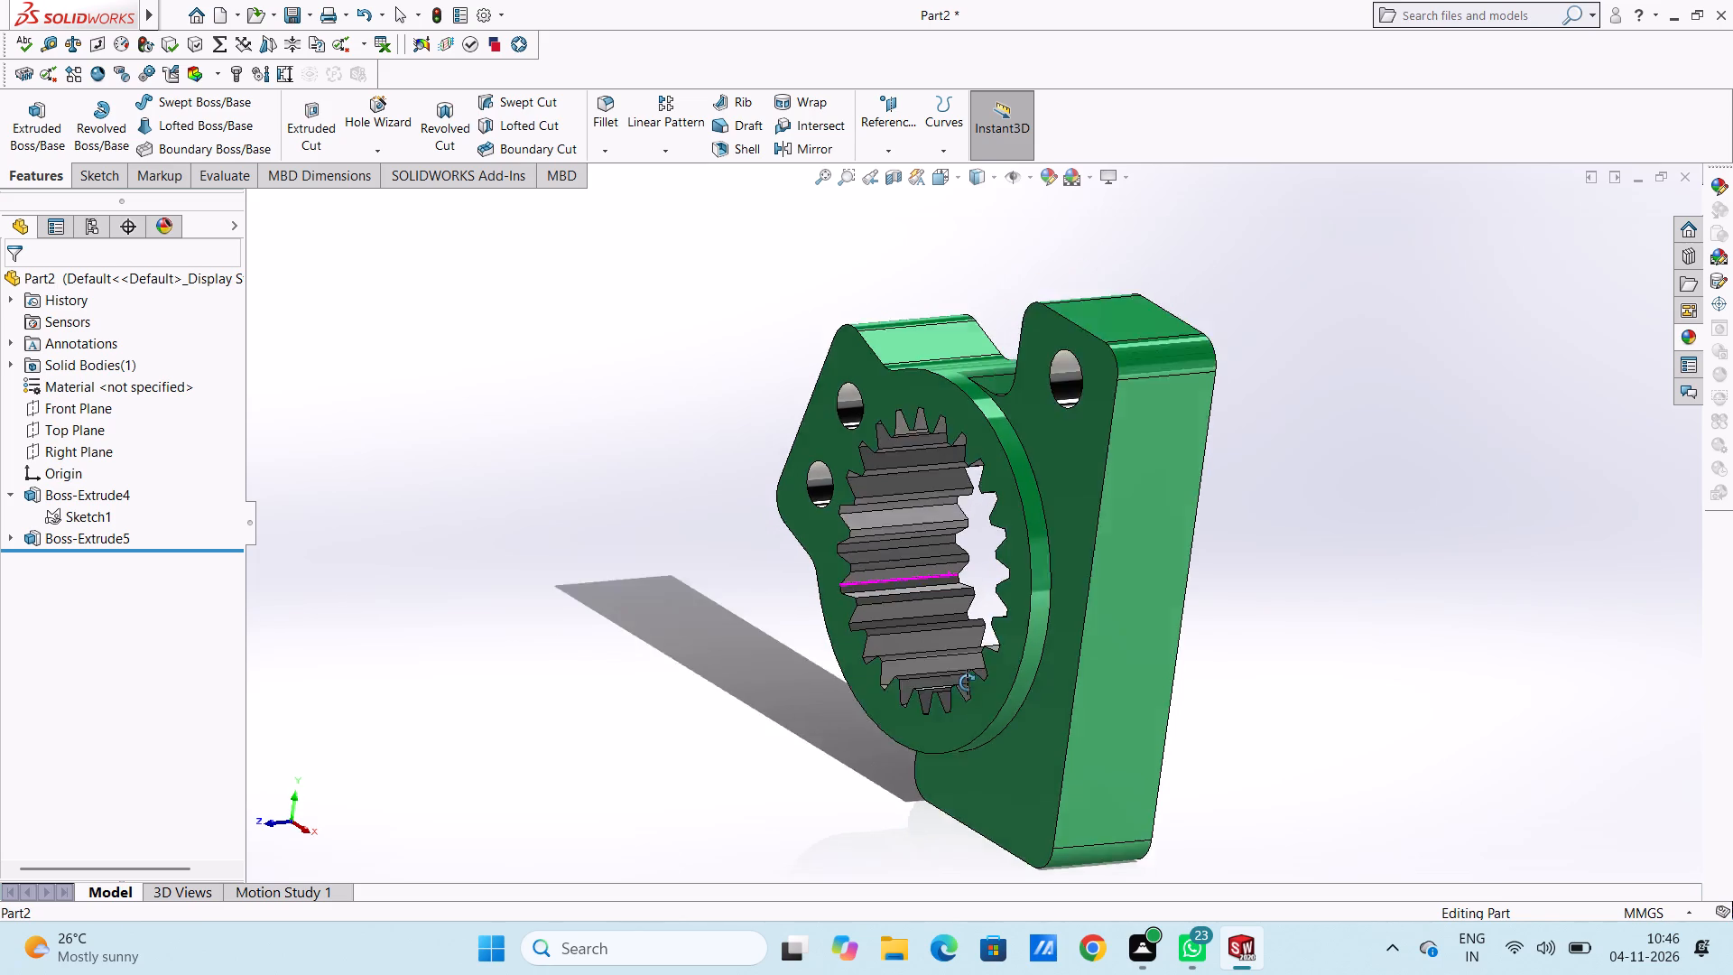
middle_drag(967, 682, 960, 592)
middle_drag(635, 758, 717, 743)
scroll(718, 712, down, 1)
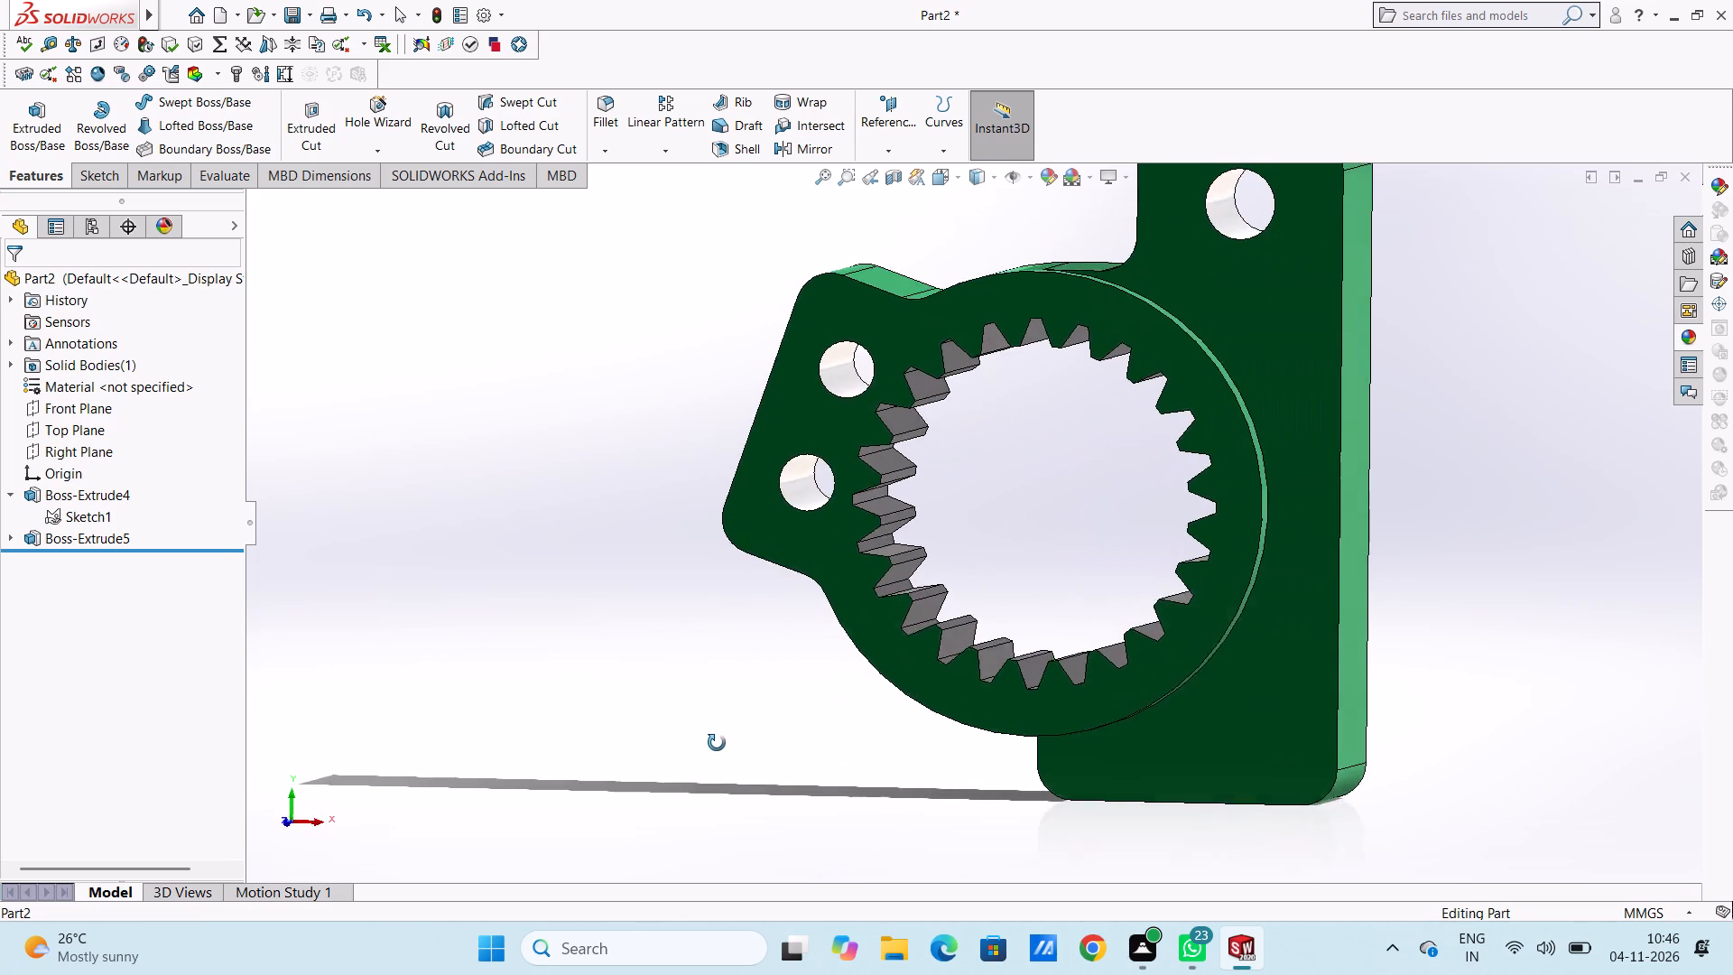
middle_drag(717, 743, 717, 746)
middle_click(999, 510)
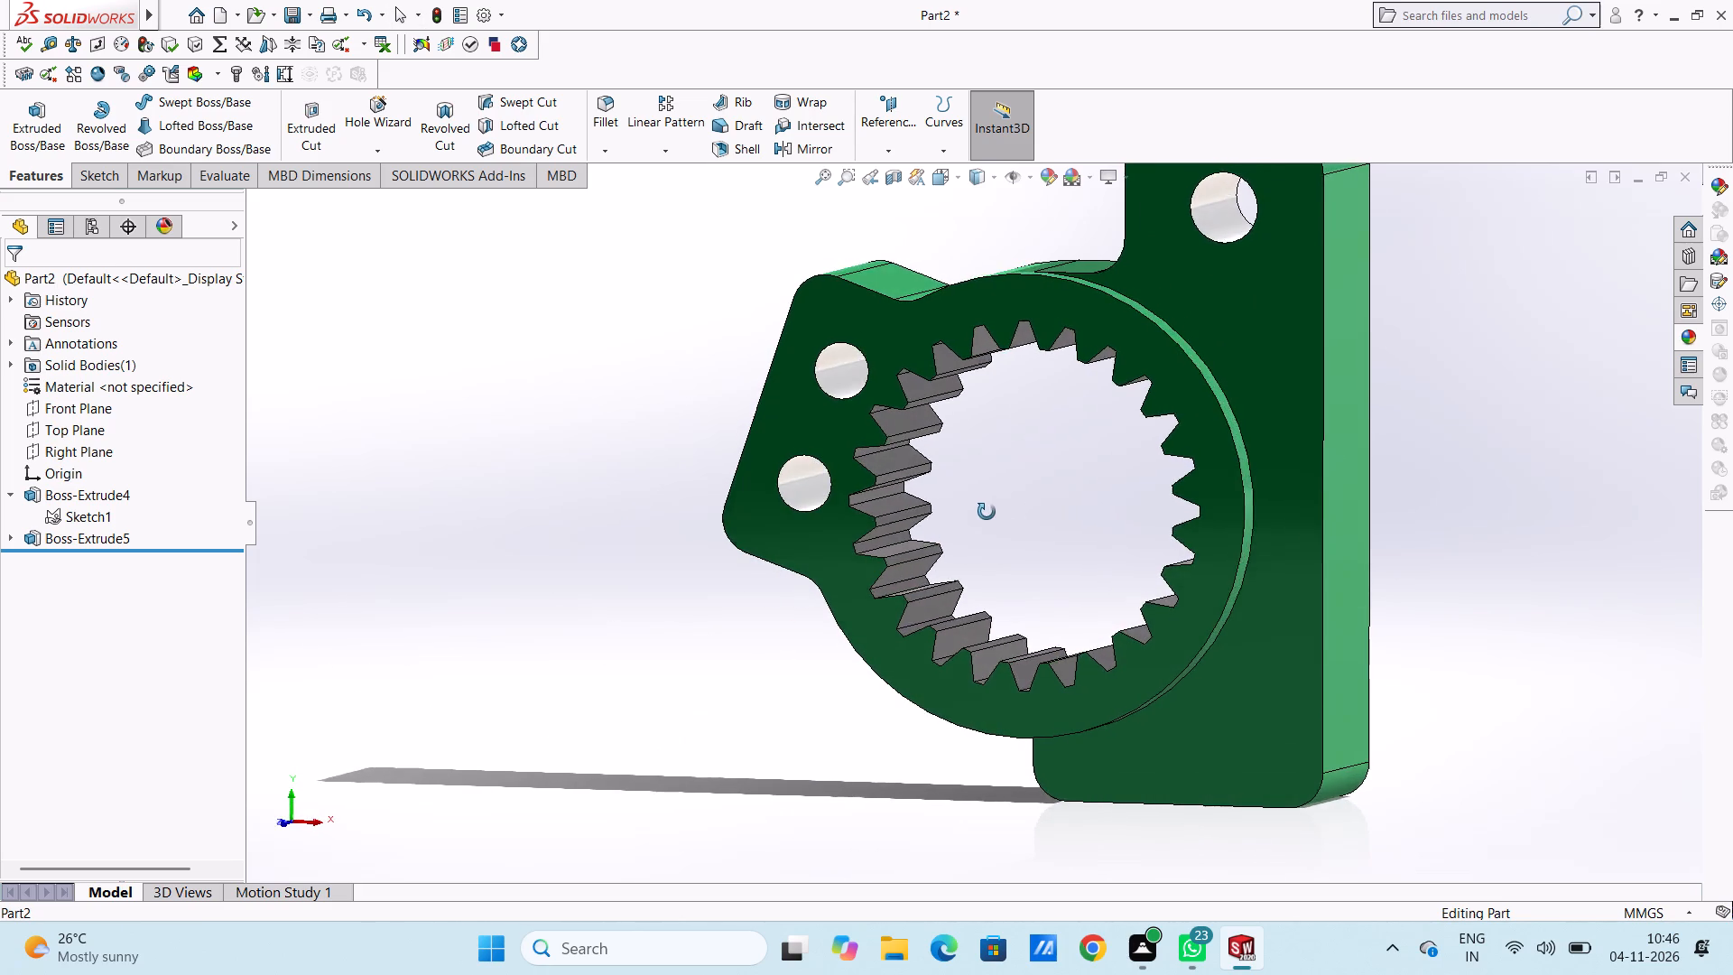
scroll(950, 606, down, 4)
middle_drag(1006, 468, 999, 525)
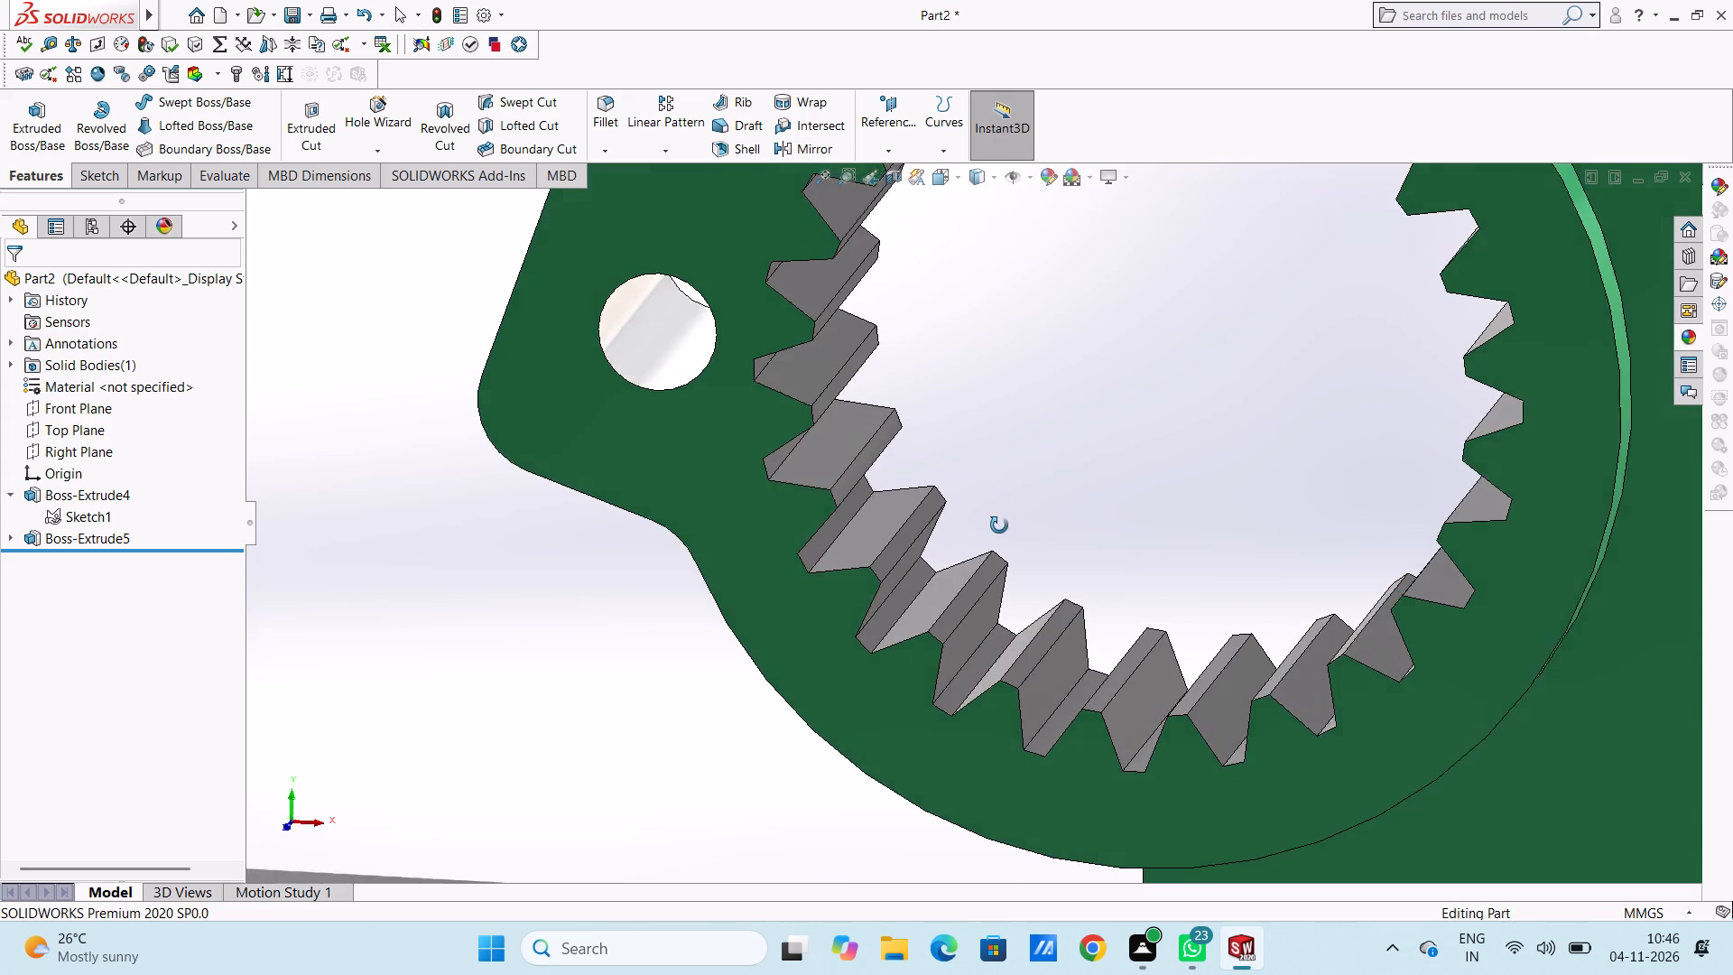
middle_drag(999, 525, 960, 548)
click(959, 524)
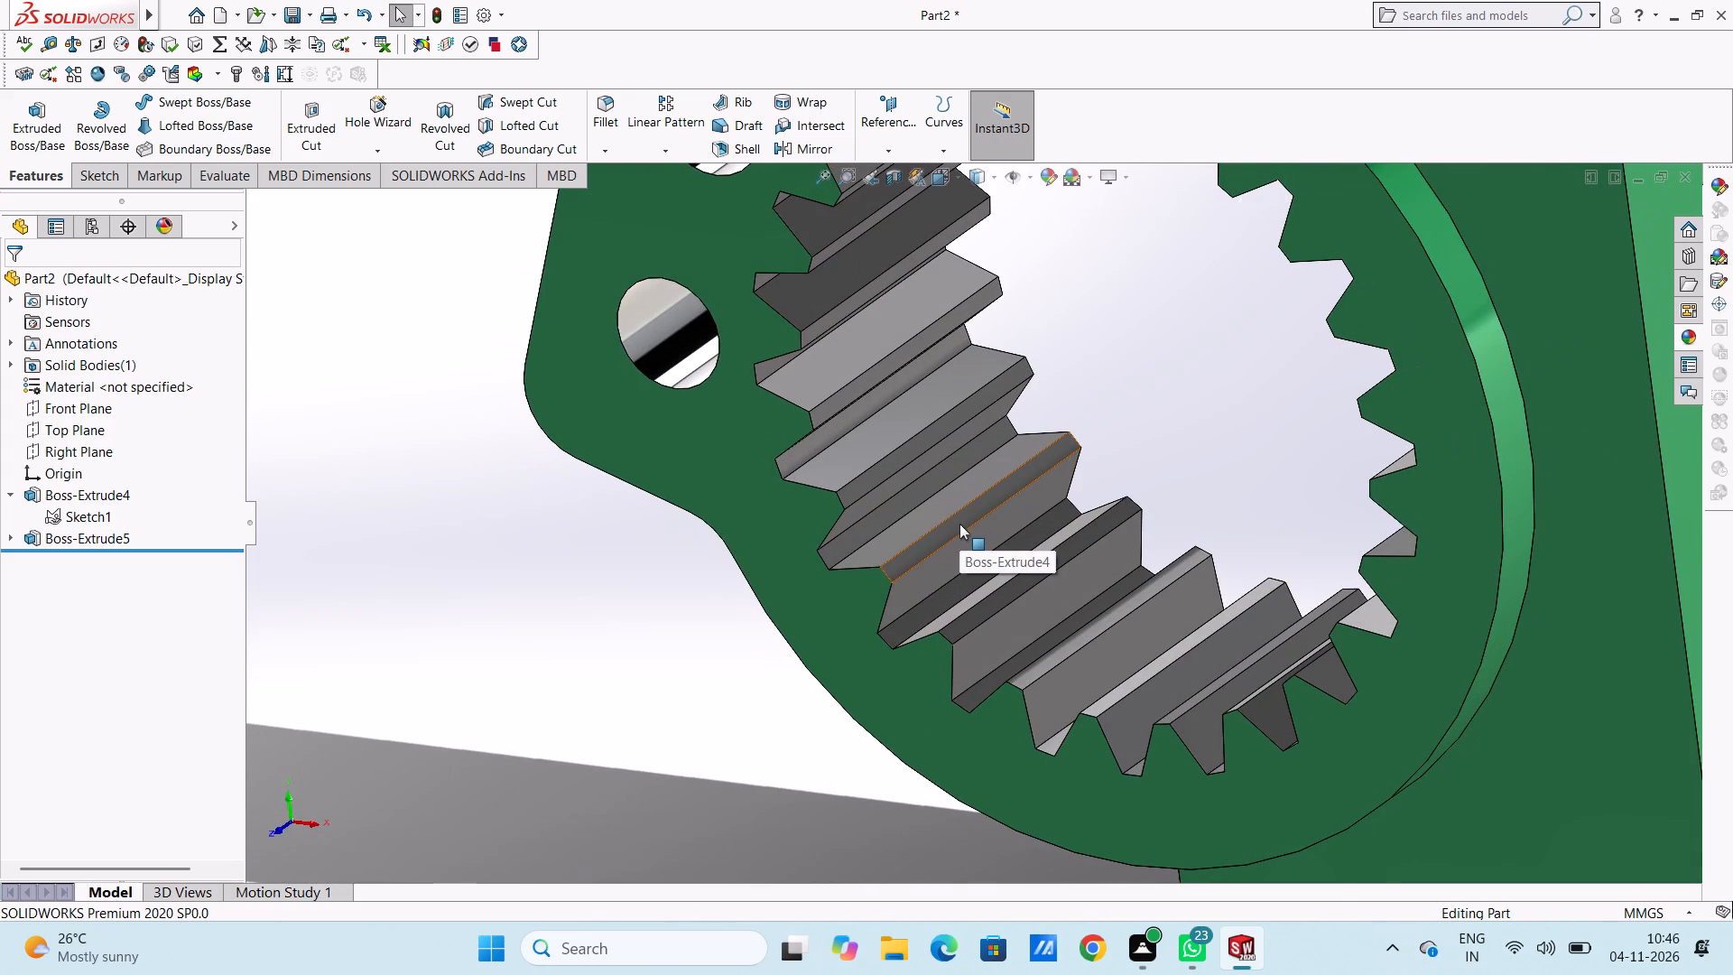
click(1089, 366)
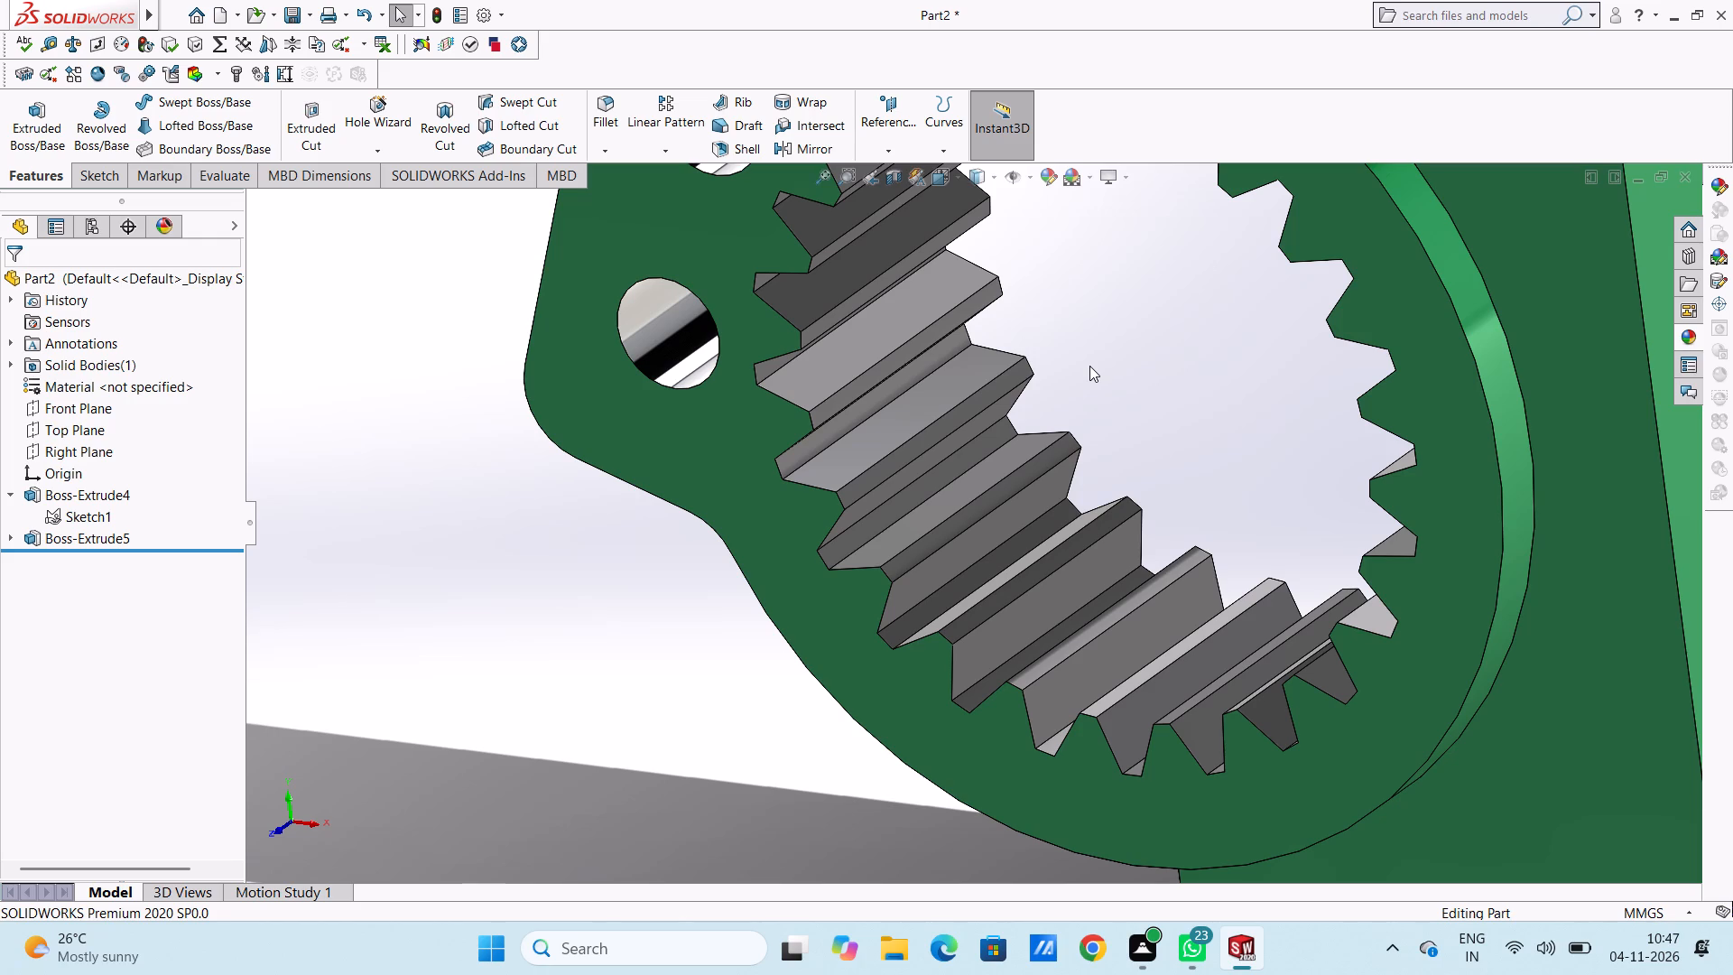
Start a new sketch on the flat flank face of one of the lower ring teeth.
scroll(1137, 656, down, 5)
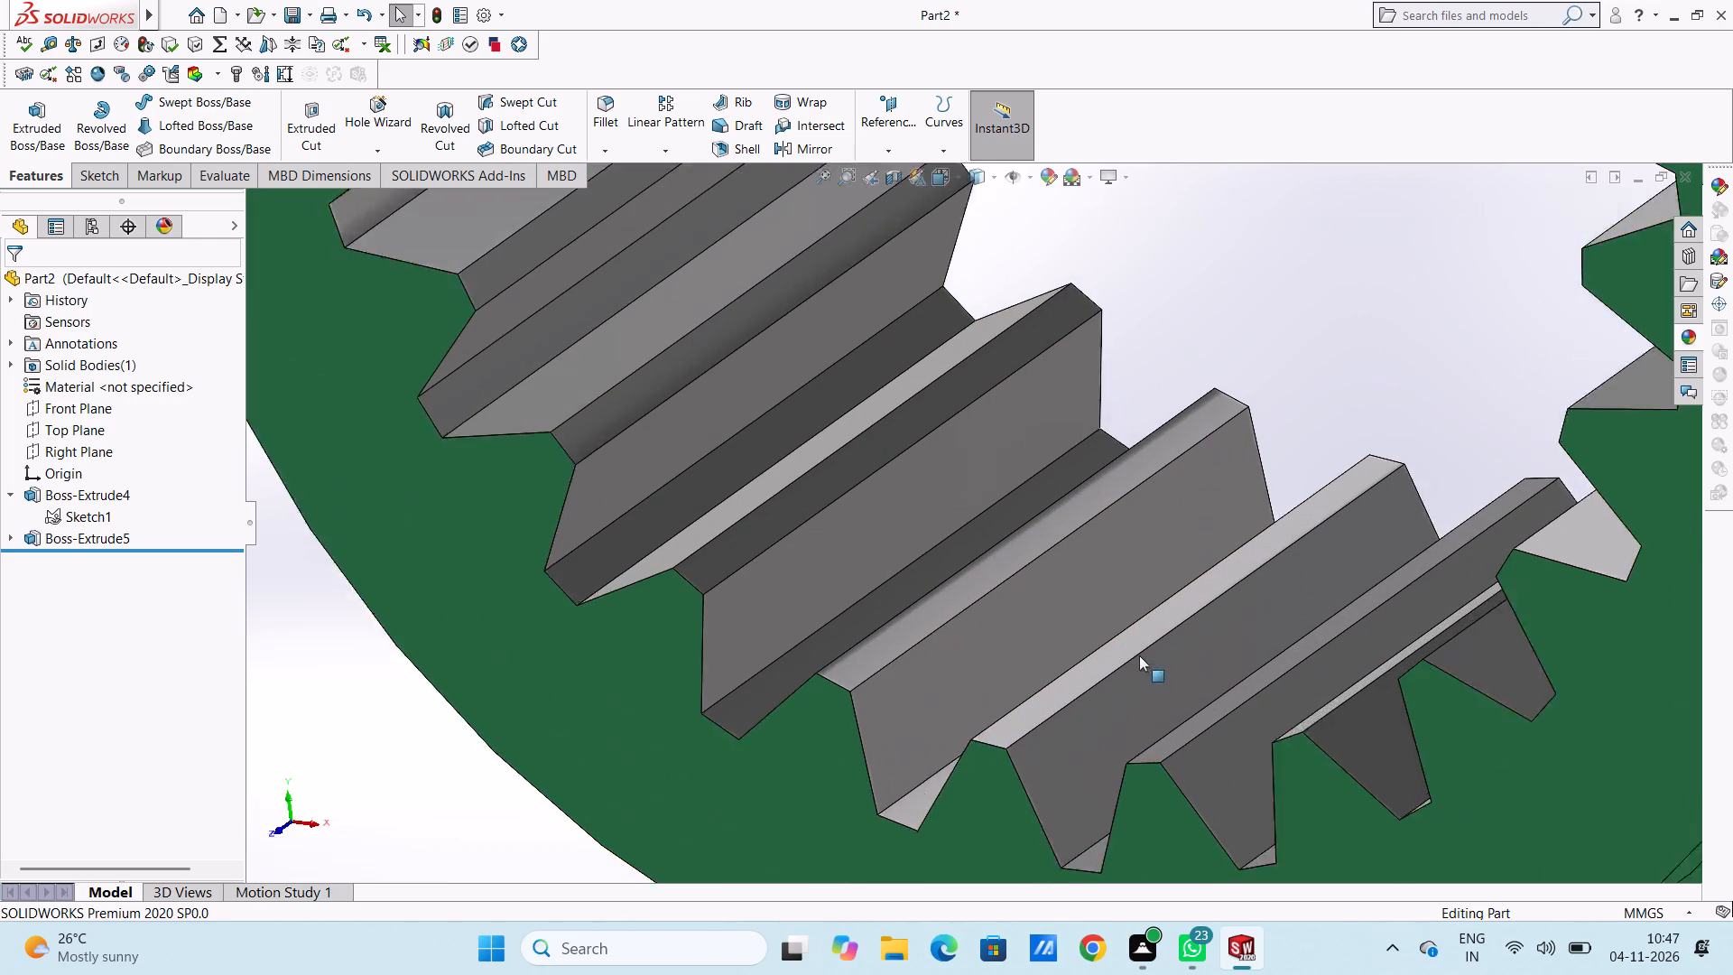
scroll(1139, 655, down, 1)
click(1024, 554)
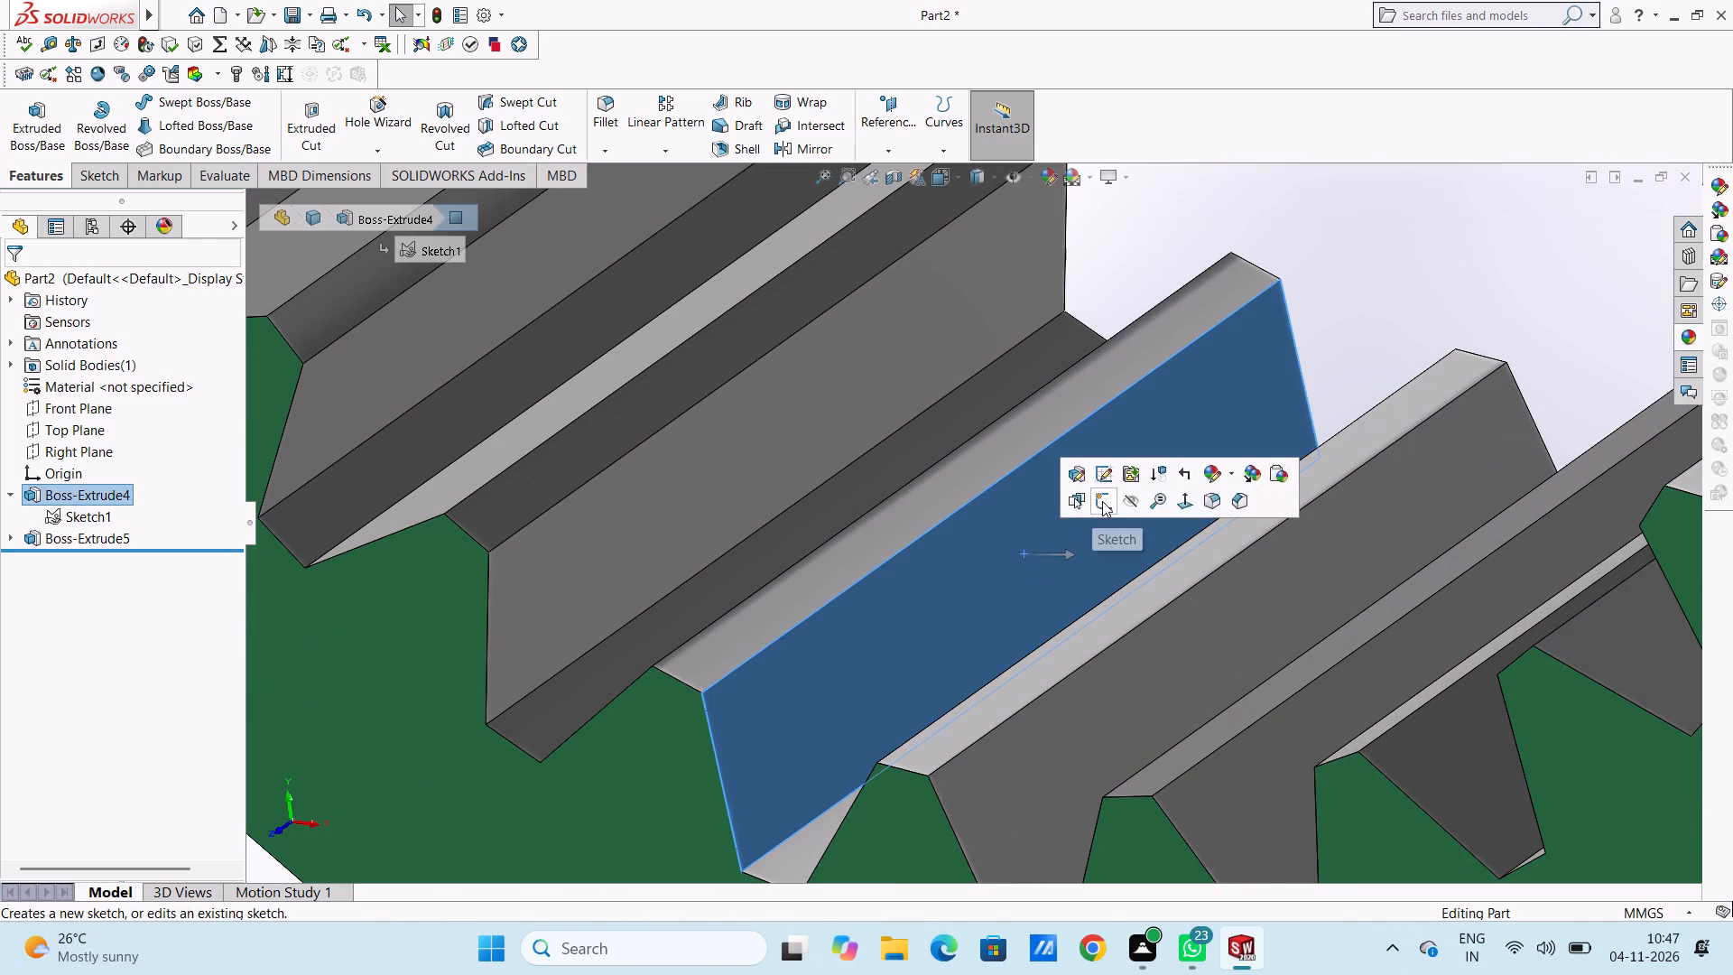
click(1102, 501)
click(1330, 255)
scroll(1345, 301, down, 1)
scroll(1345, 301, up, 2)
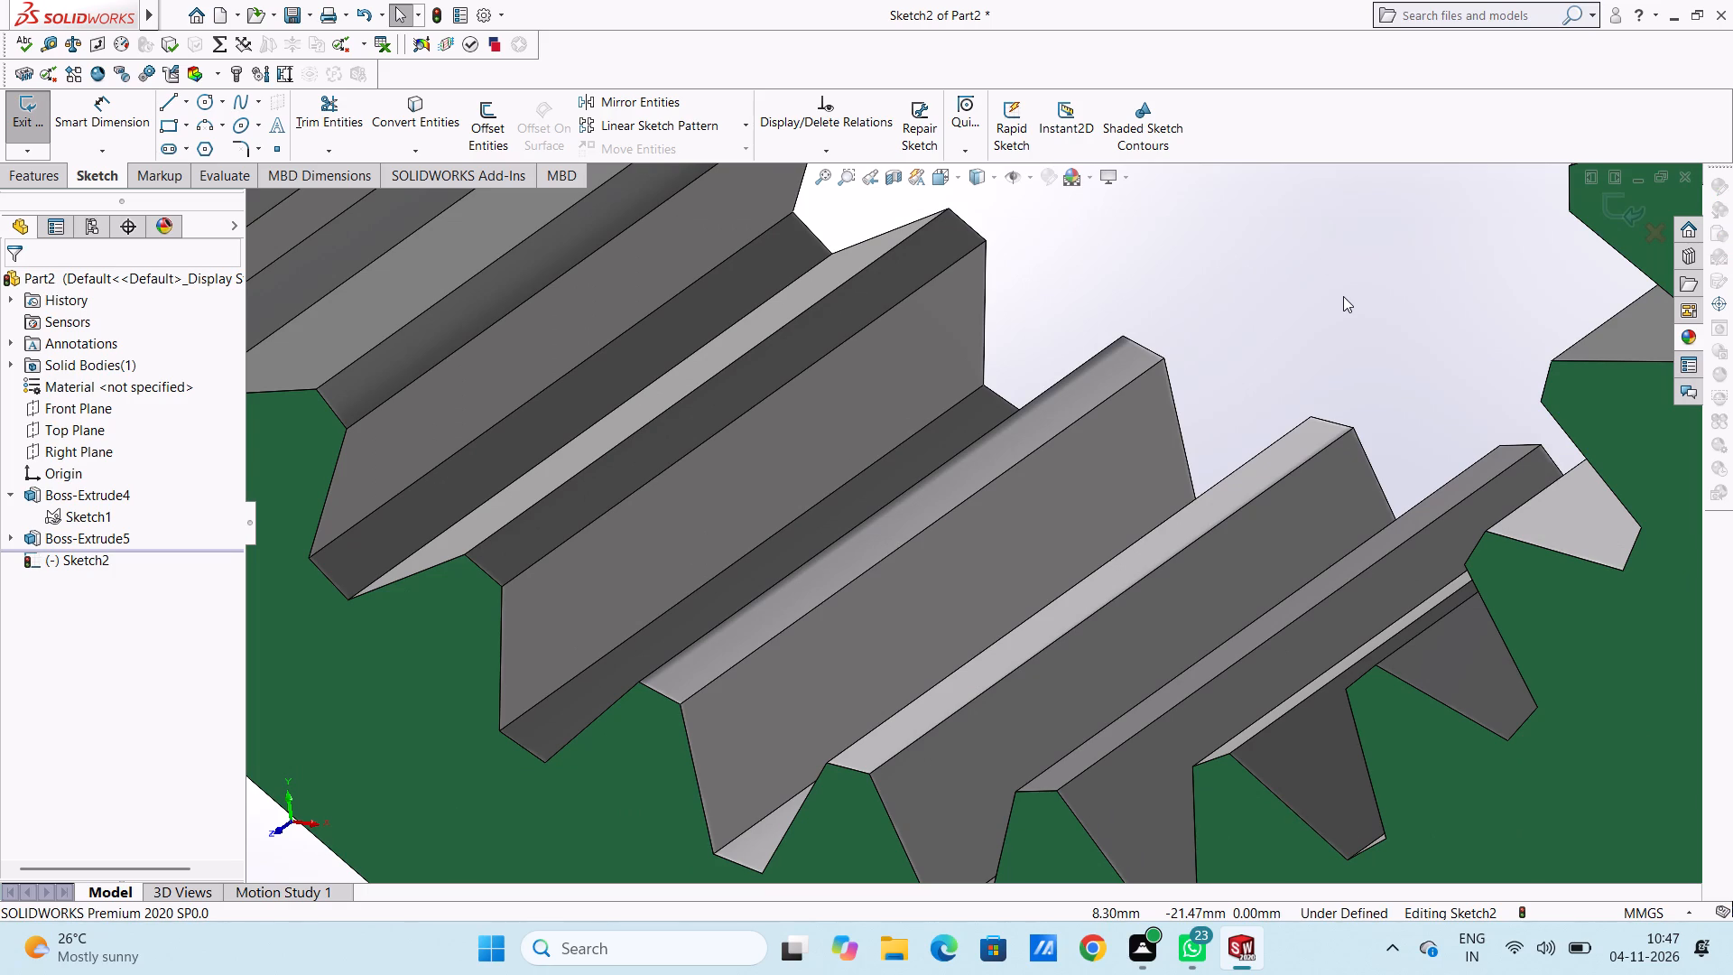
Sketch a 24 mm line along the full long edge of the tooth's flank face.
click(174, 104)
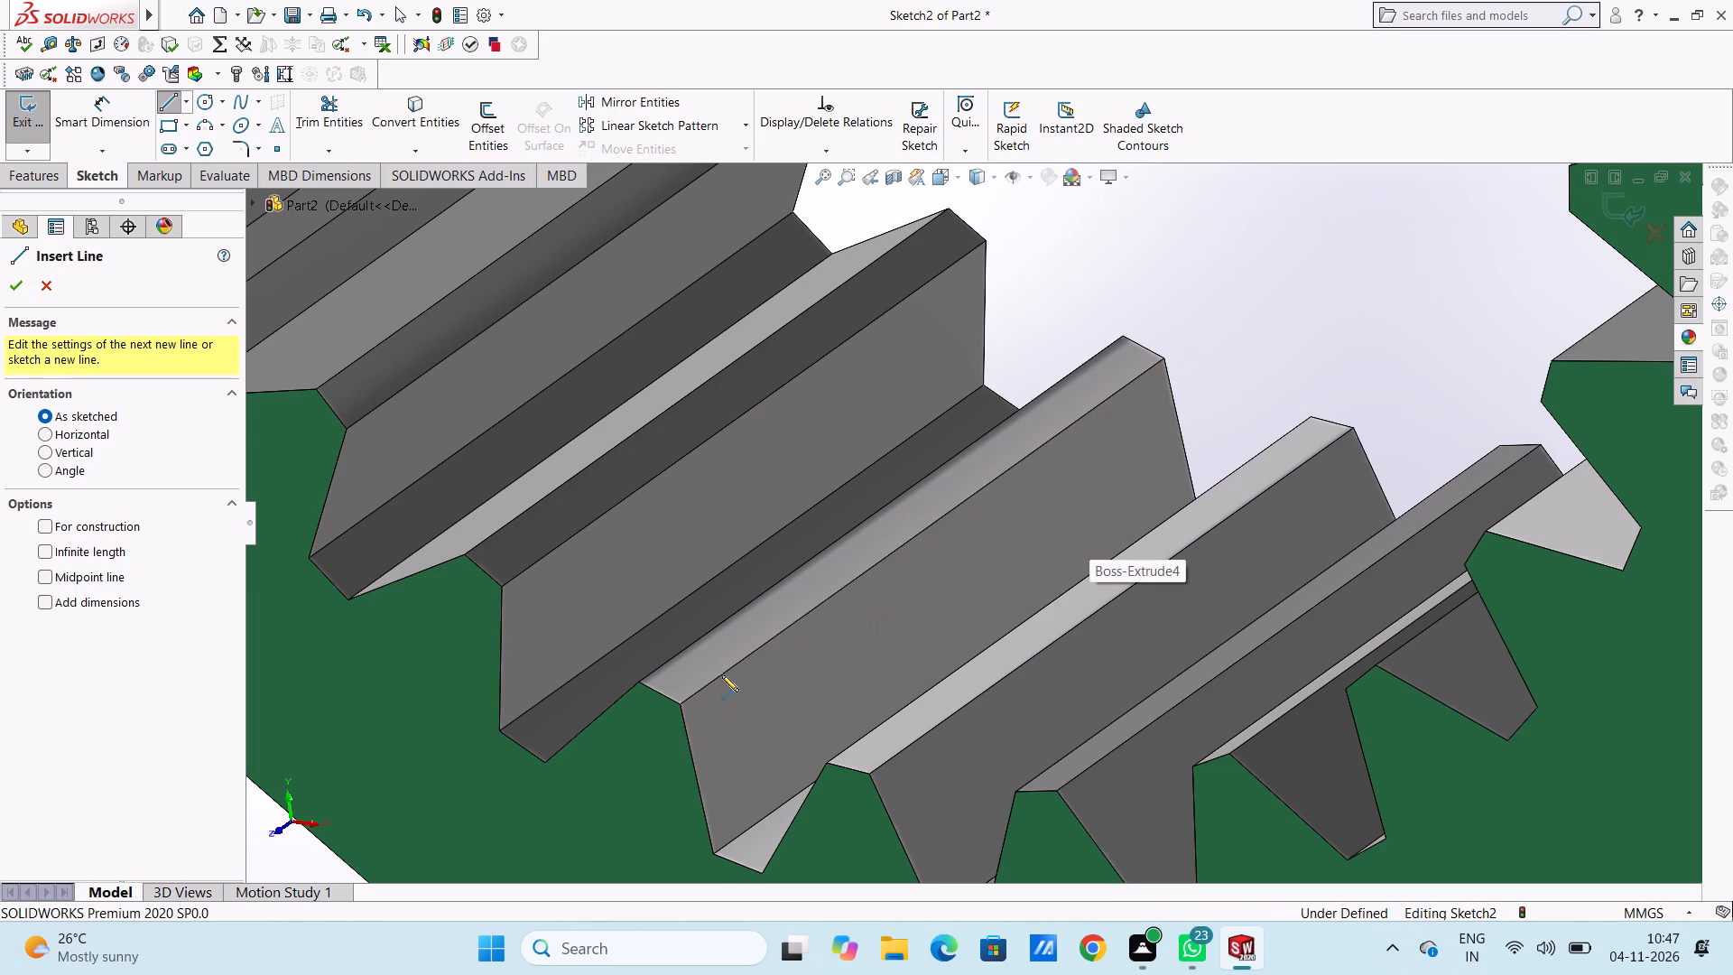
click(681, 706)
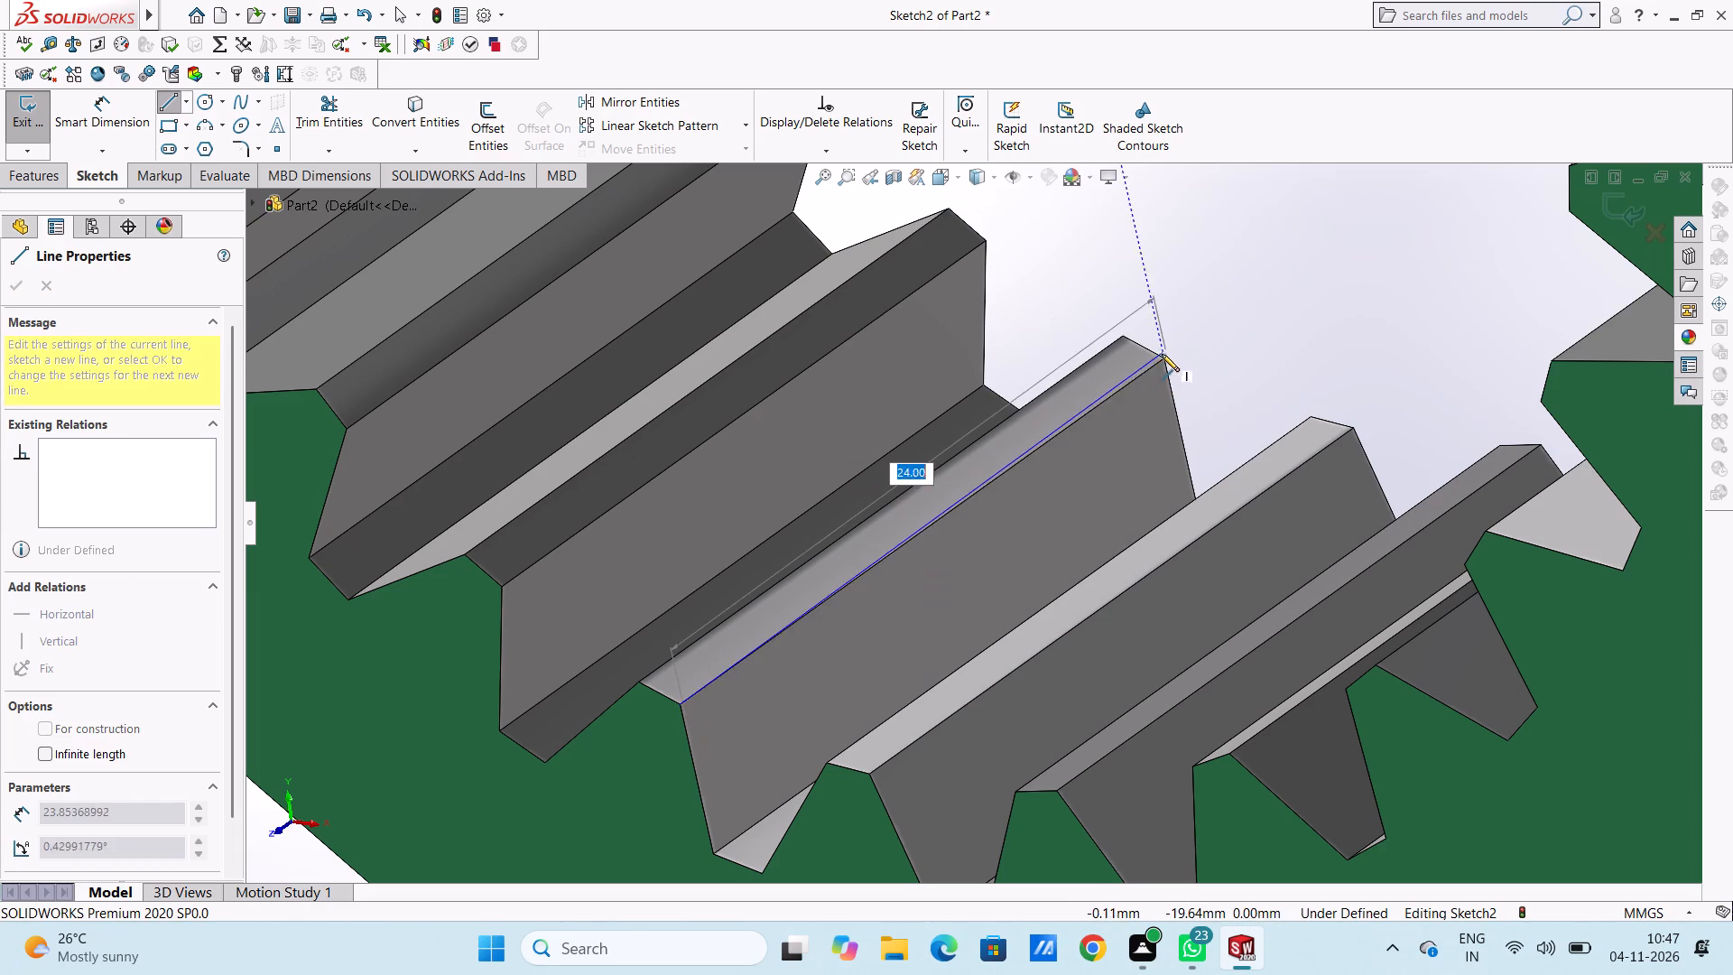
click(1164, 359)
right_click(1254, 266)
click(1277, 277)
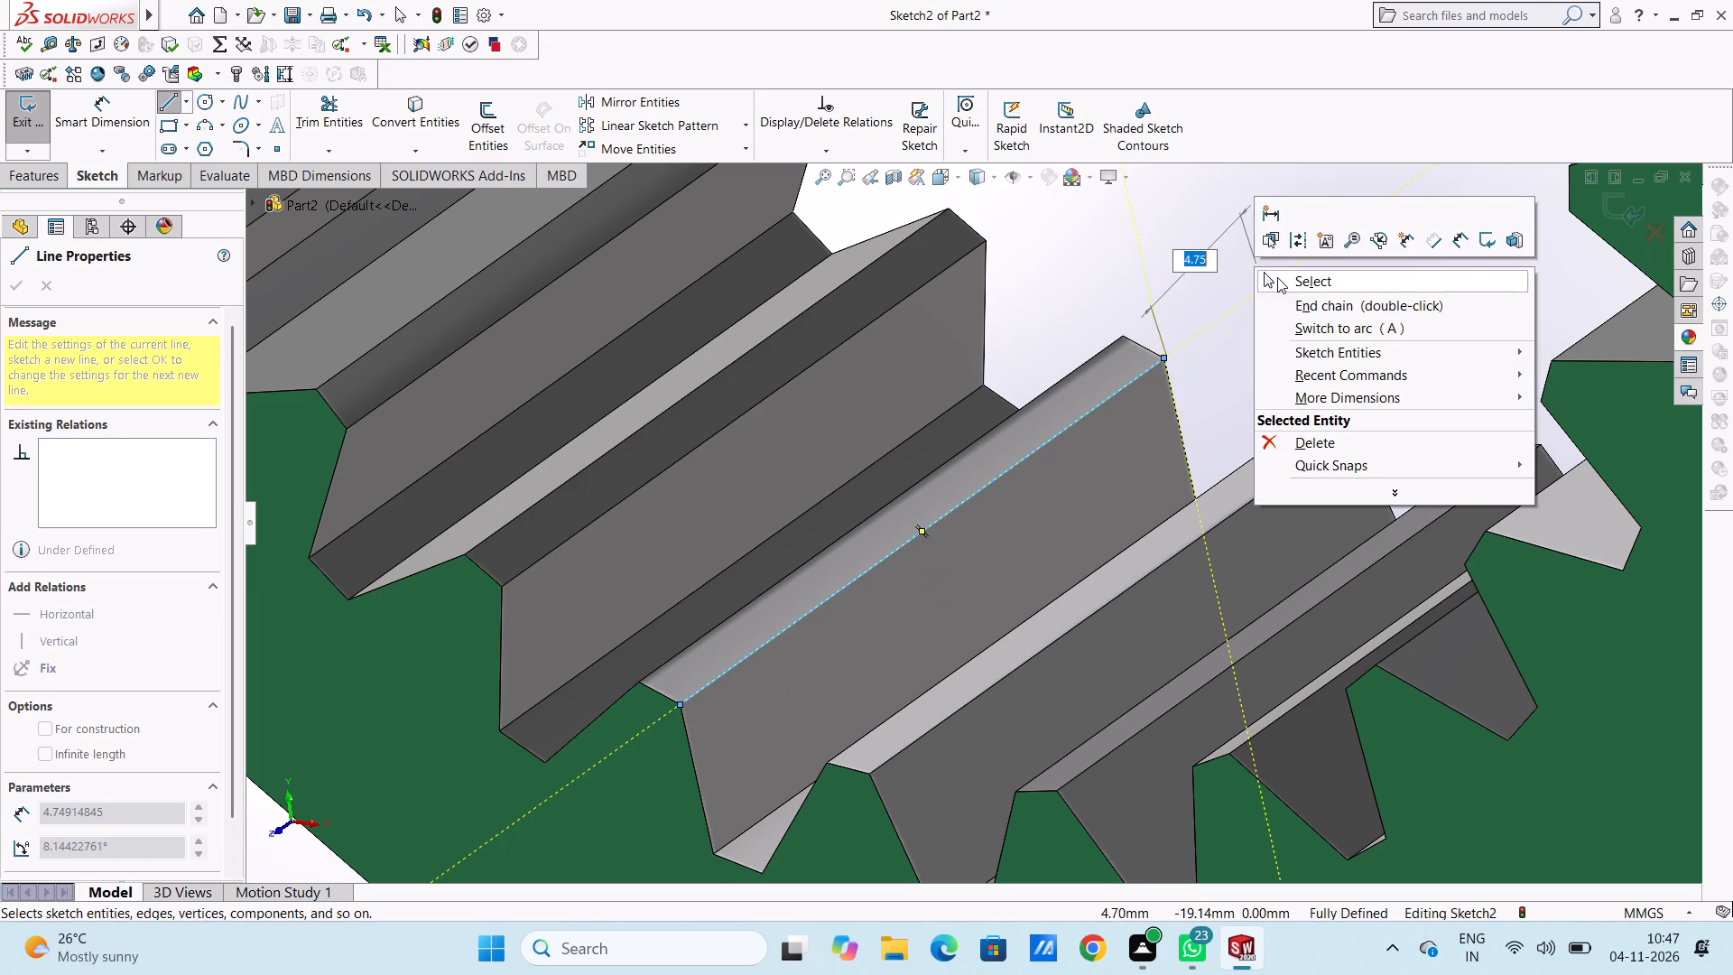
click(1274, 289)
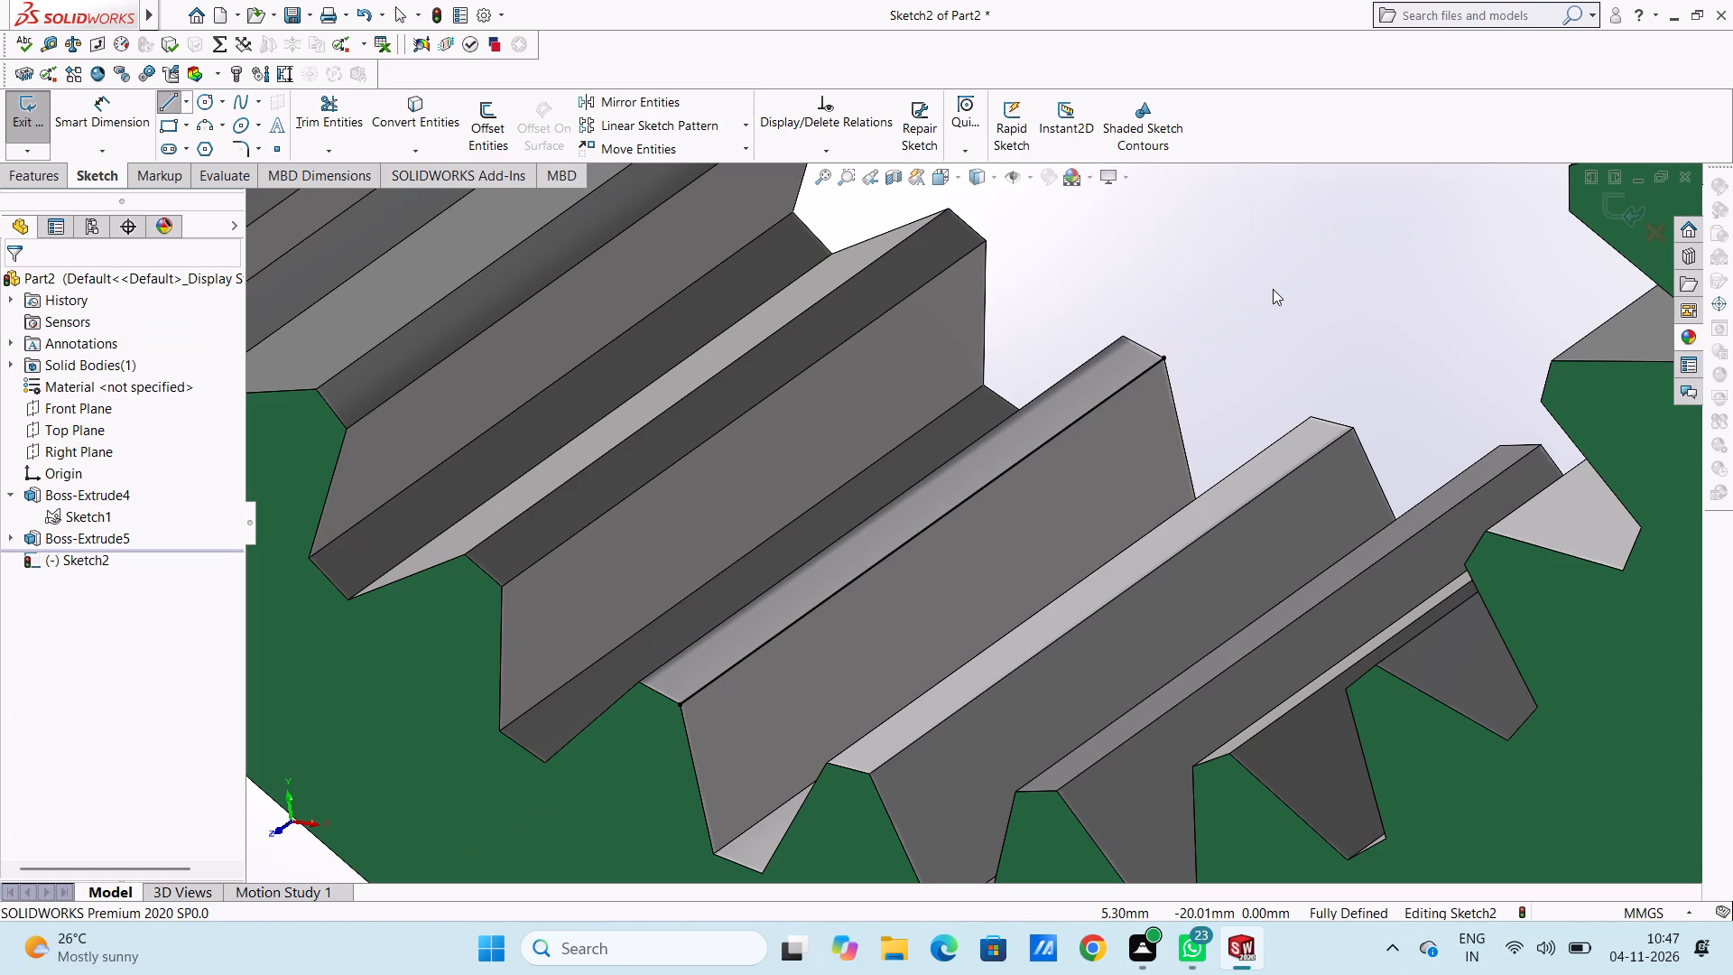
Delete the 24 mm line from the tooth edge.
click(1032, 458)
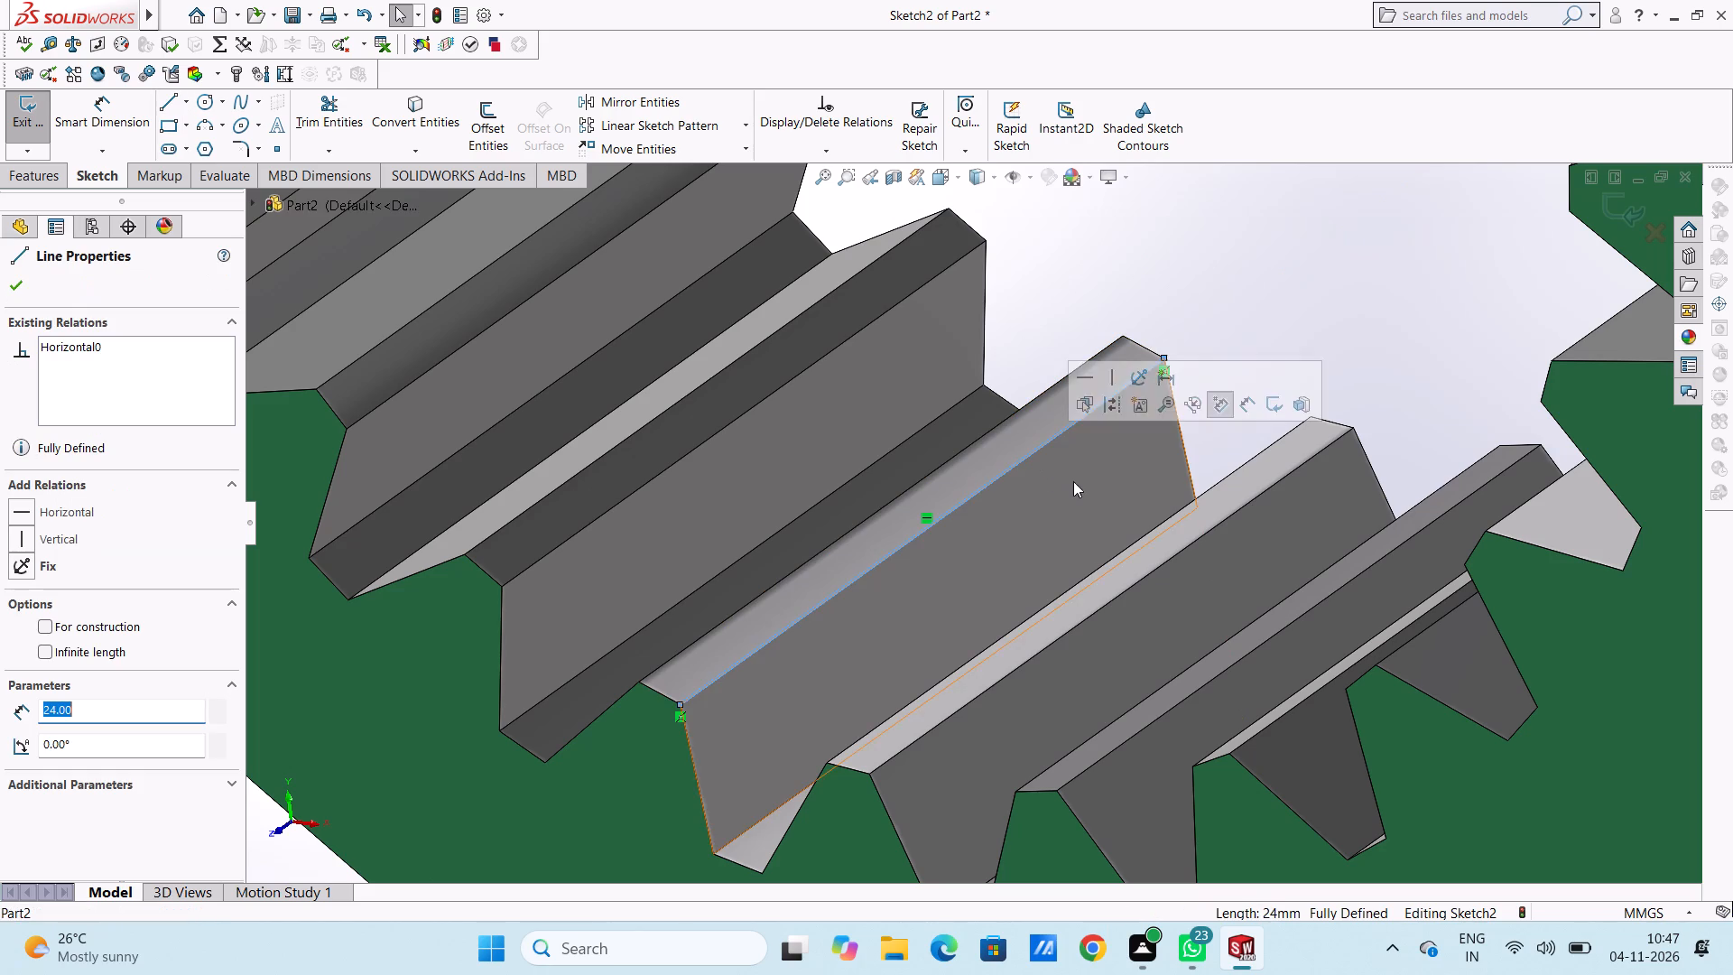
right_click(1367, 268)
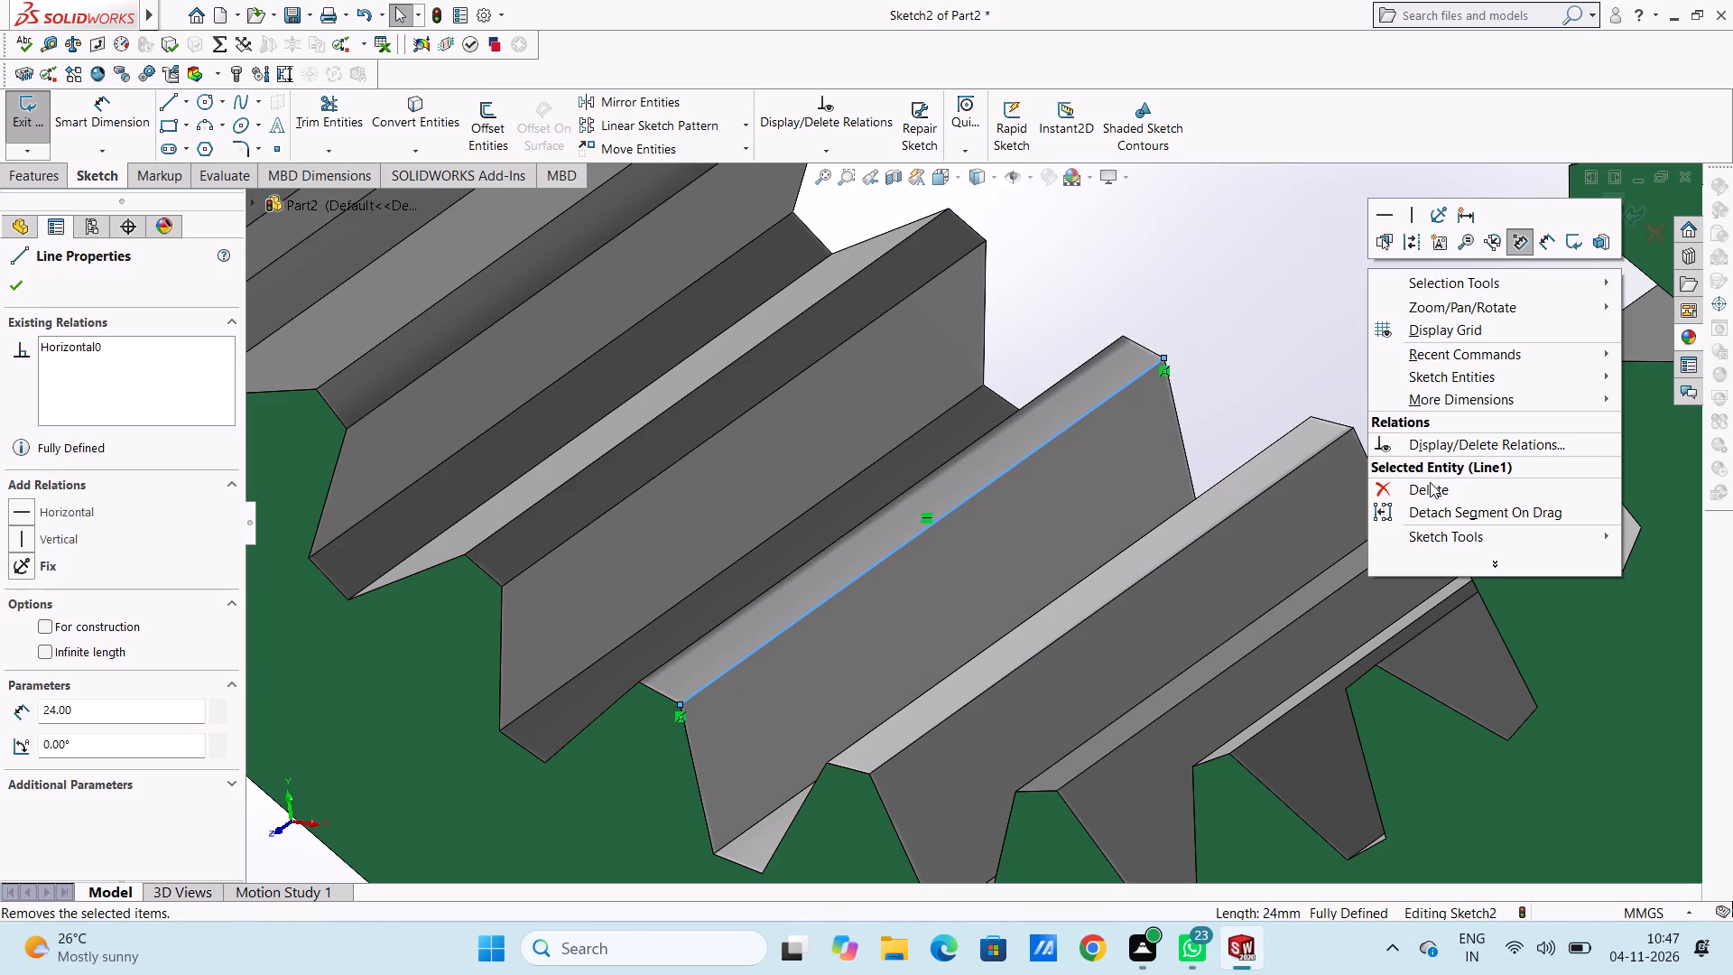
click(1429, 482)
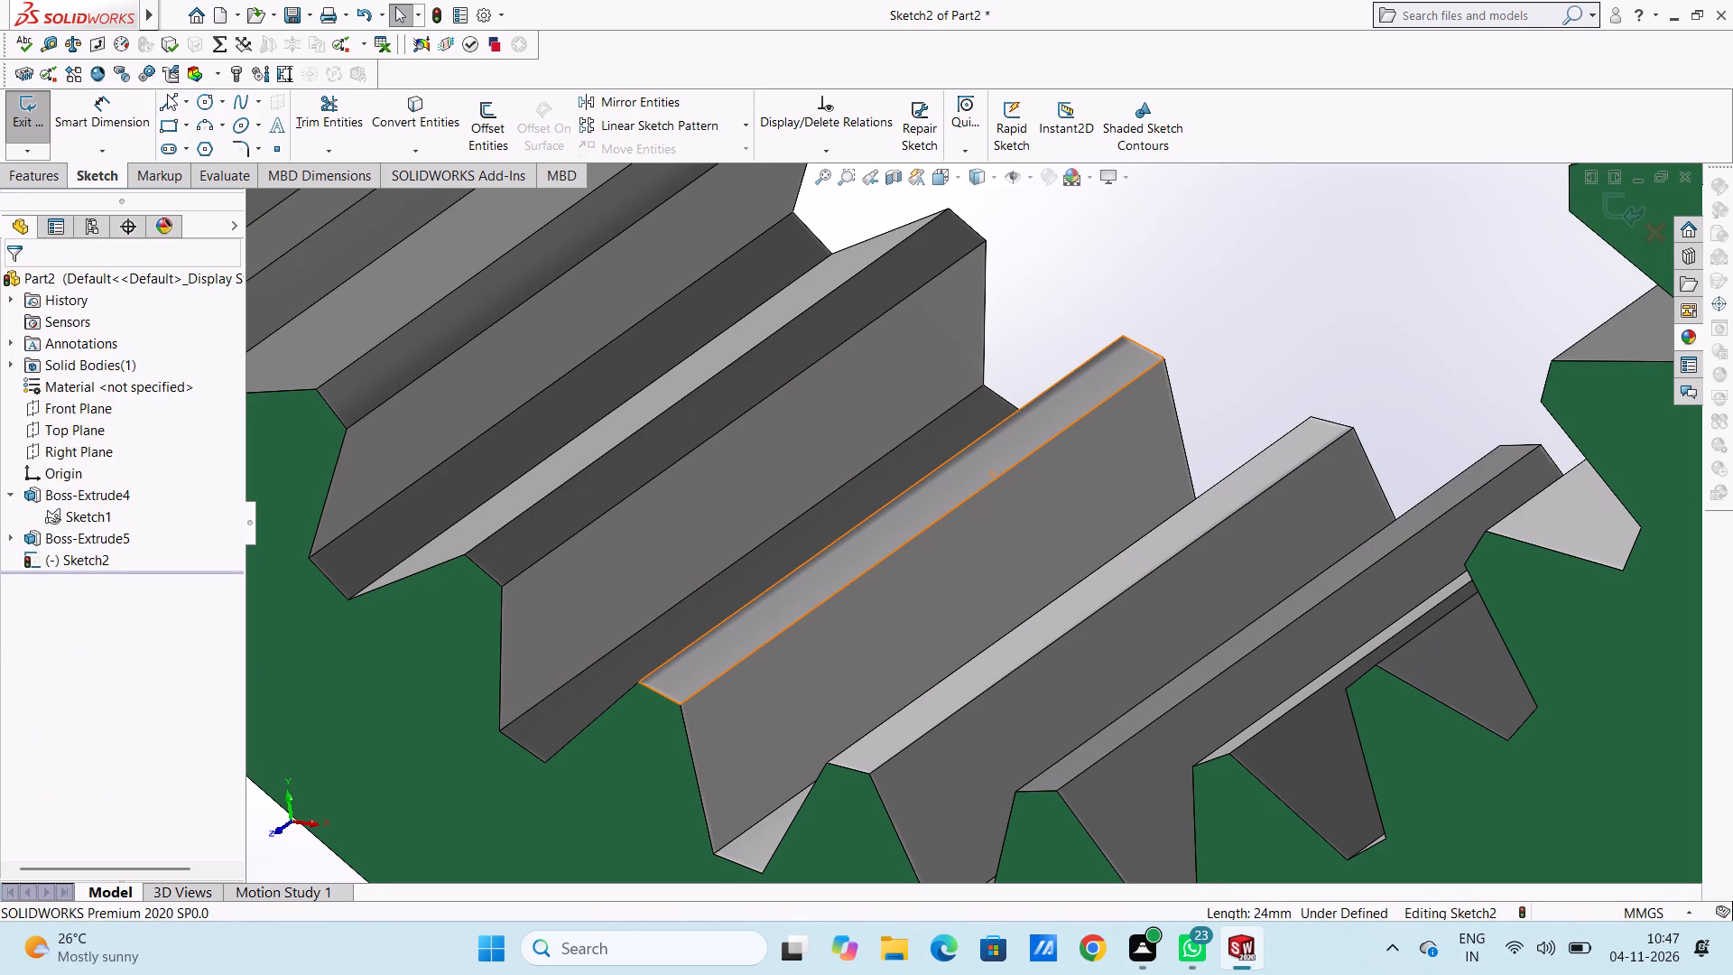
From the midpoint of the tooth face's long edge, sketch an 8 mm line along the edge, continued by a 16 mm line back over it.
click(169, 95)
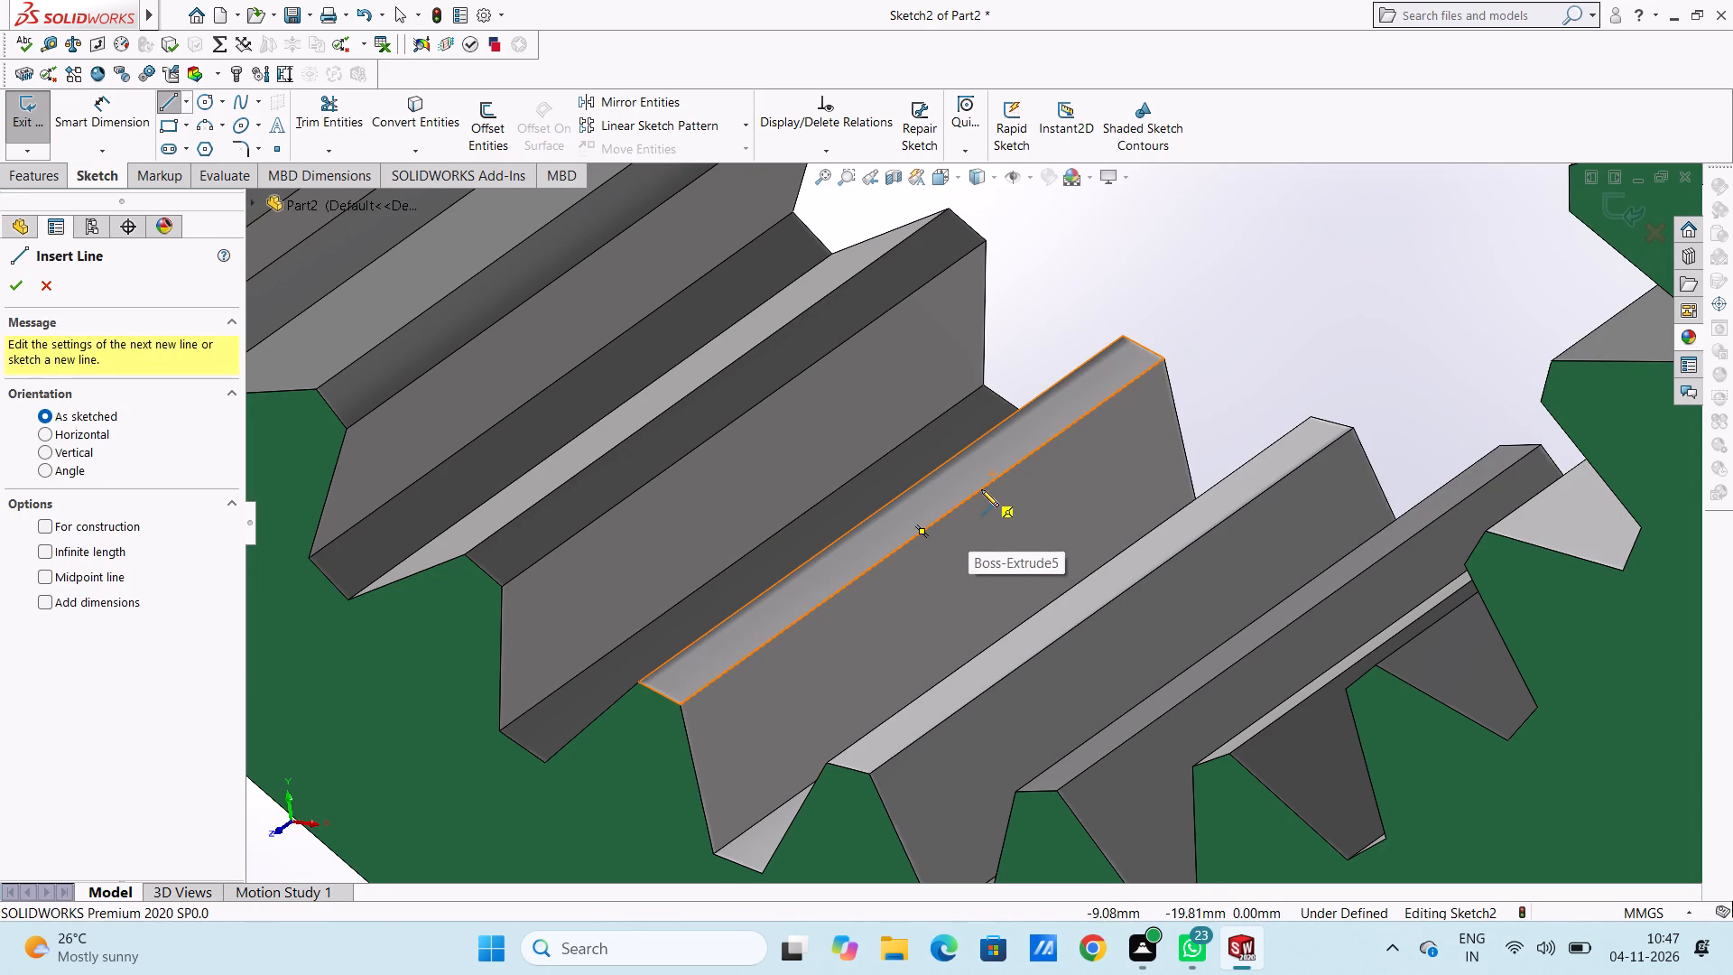
click(921, 534)
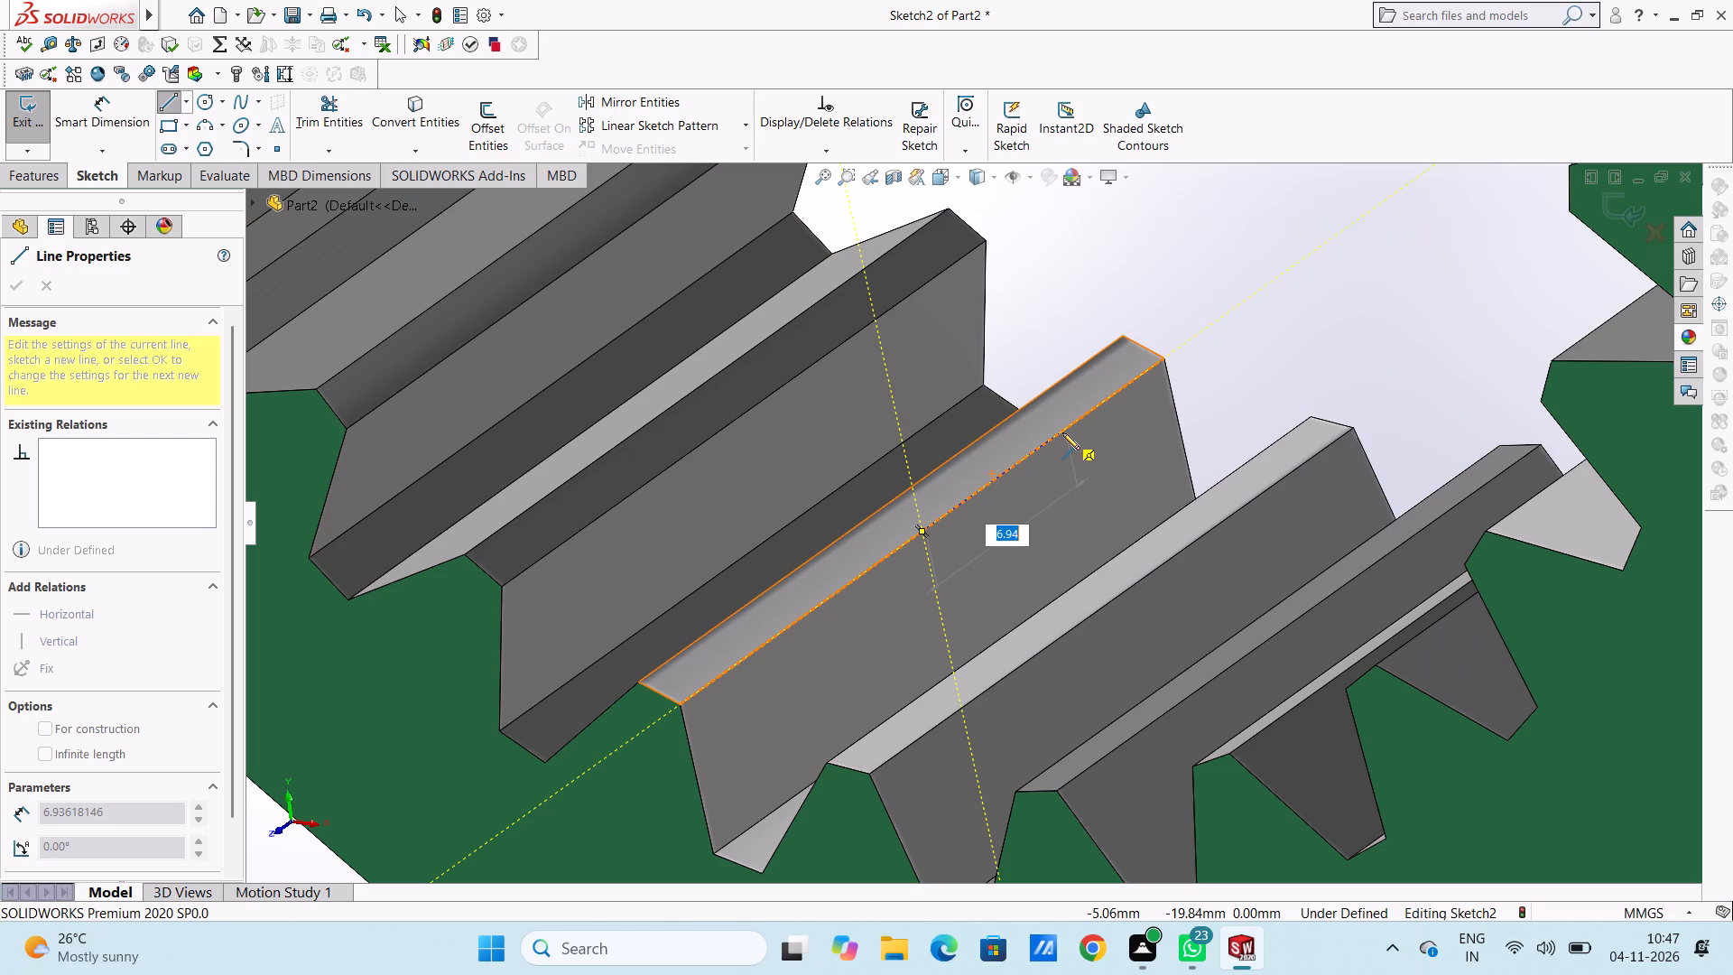
key(8)
key(Return)
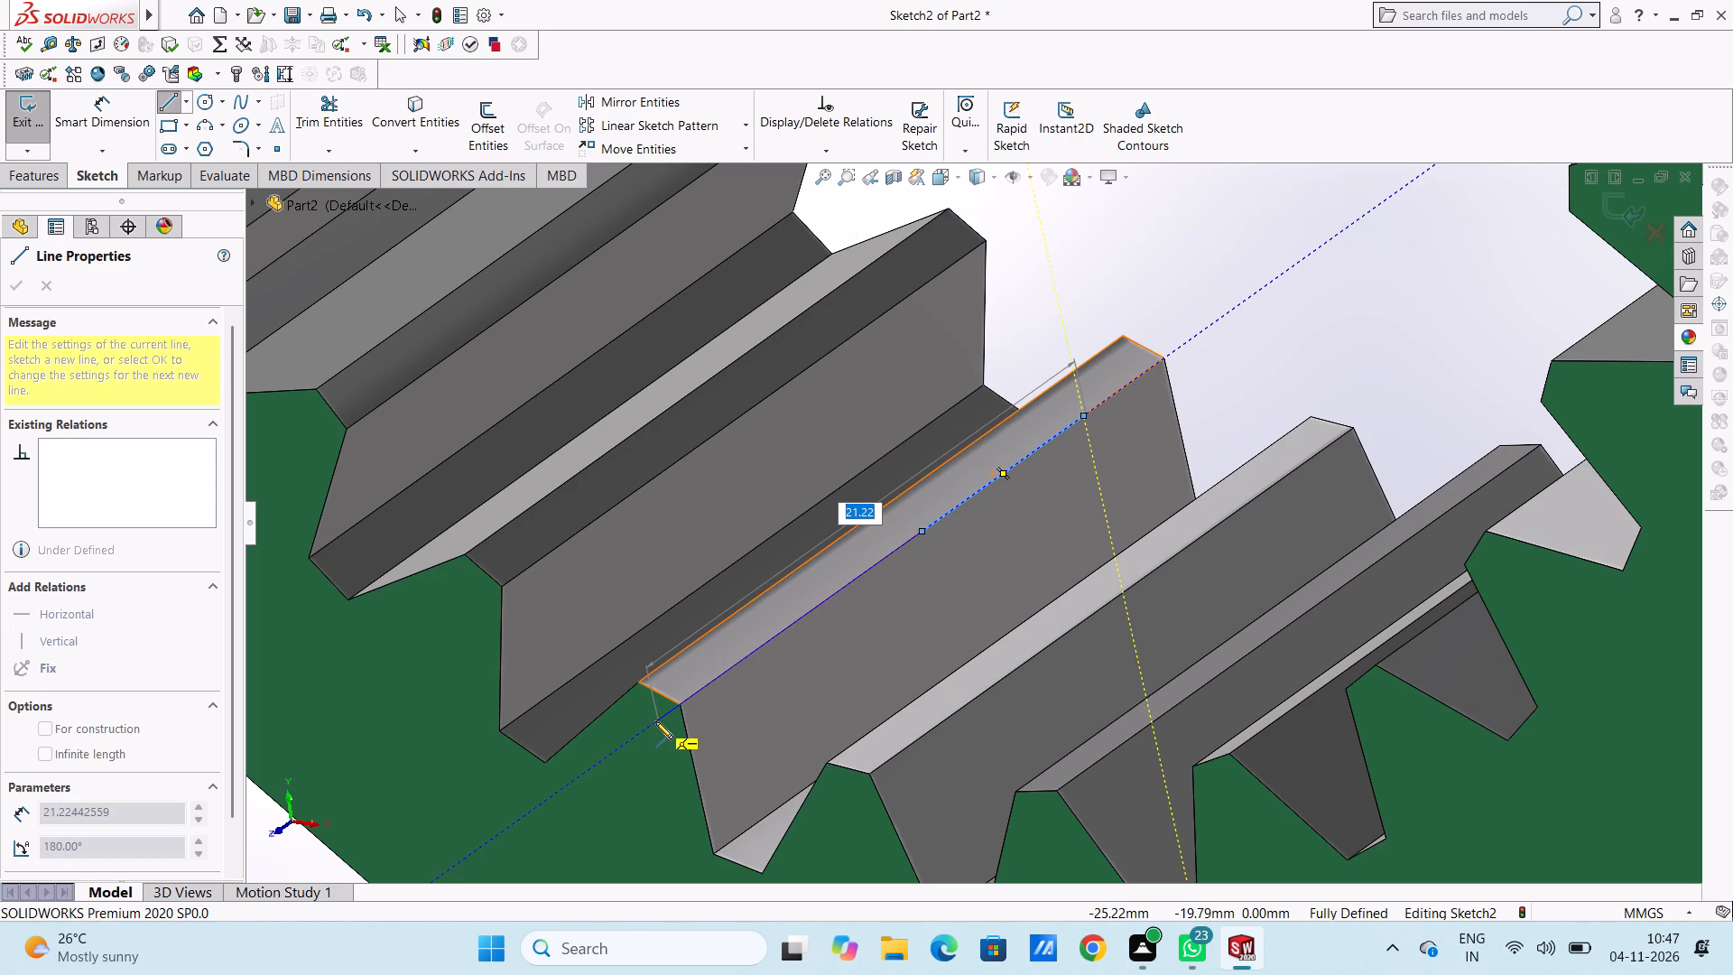
text(16)
key(Return)
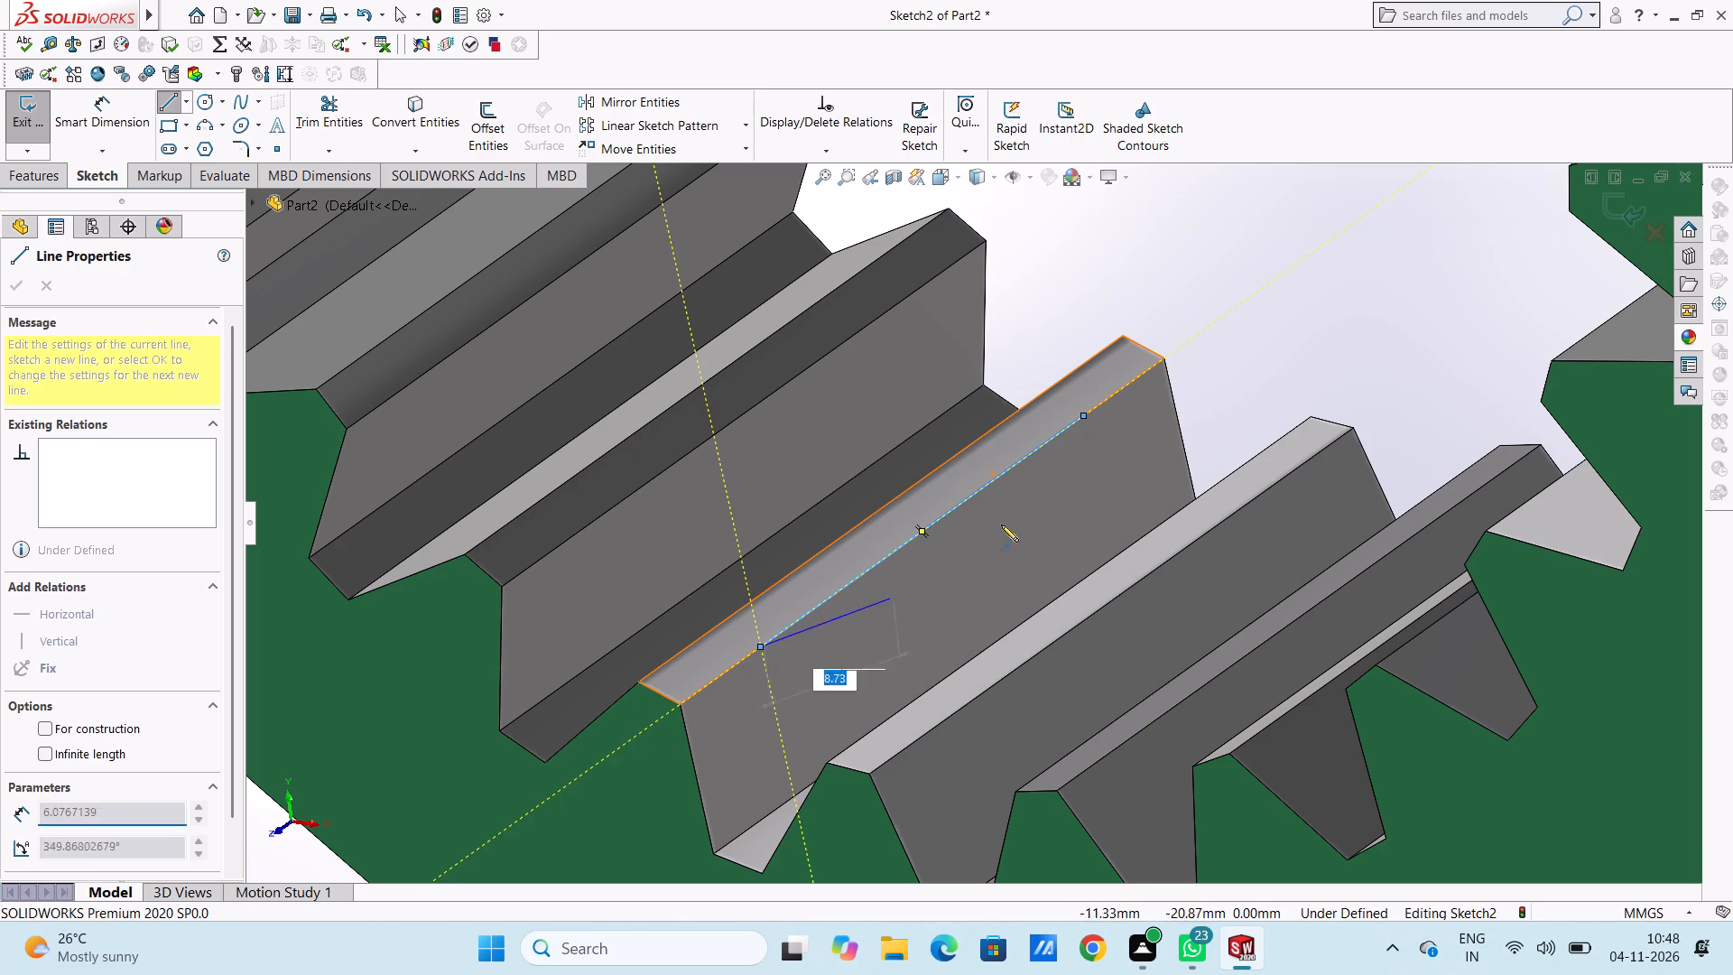
right_click(1246, 246)
double_click(1257, 255)
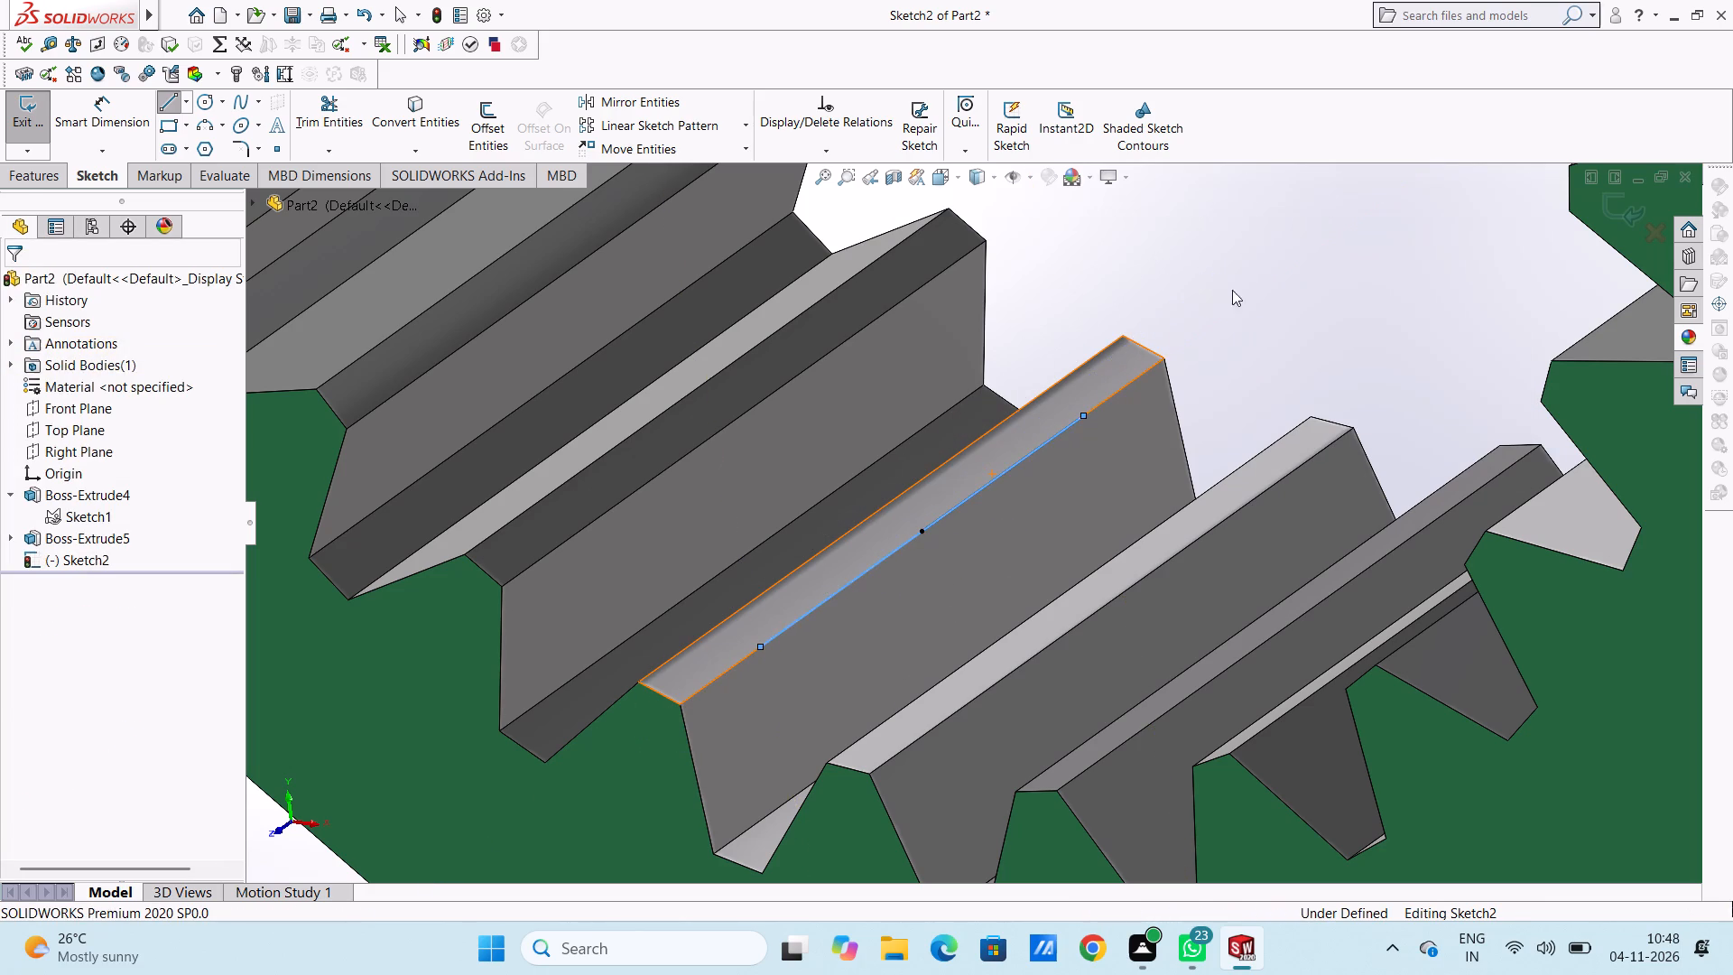
Delete the 8 mm line, keeping the 16 mm line along the tooth edge.
click(1030, 453)
right_click(1306, 253)
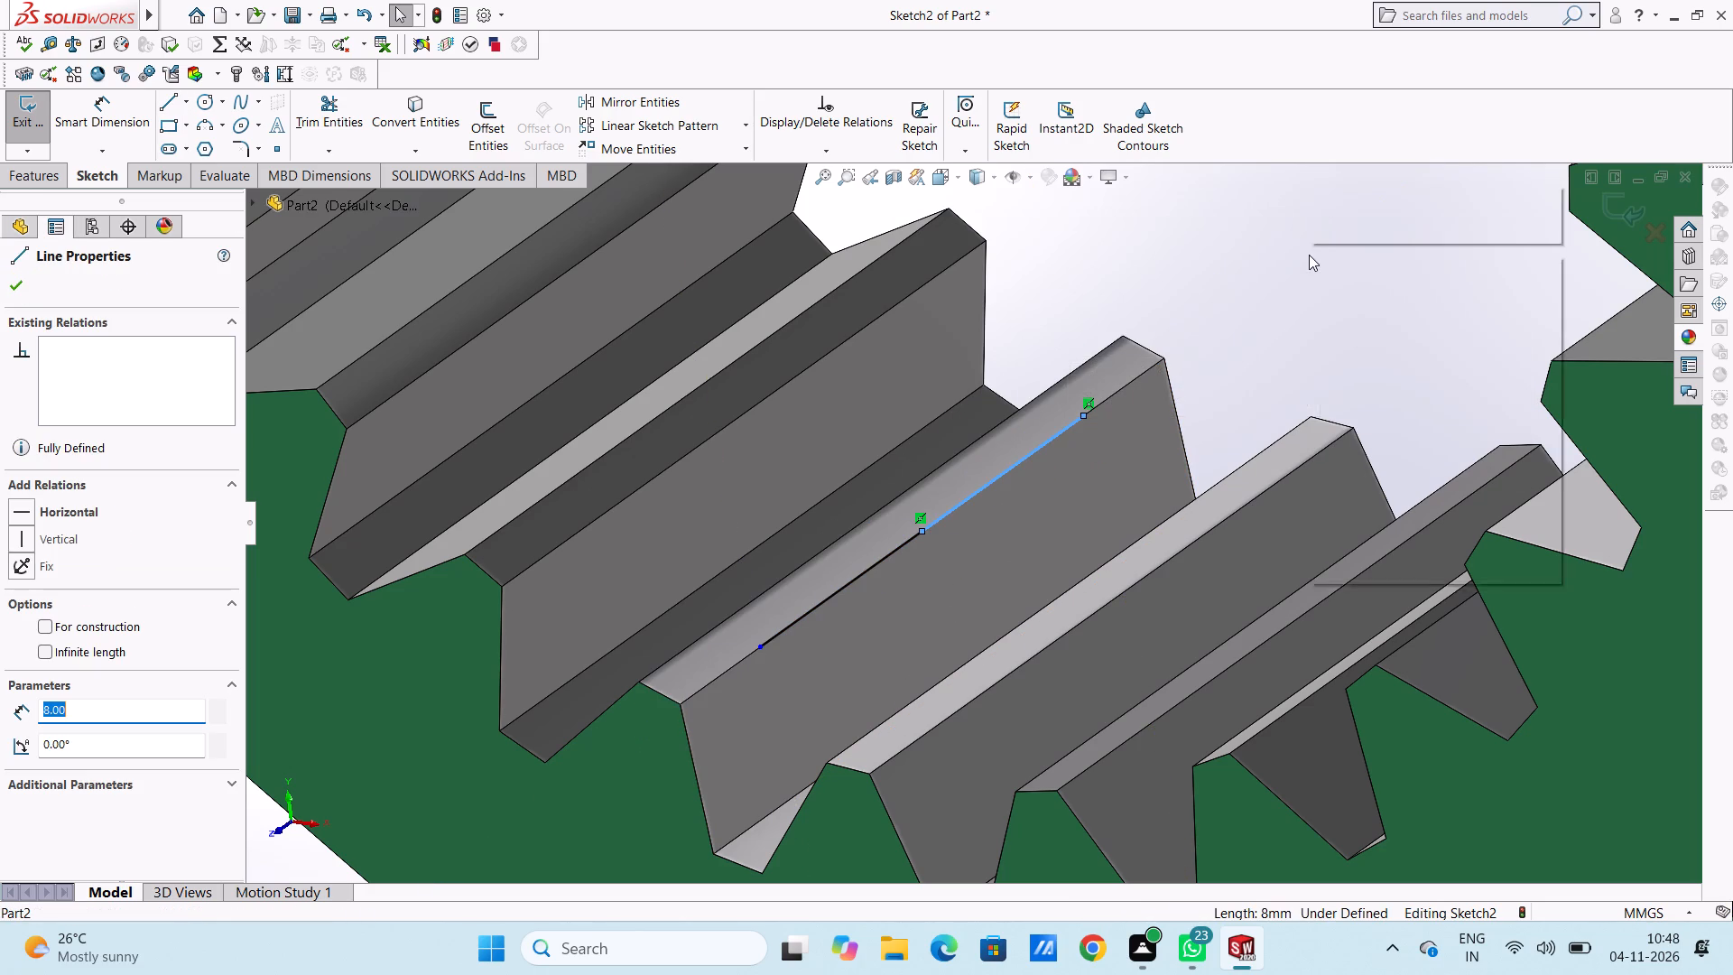
click(1340, 494)
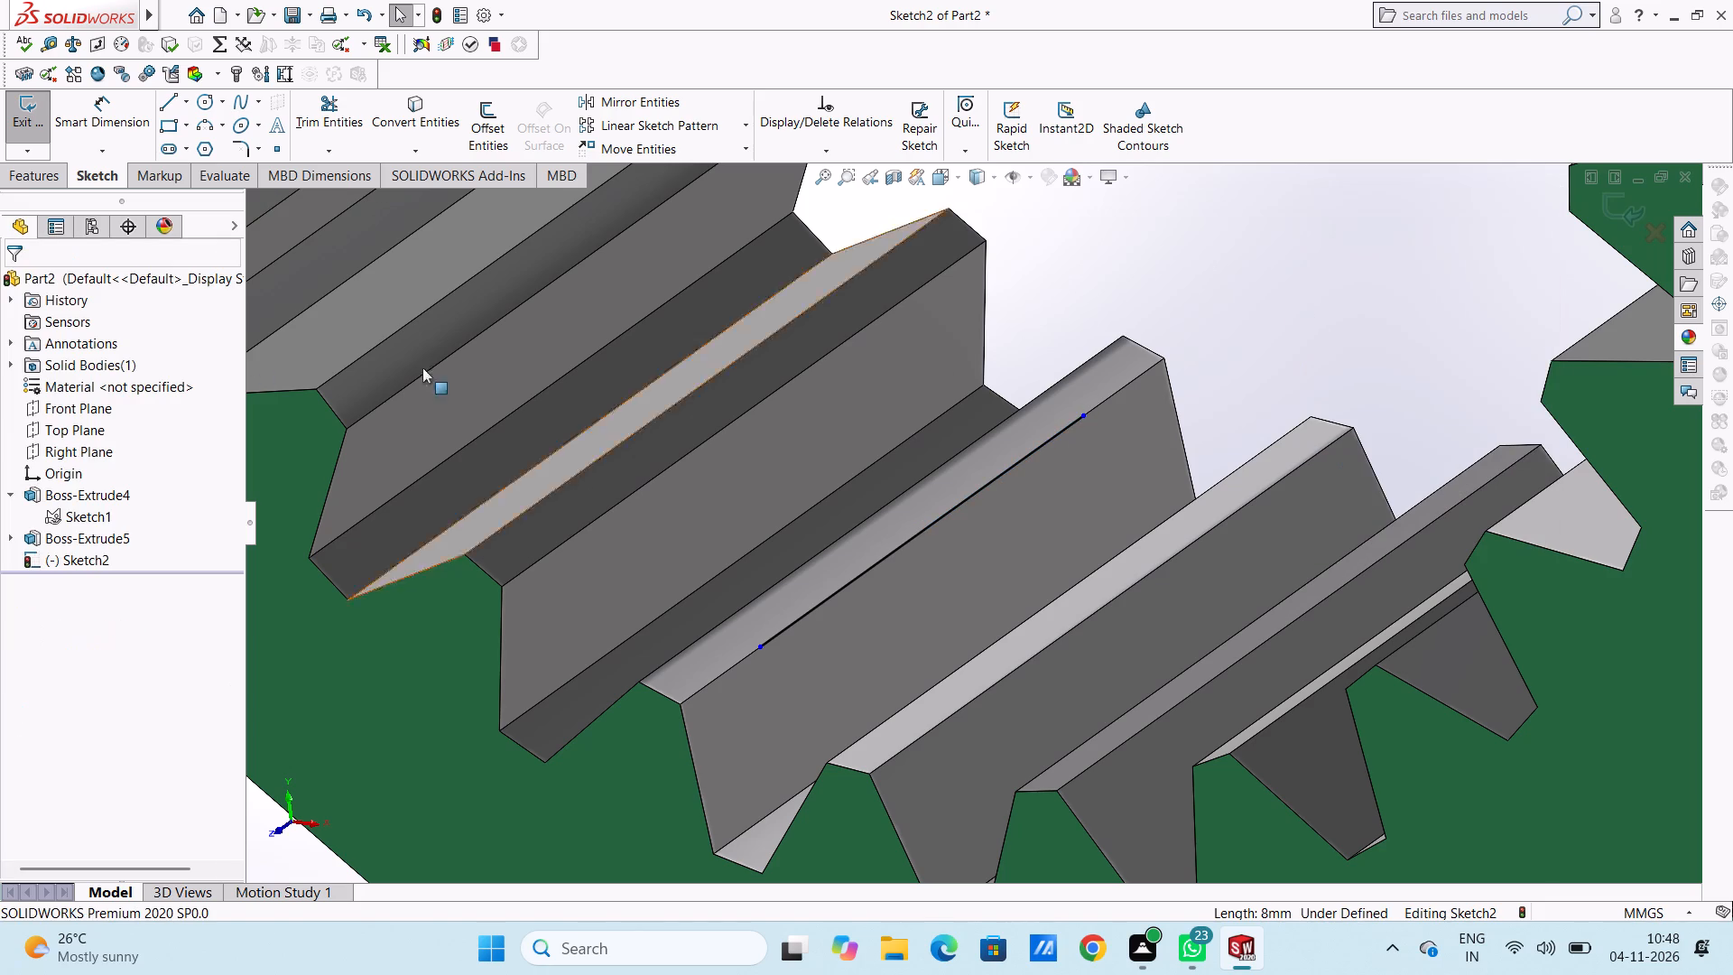
Add an 8 mm dimension between the 16 mm line's end nearer the ring's front face and its midpoint.
click(119, 107)
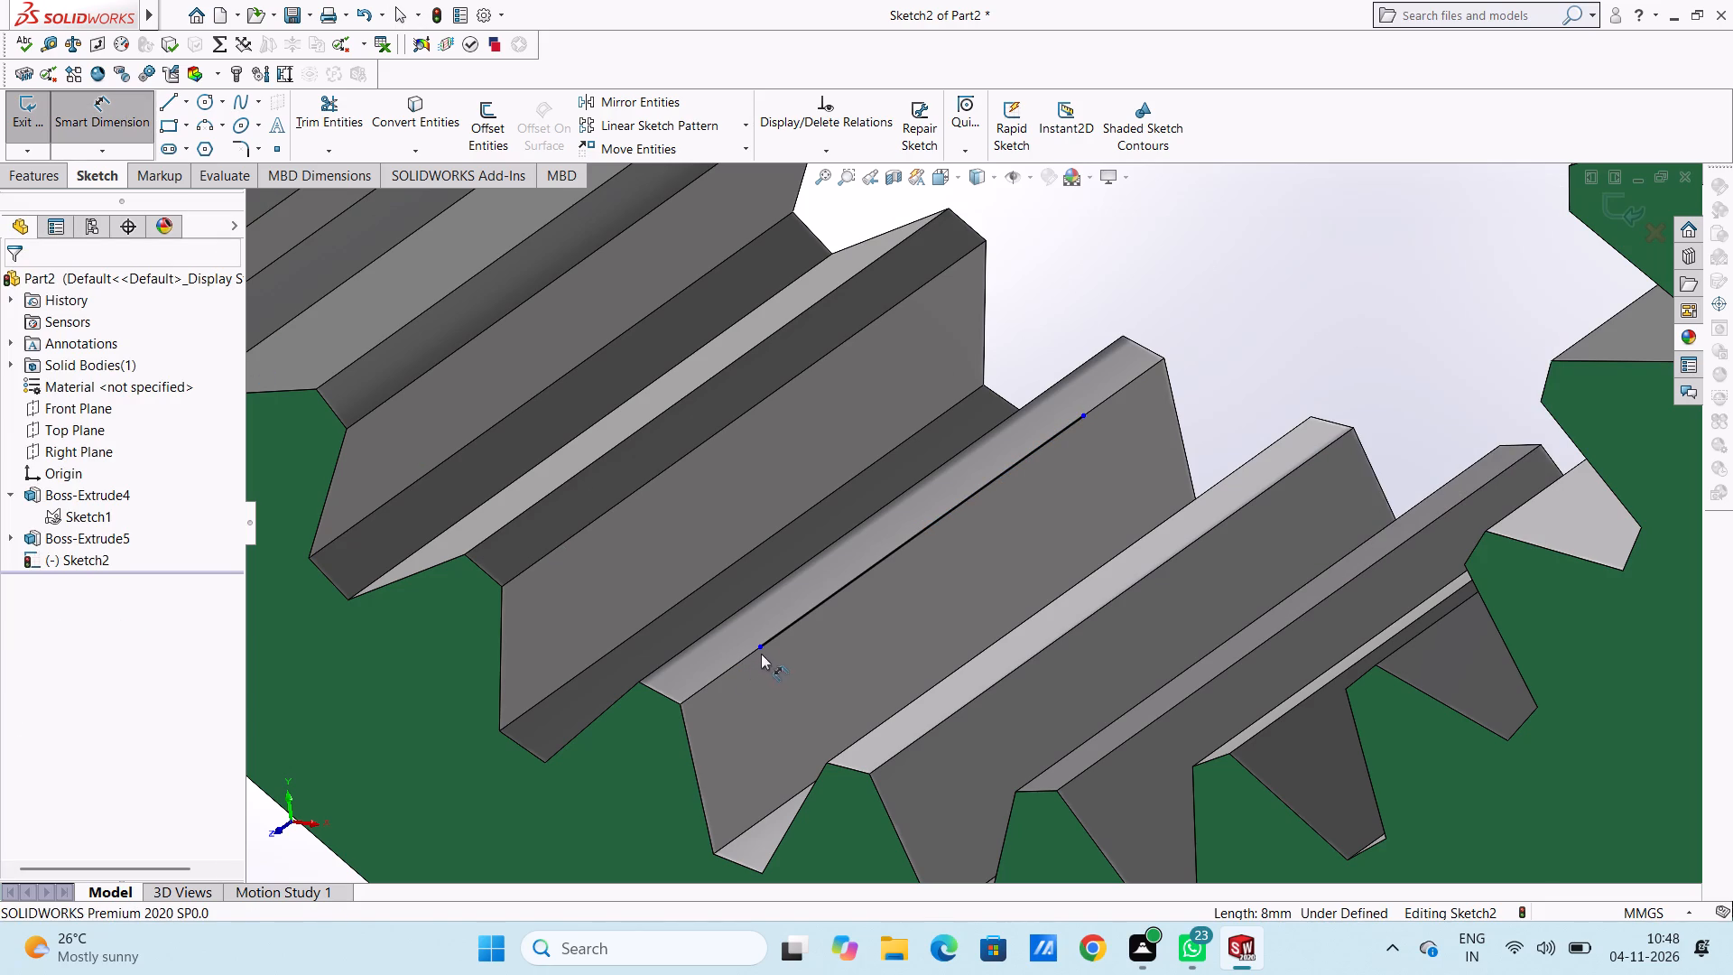
click(762, 645)
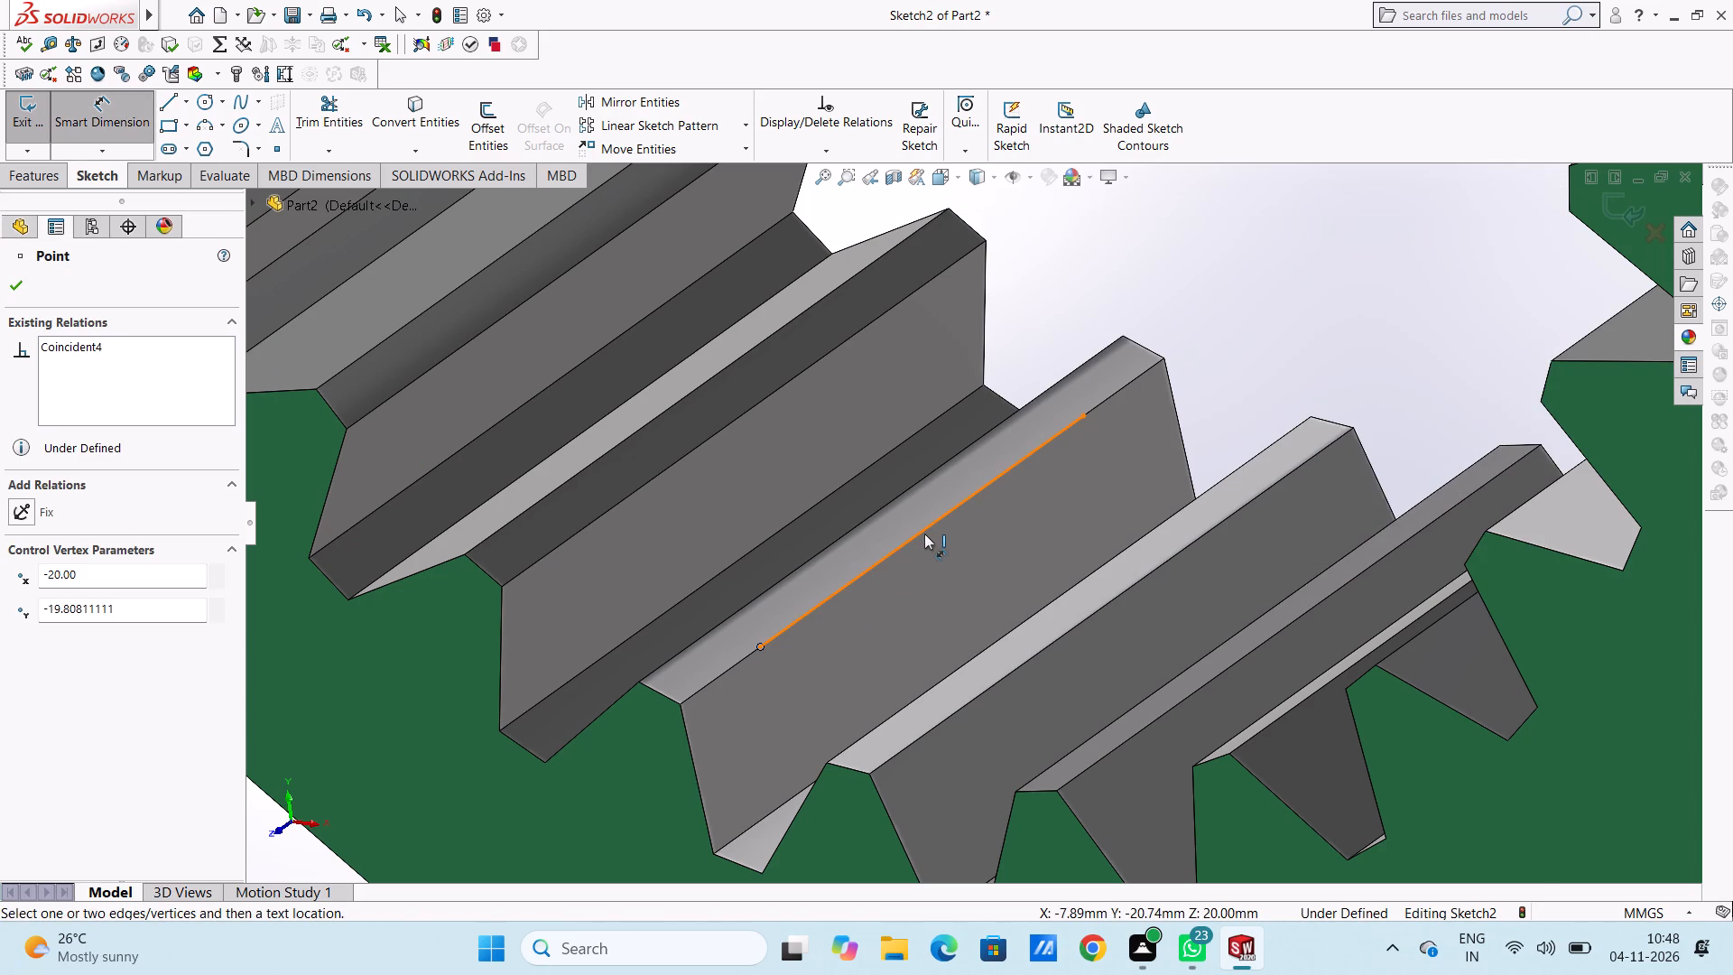
click(923, 529)
click(815, 496)
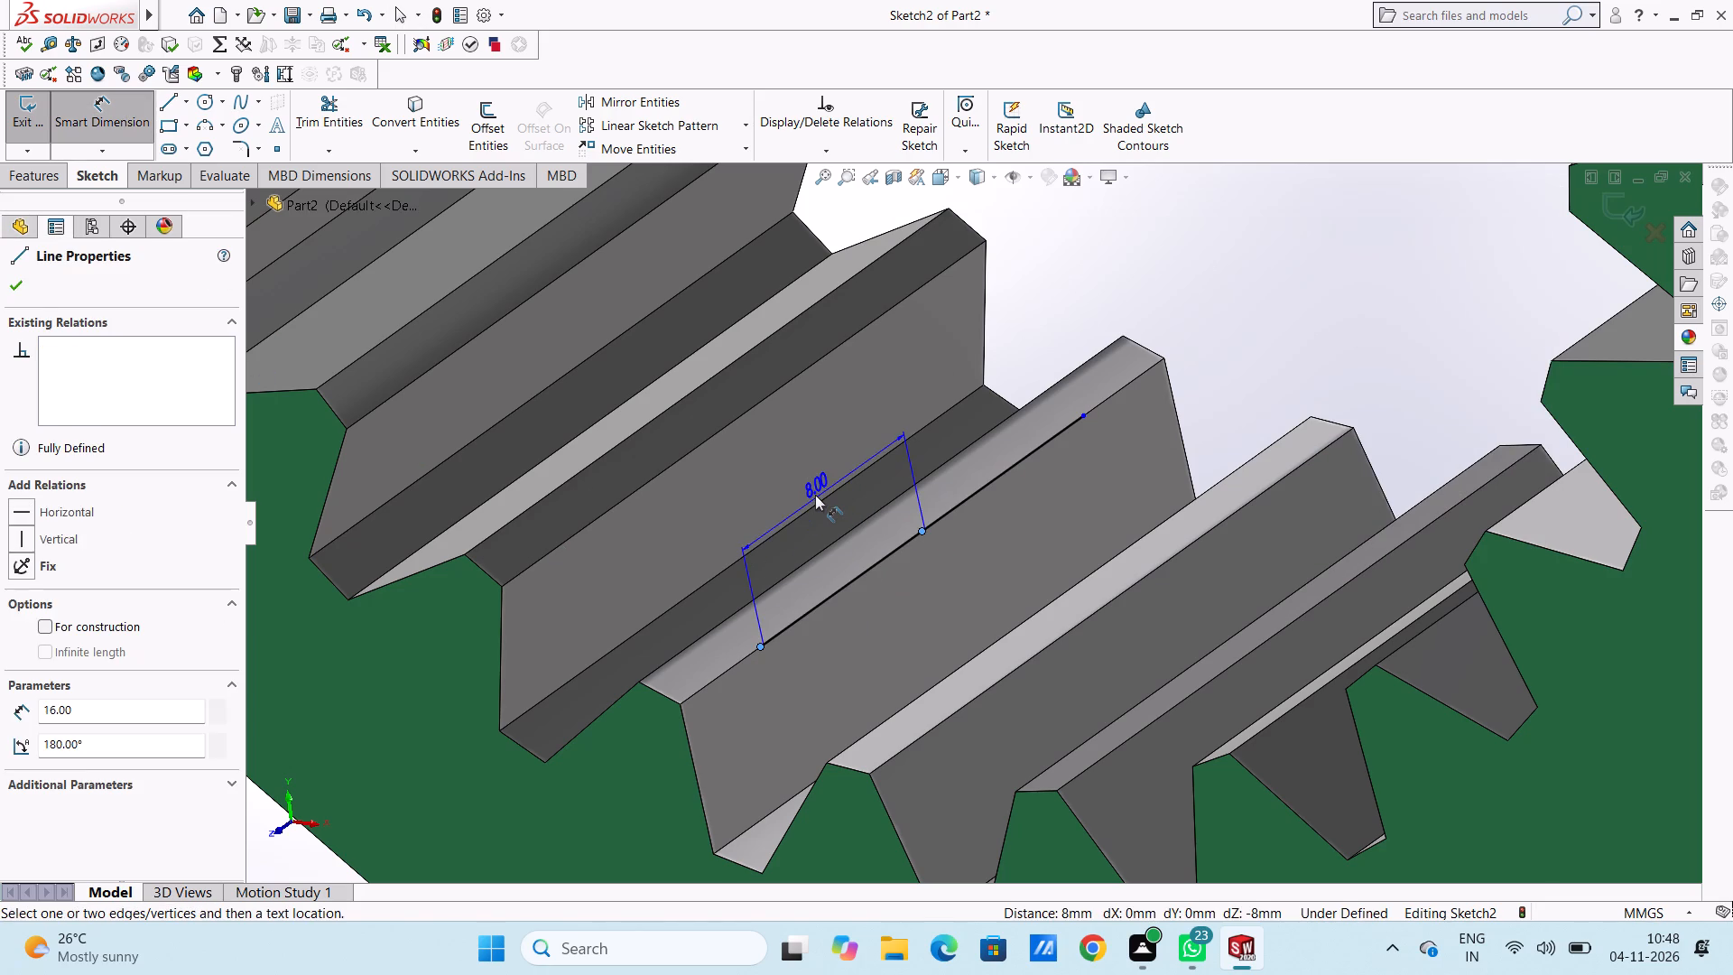
click(739, 473)
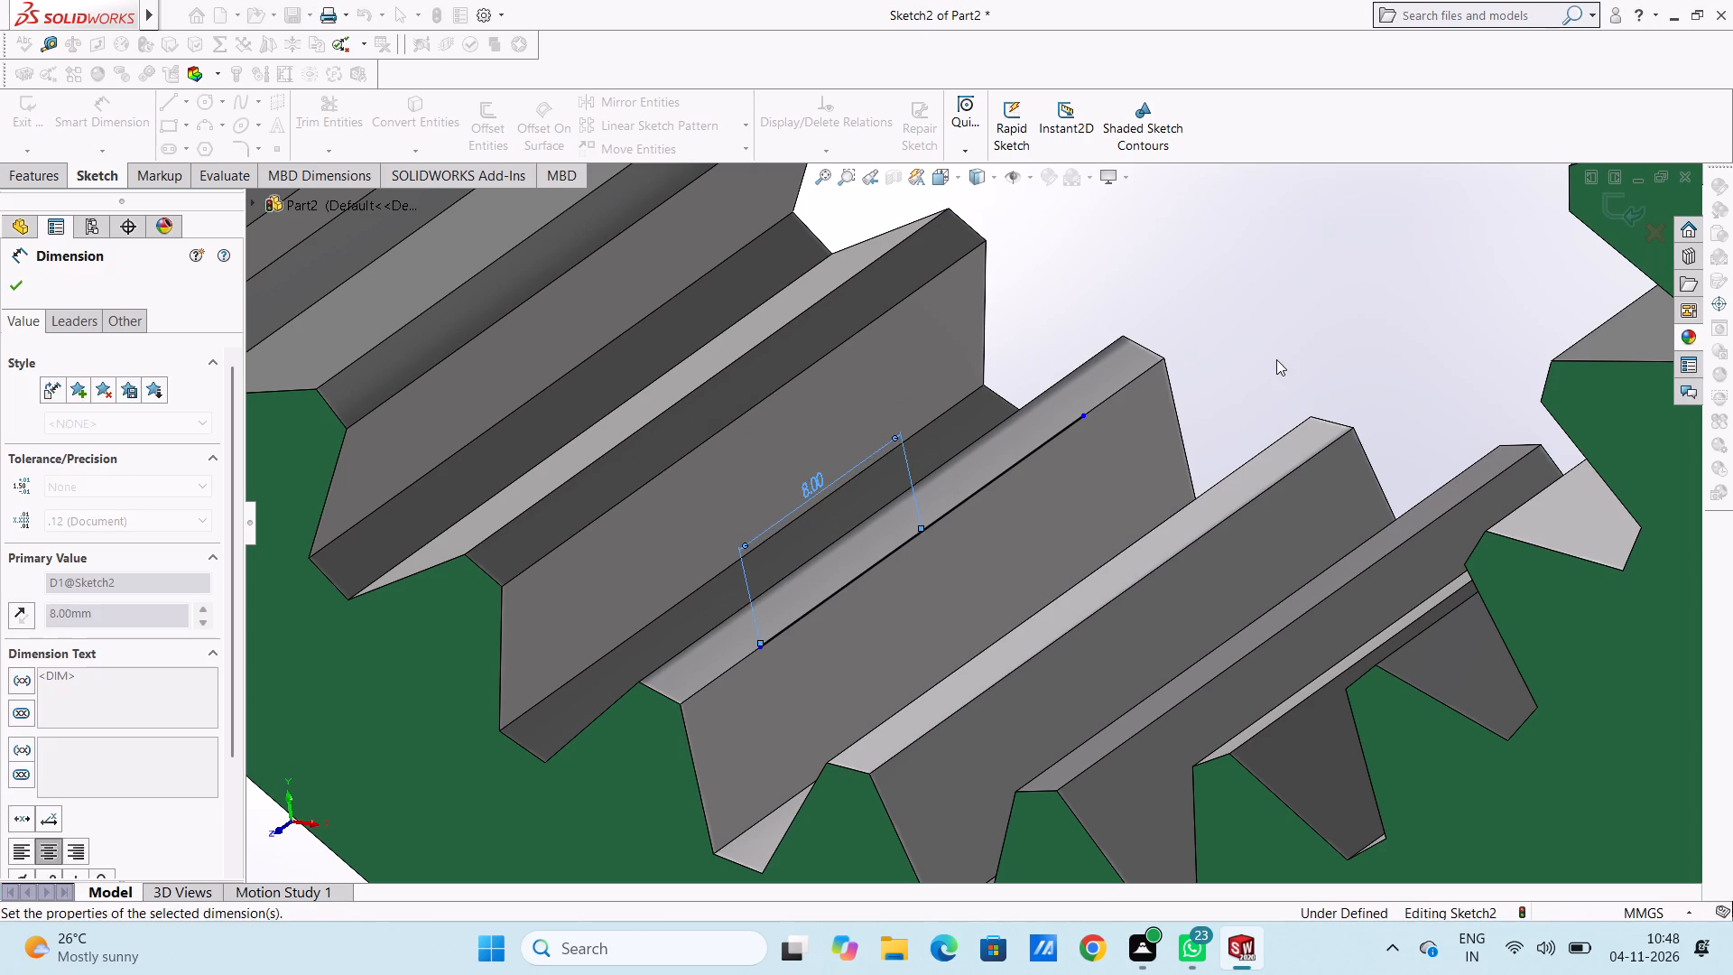
drag(1276, 357, 1265, 357)
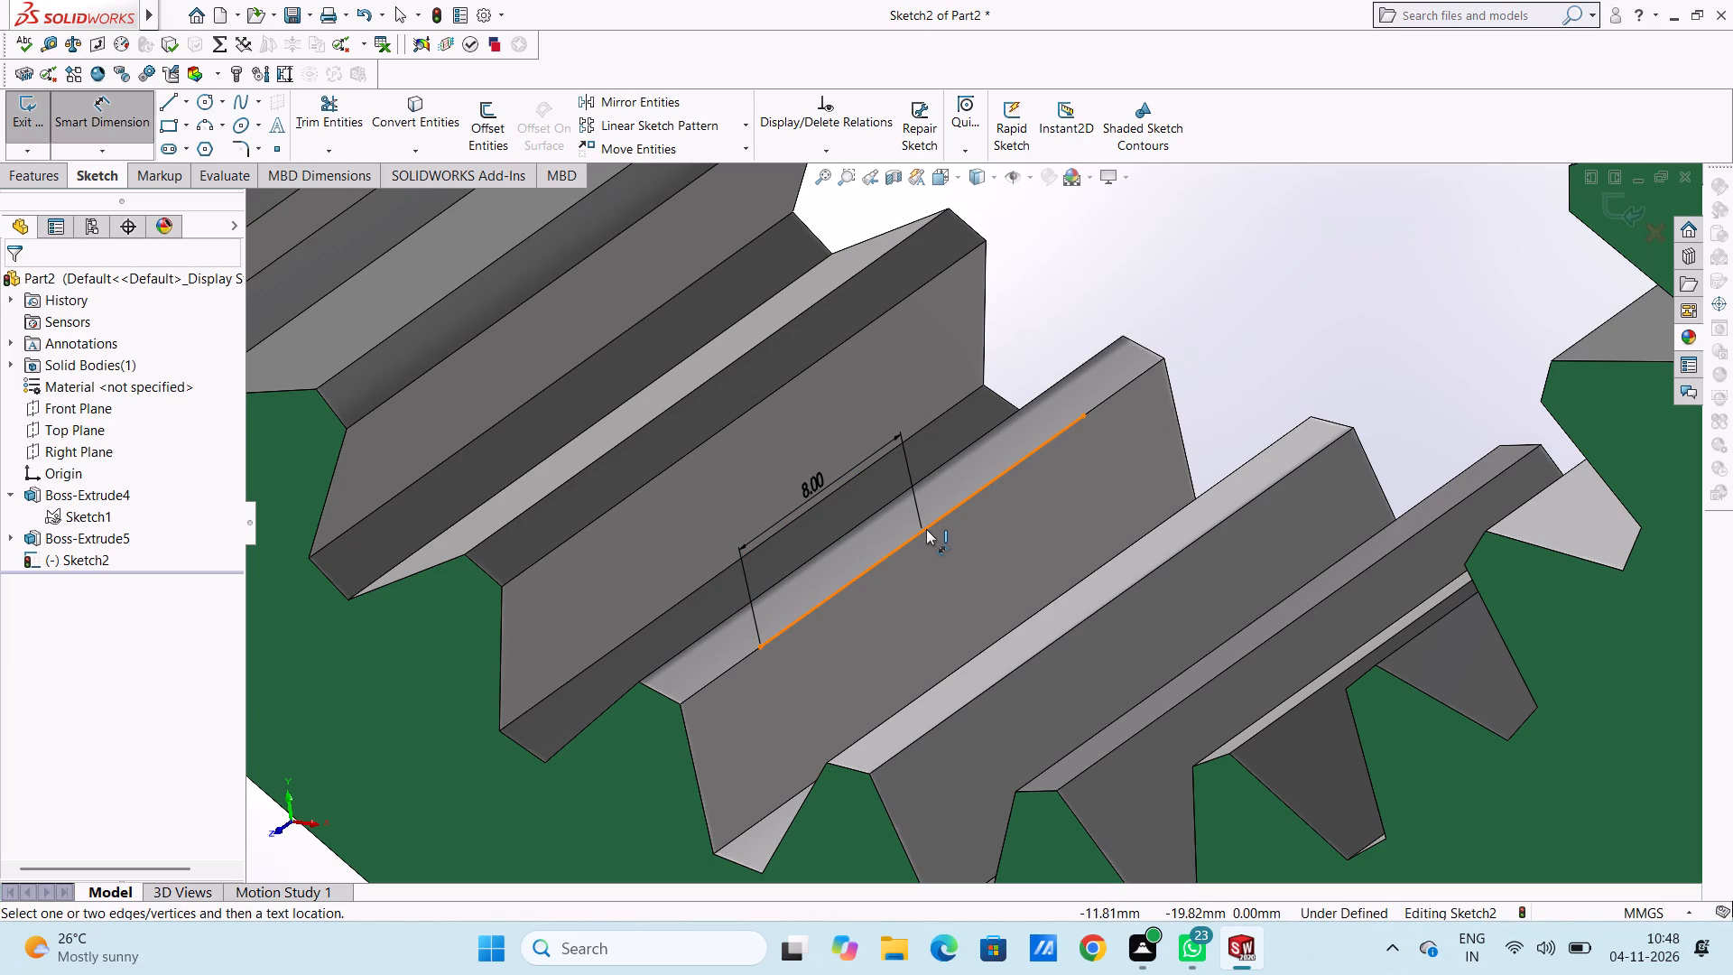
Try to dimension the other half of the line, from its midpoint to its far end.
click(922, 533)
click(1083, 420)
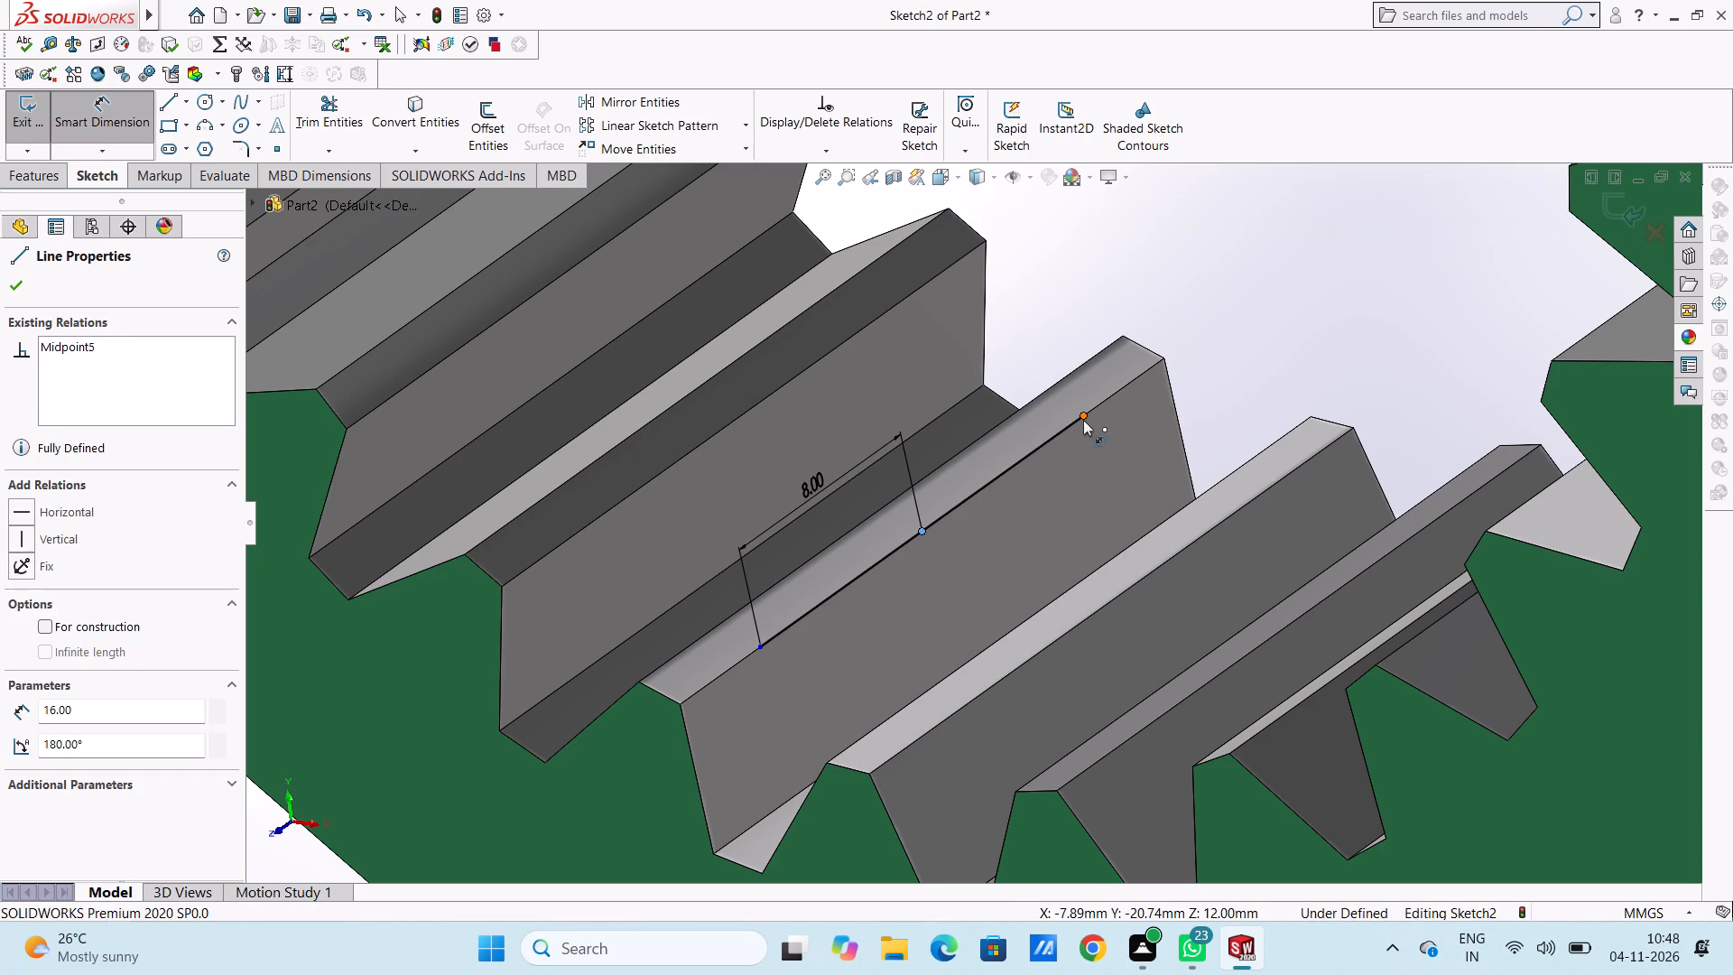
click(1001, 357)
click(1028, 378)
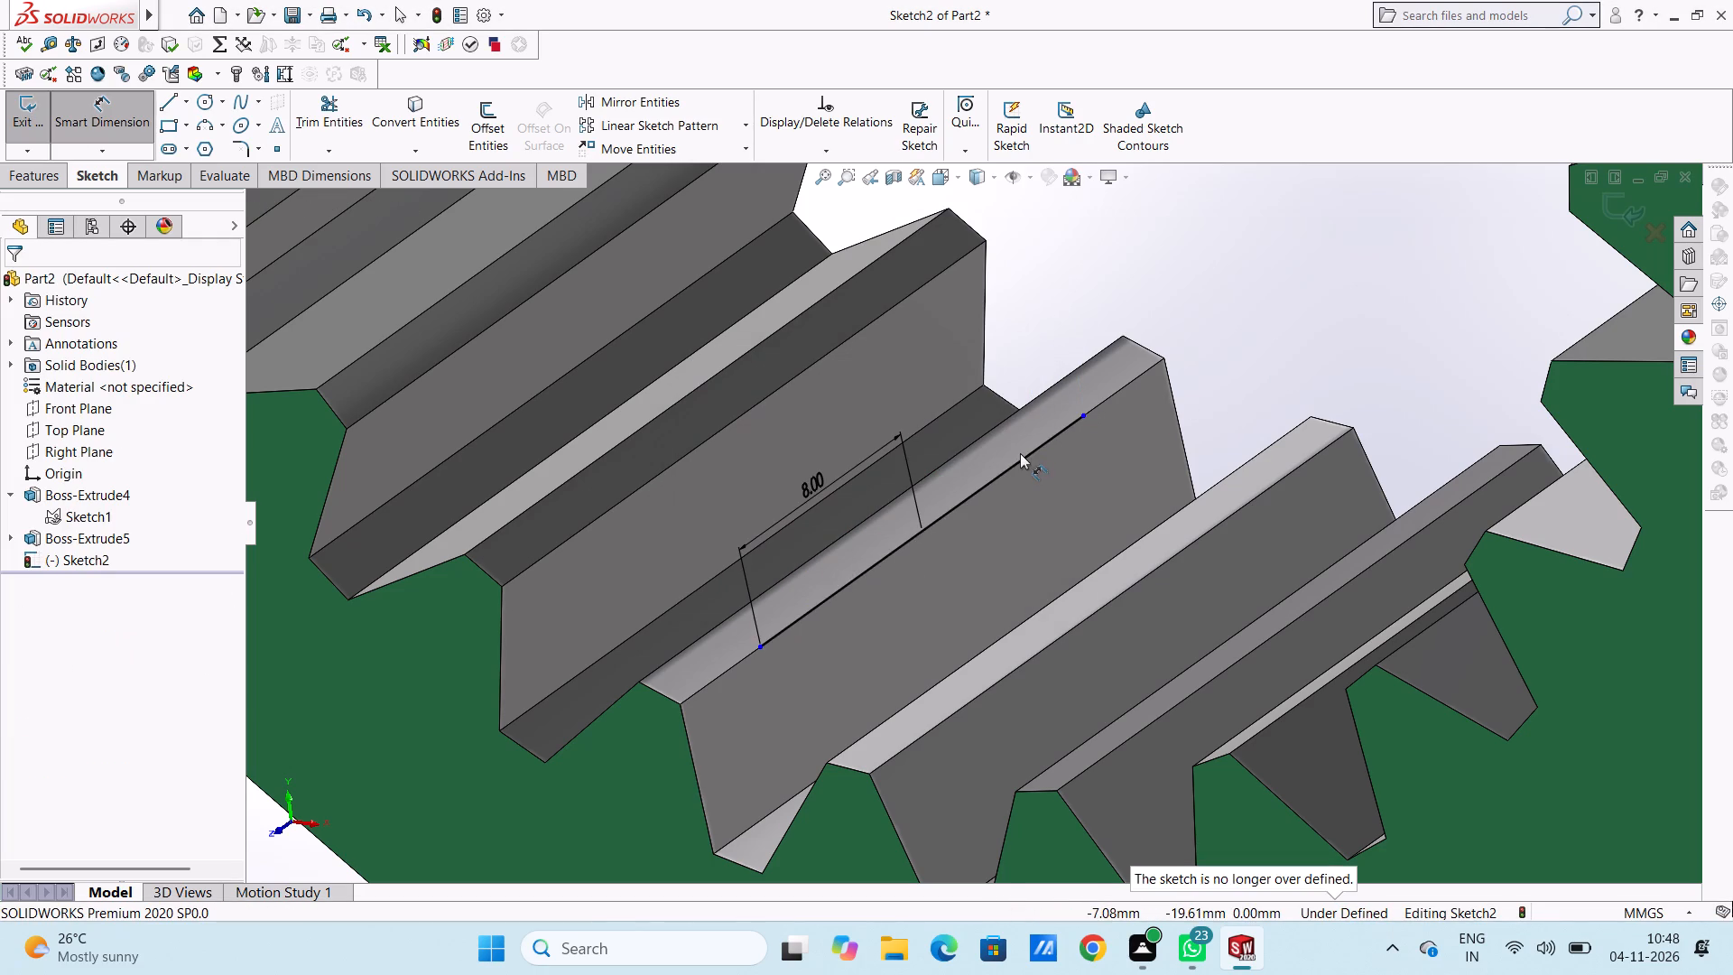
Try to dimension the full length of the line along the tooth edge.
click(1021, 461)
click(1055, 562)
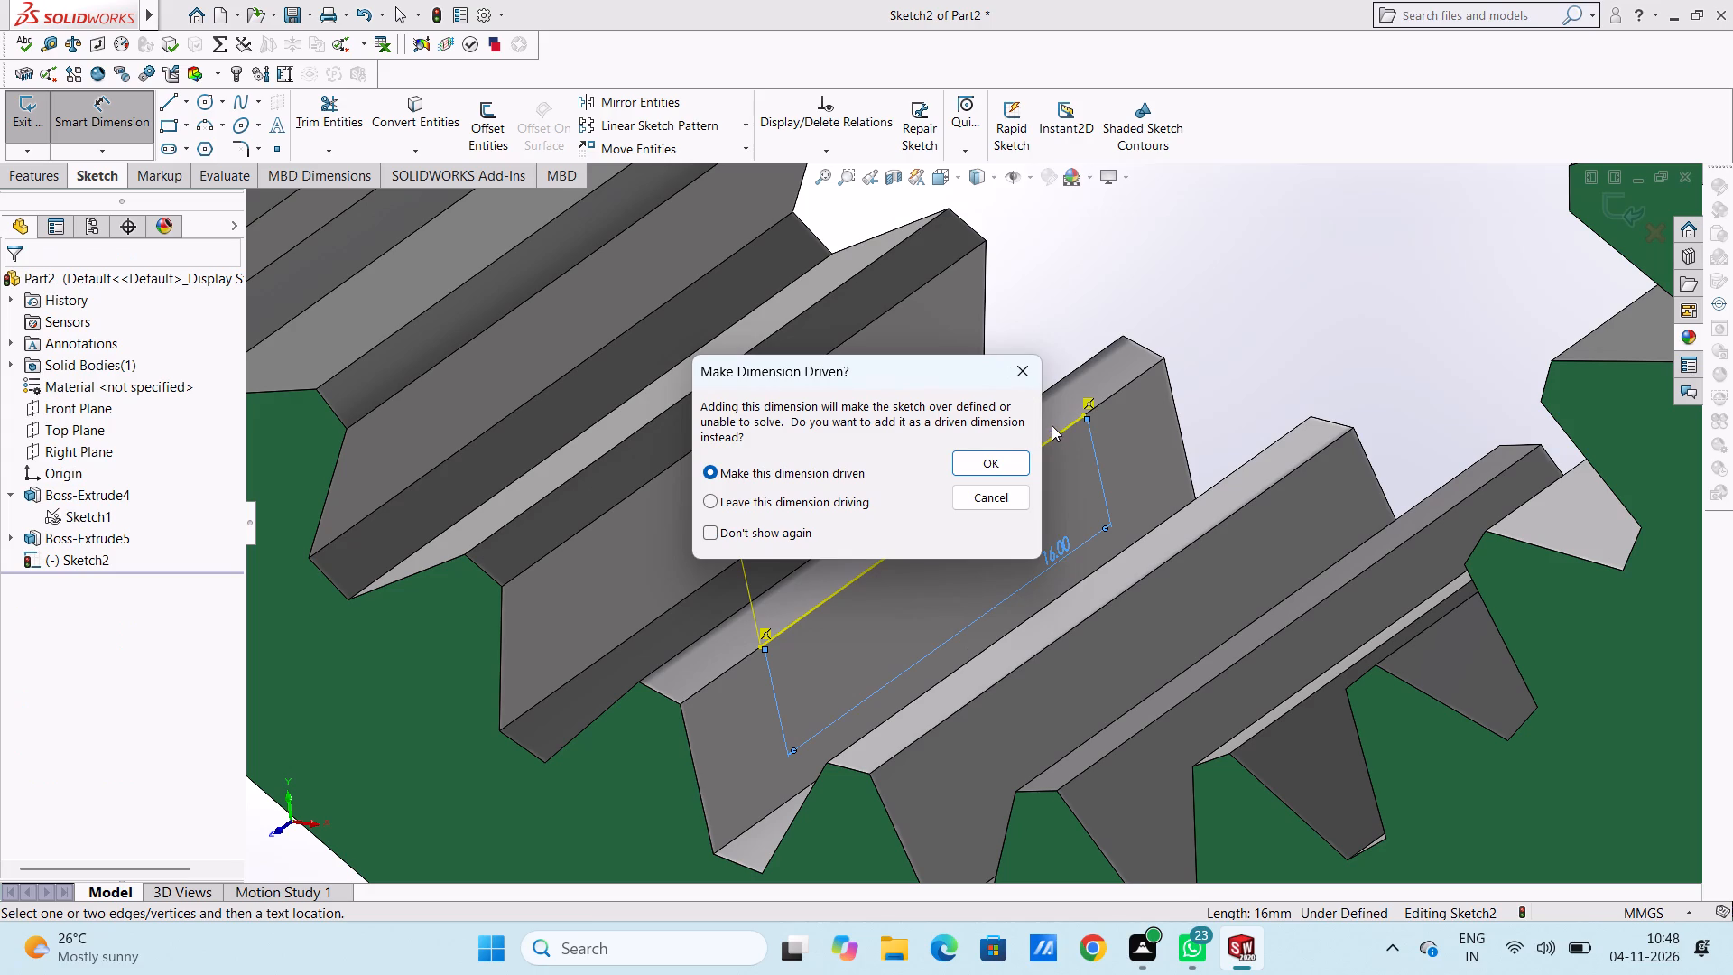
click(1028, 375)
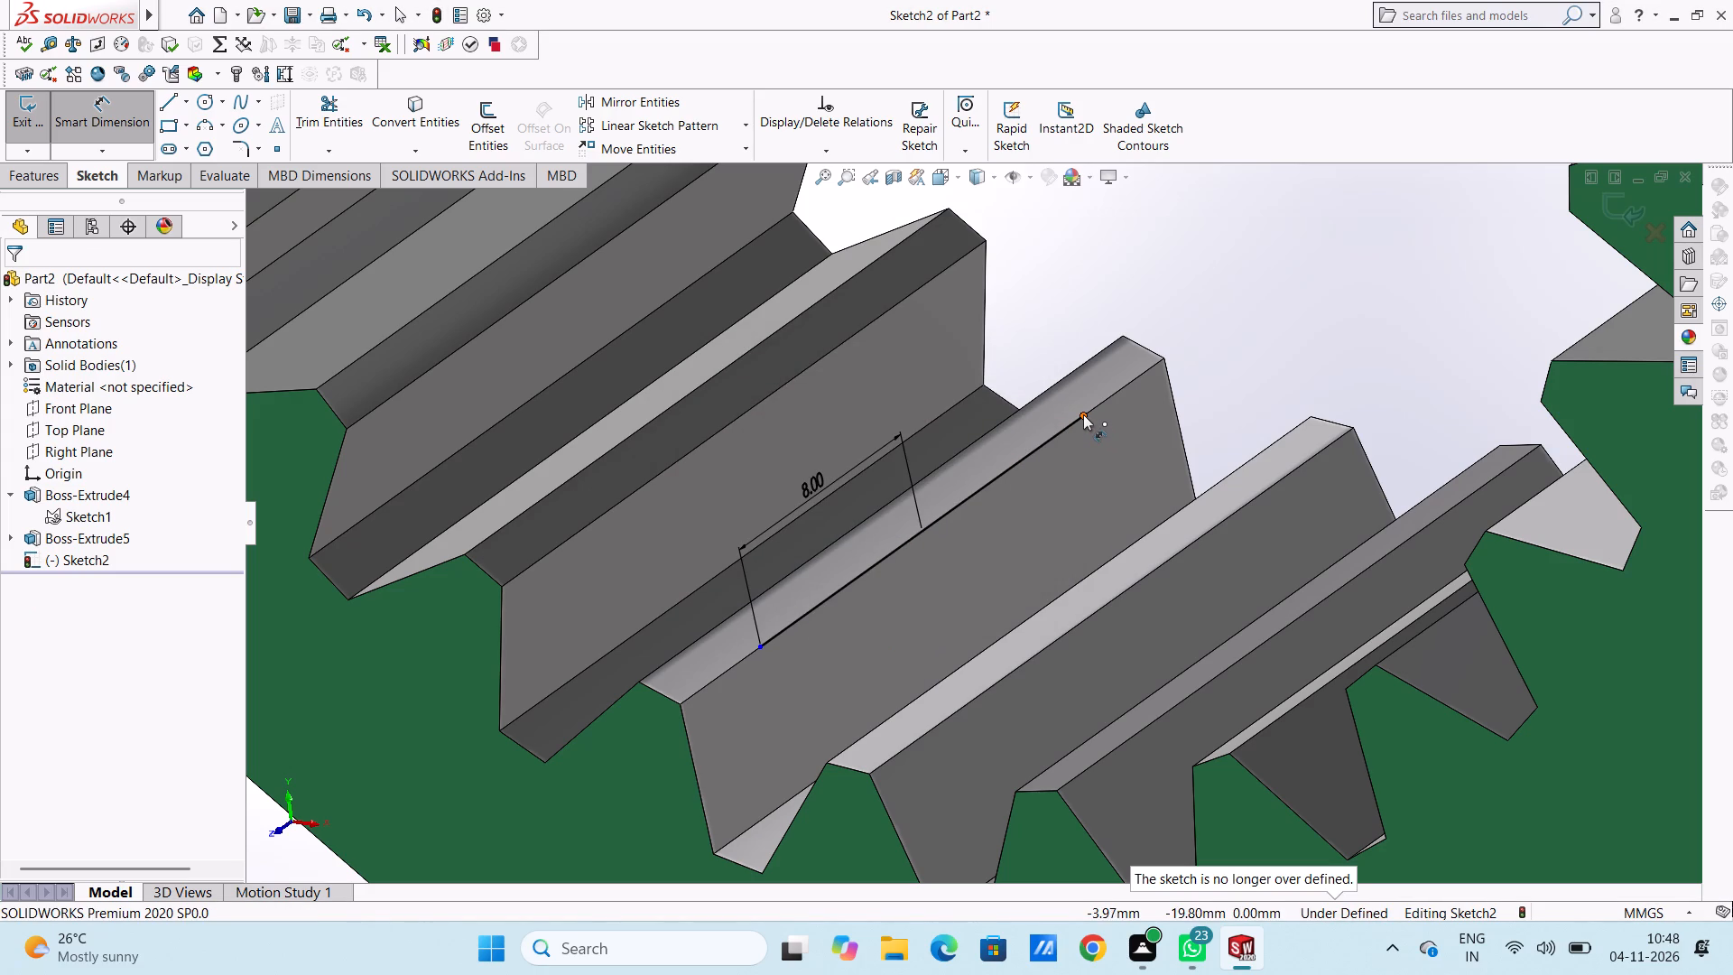
Add a 4 mm dimension between the 16 mm line's far endpoint and the flank face's rear end edge.
click(1083, 414)
click(1174, 401)
click(1127, 311)
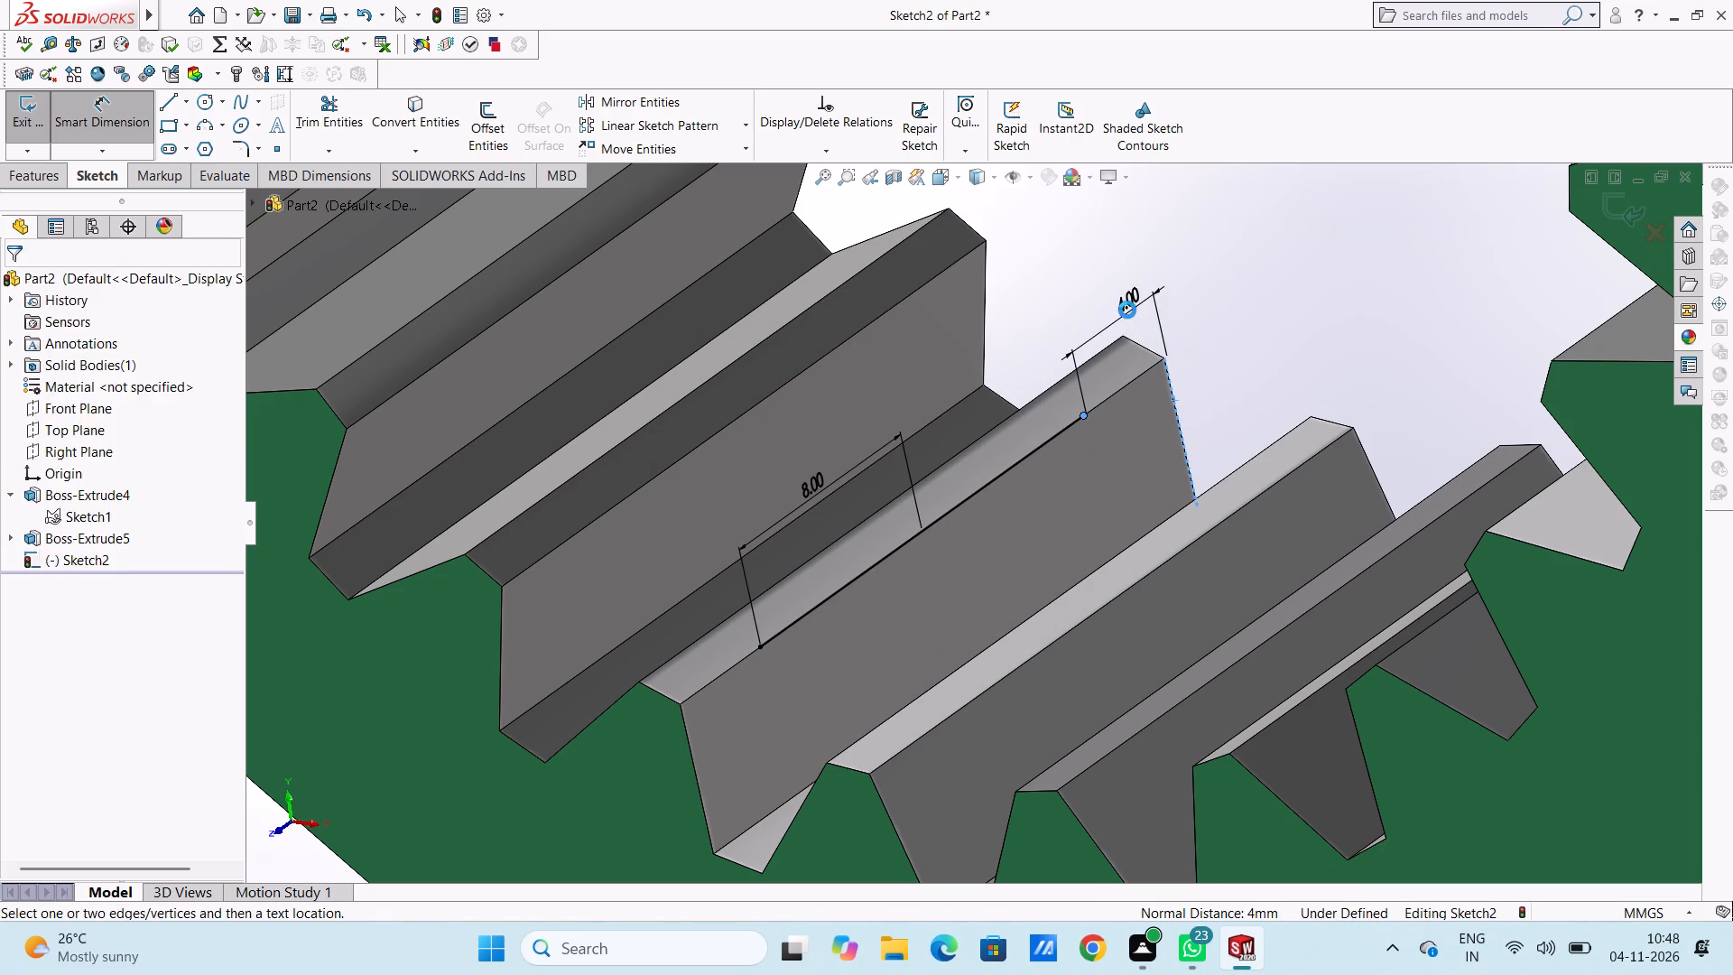
click(1053, 284)
click(1048, 264)
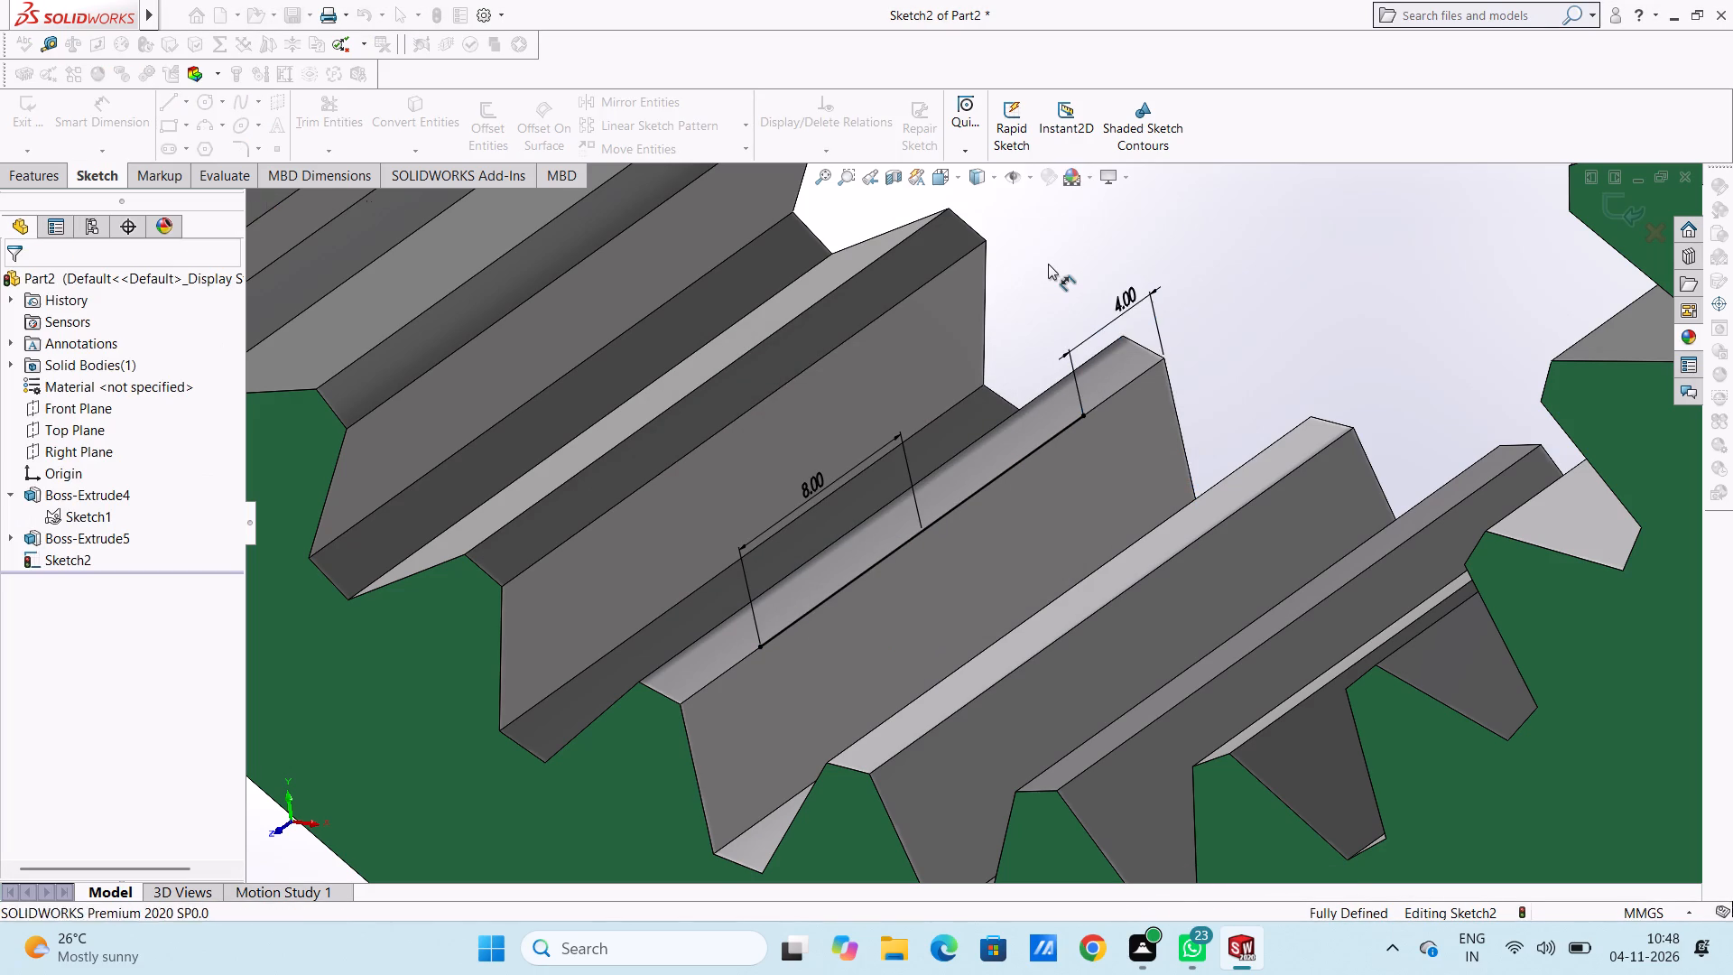
scroll(1052, 266, up, 2)
click(119, 116)
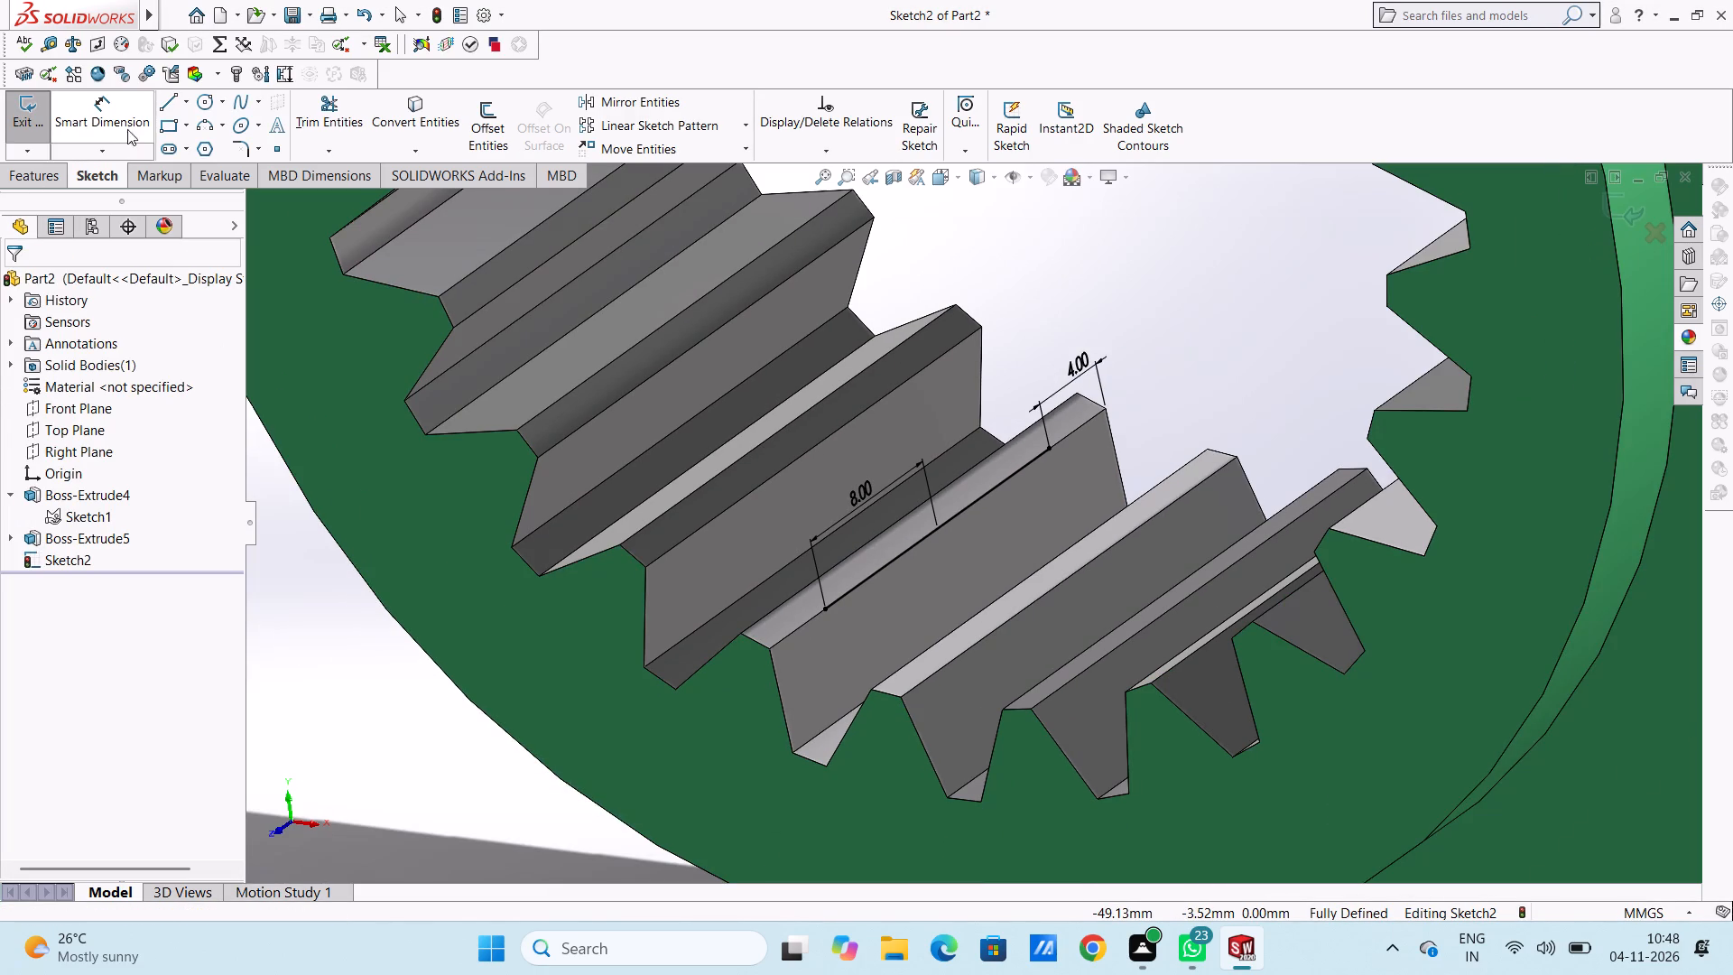
Sketch a closed triangle at the flank's front end, joining its root corner, the 16 mm line's near endpoint and the tip corner, sloping side about 5.8 mm.
scroll(1004, 296, down, 1)
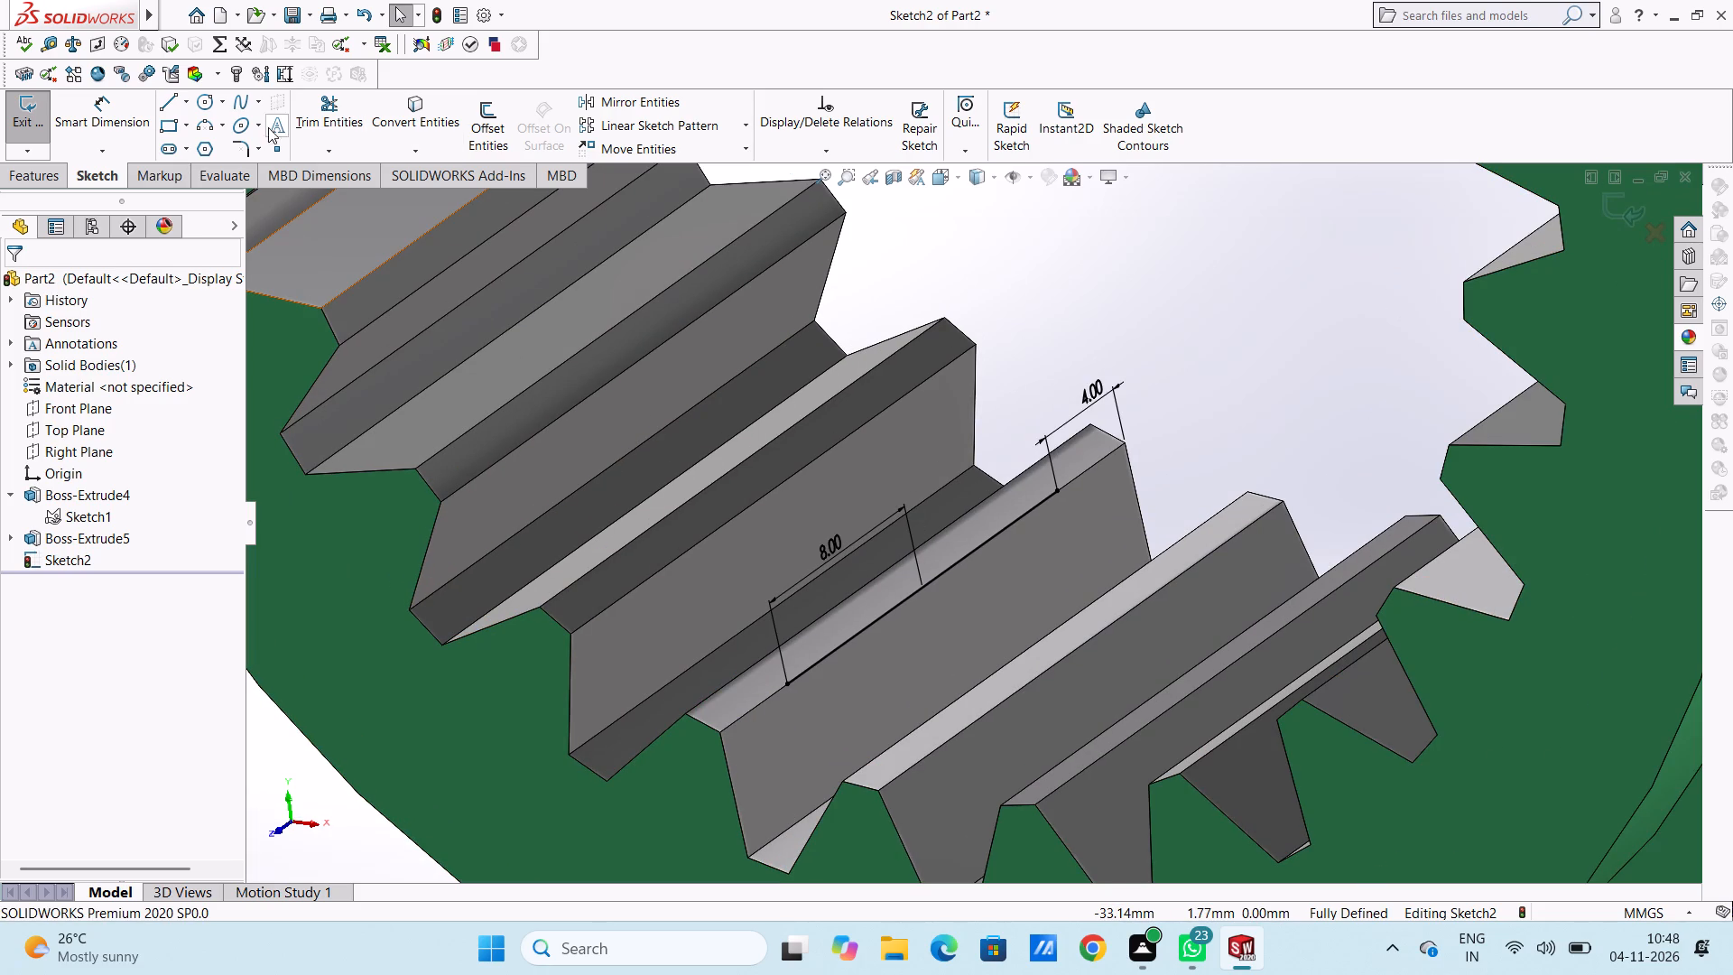
click(174, 106)
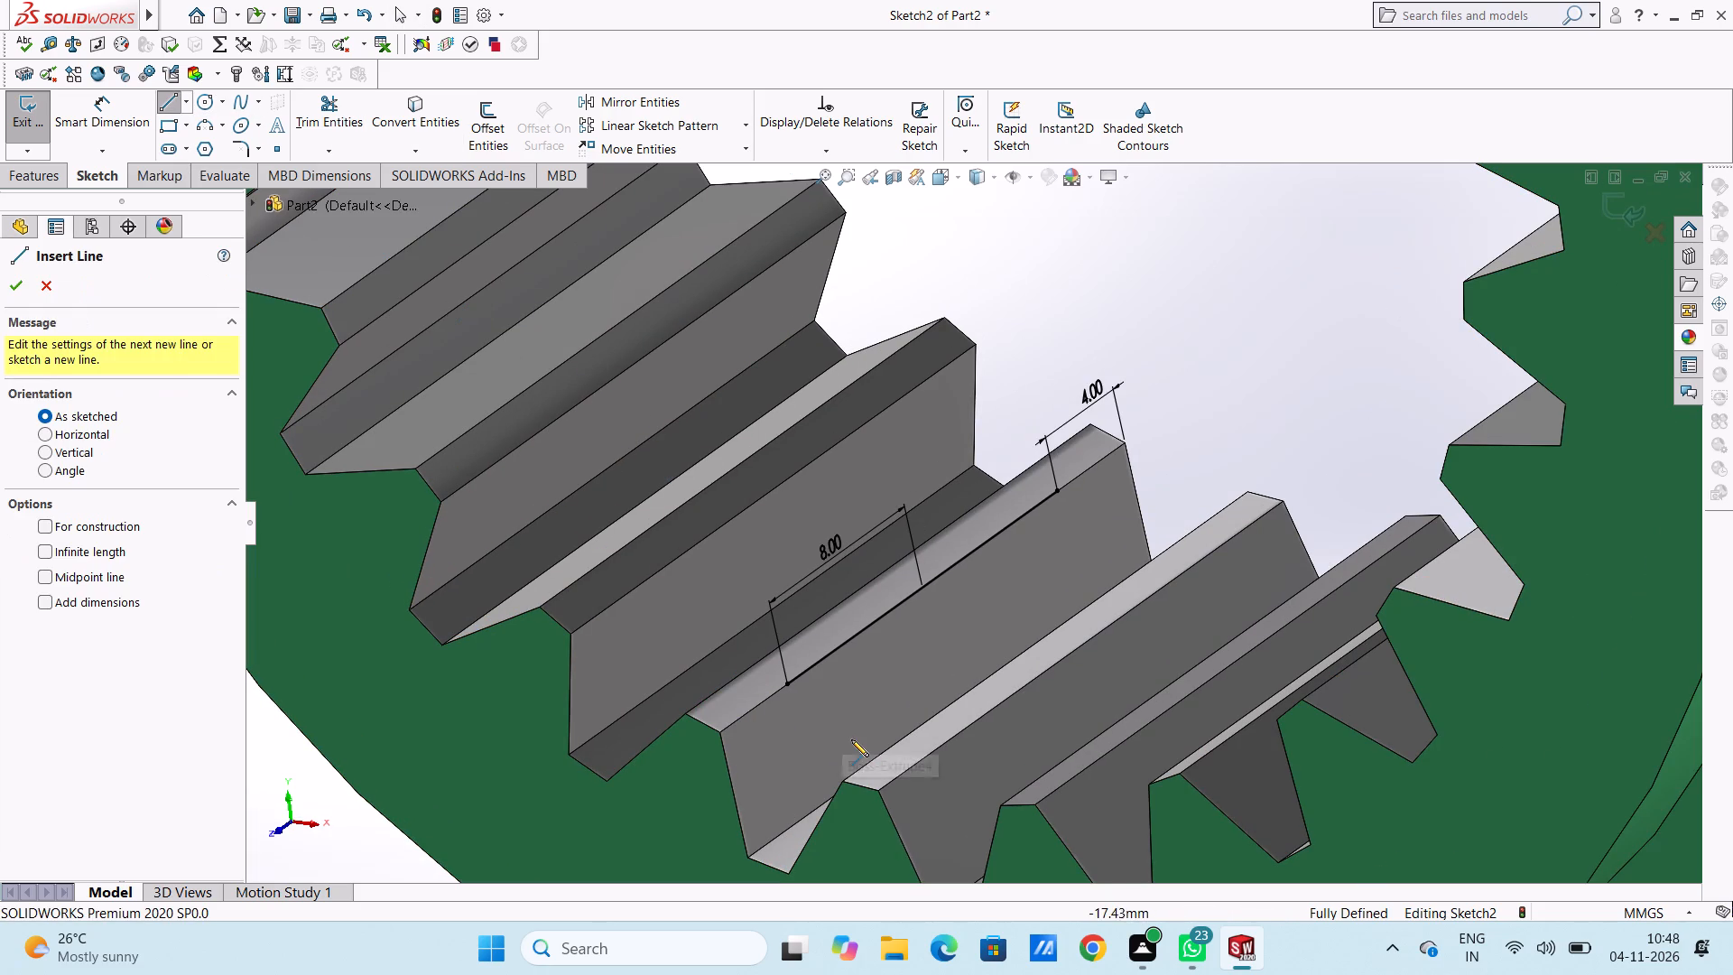
scroll(851, 741, up, 3)
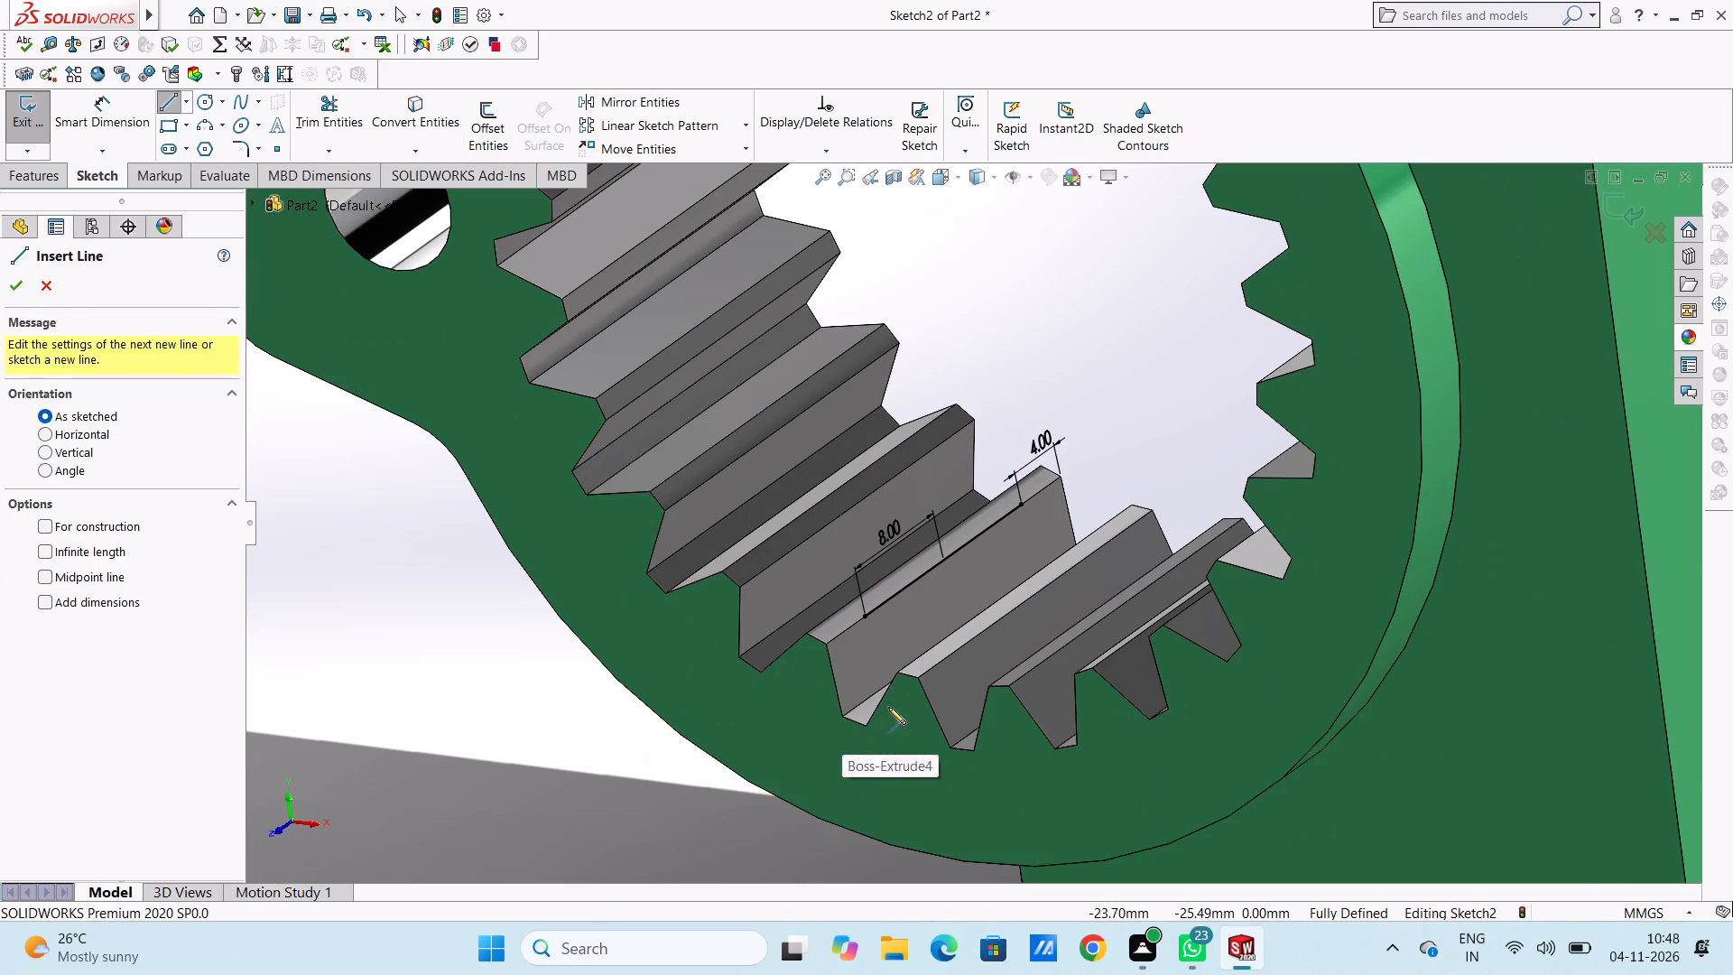
scroll(957, 618, down, 4)
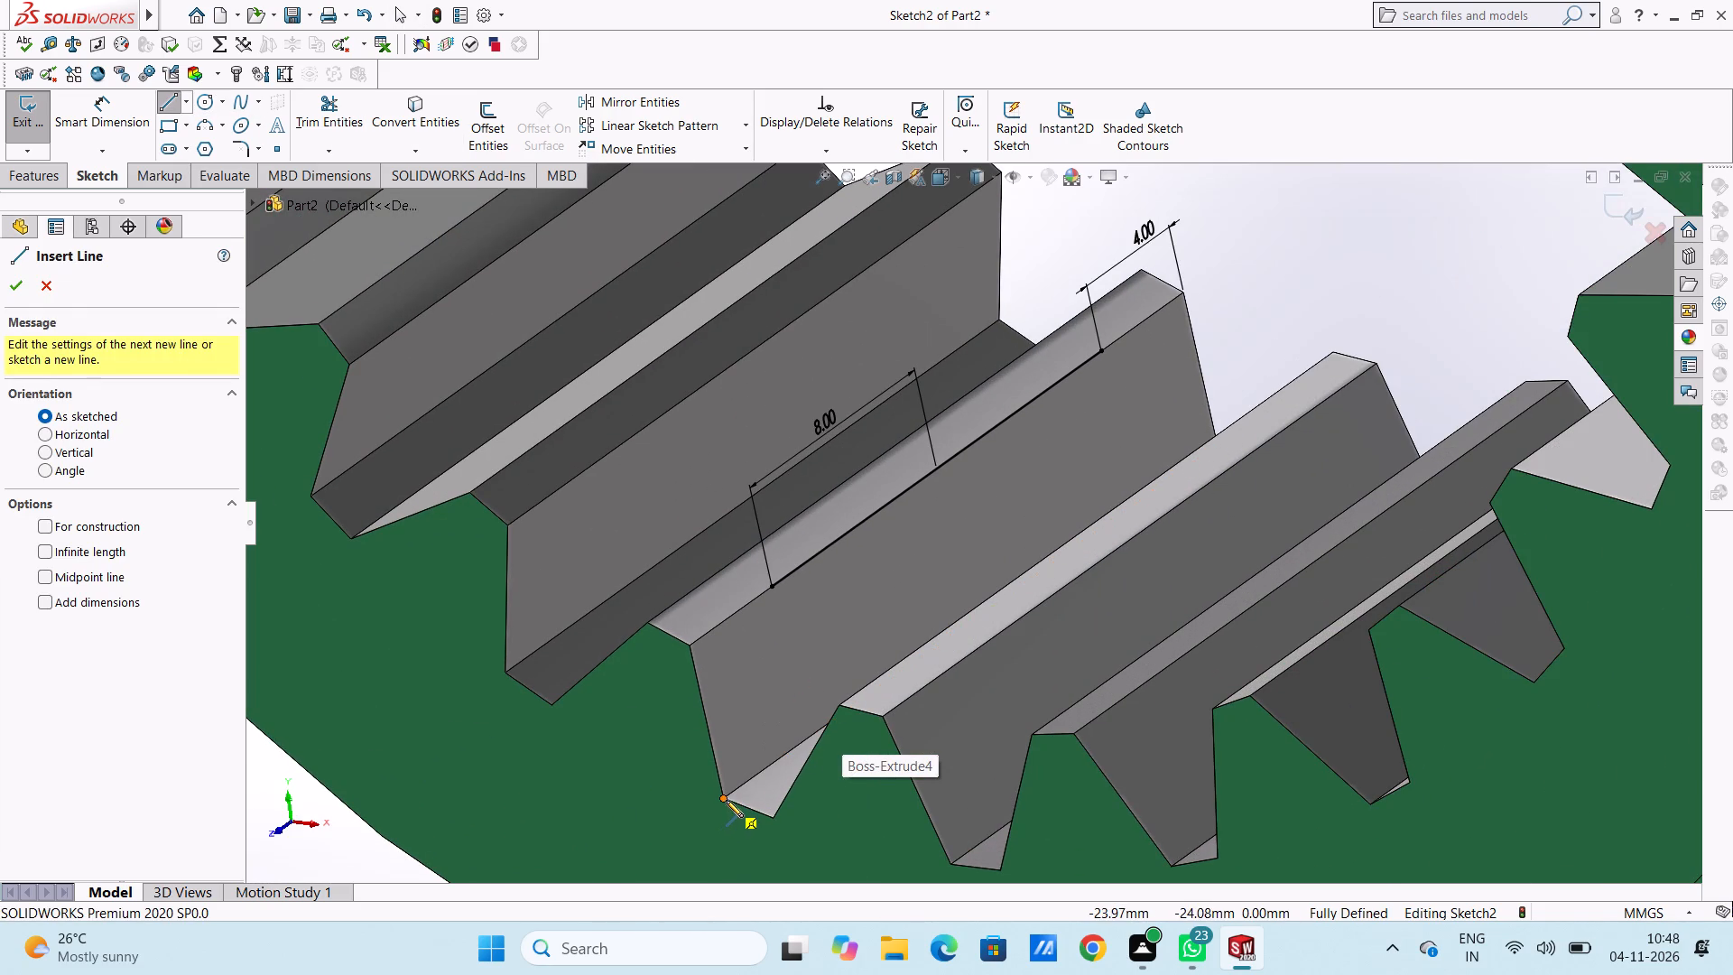
click(726, 799)
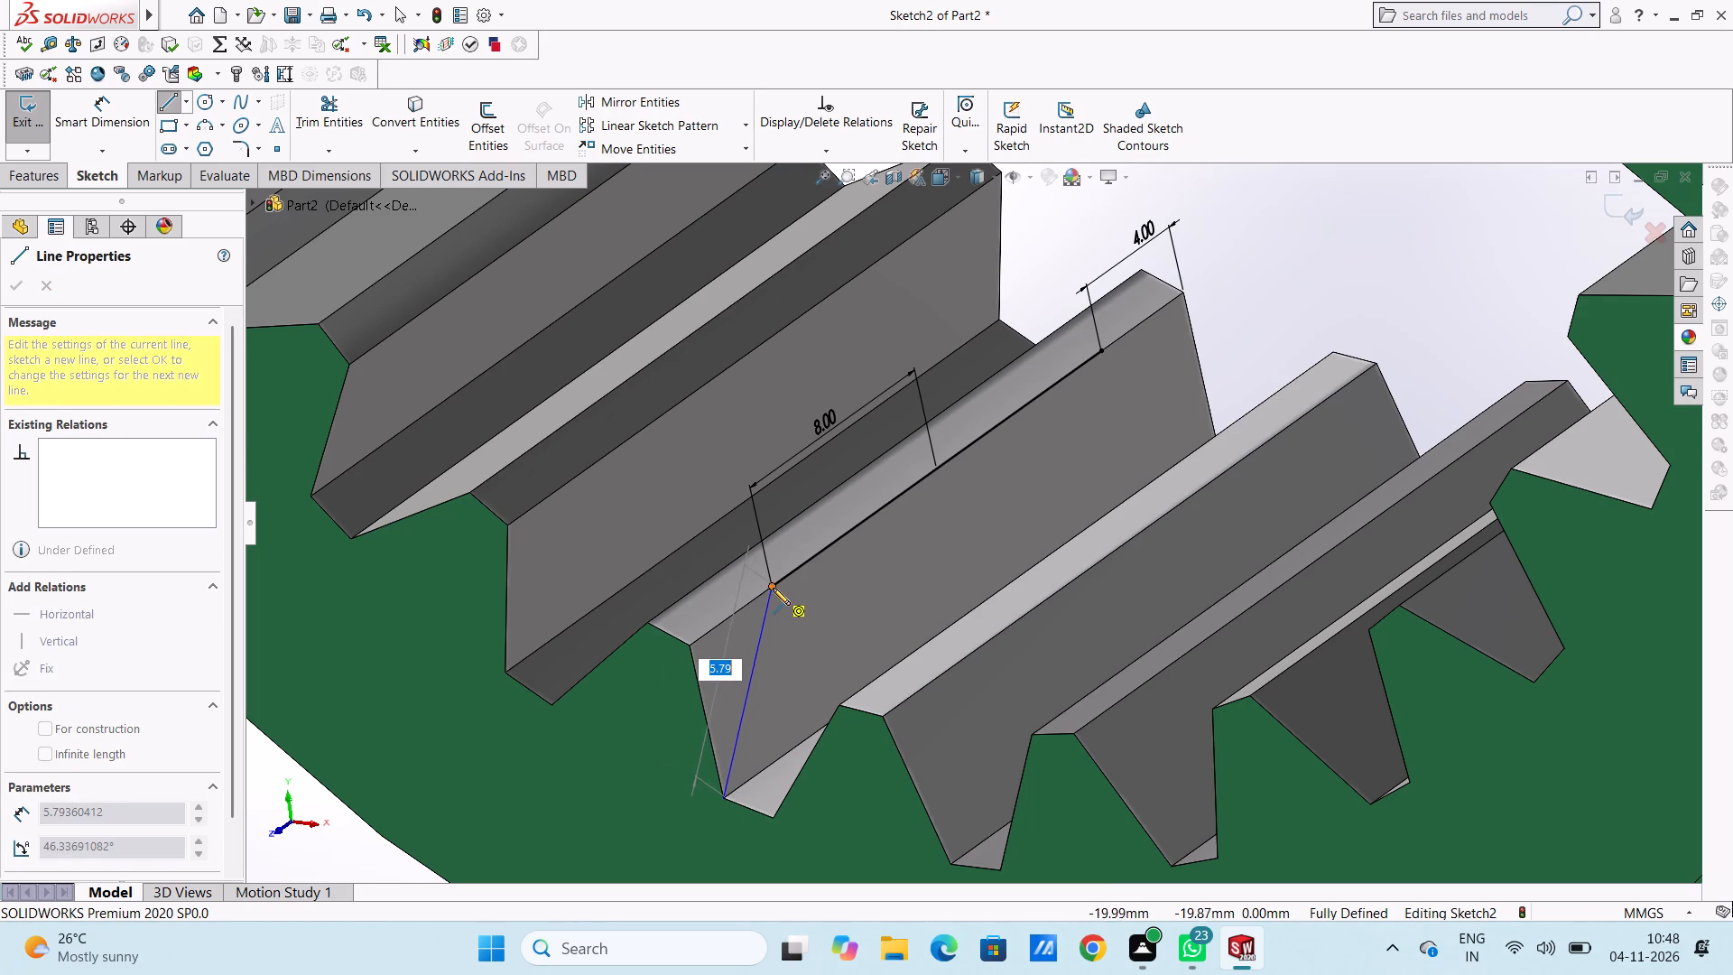
click(773, 588)
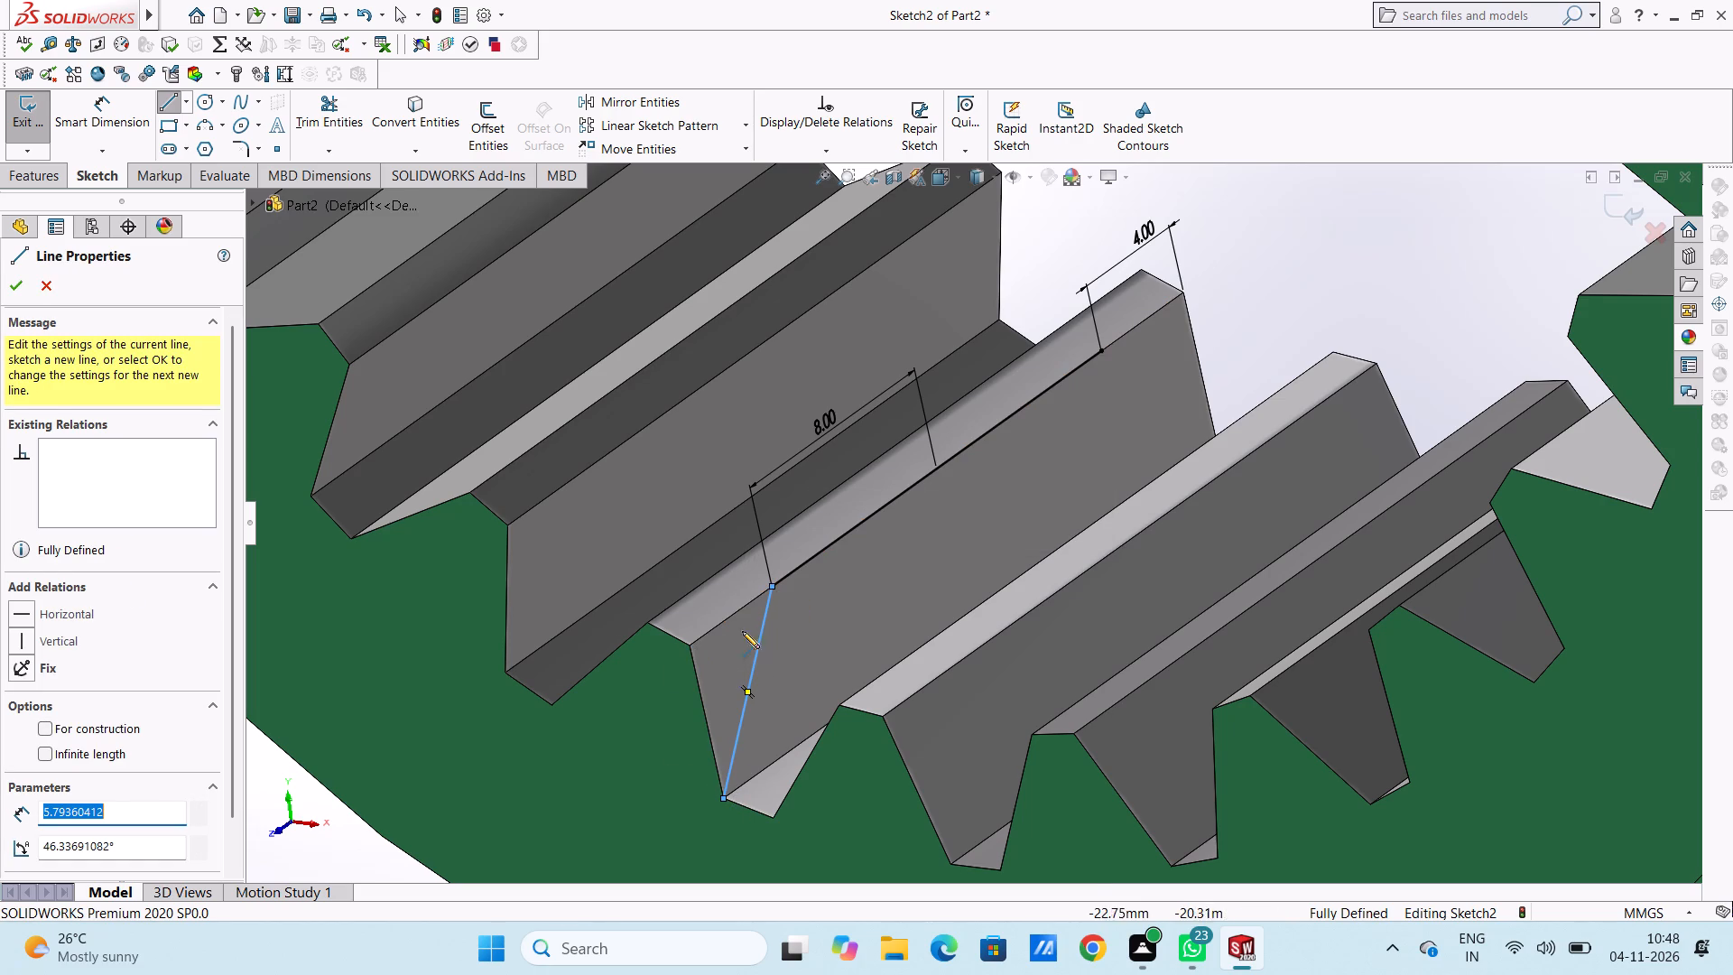
click(772, 583)
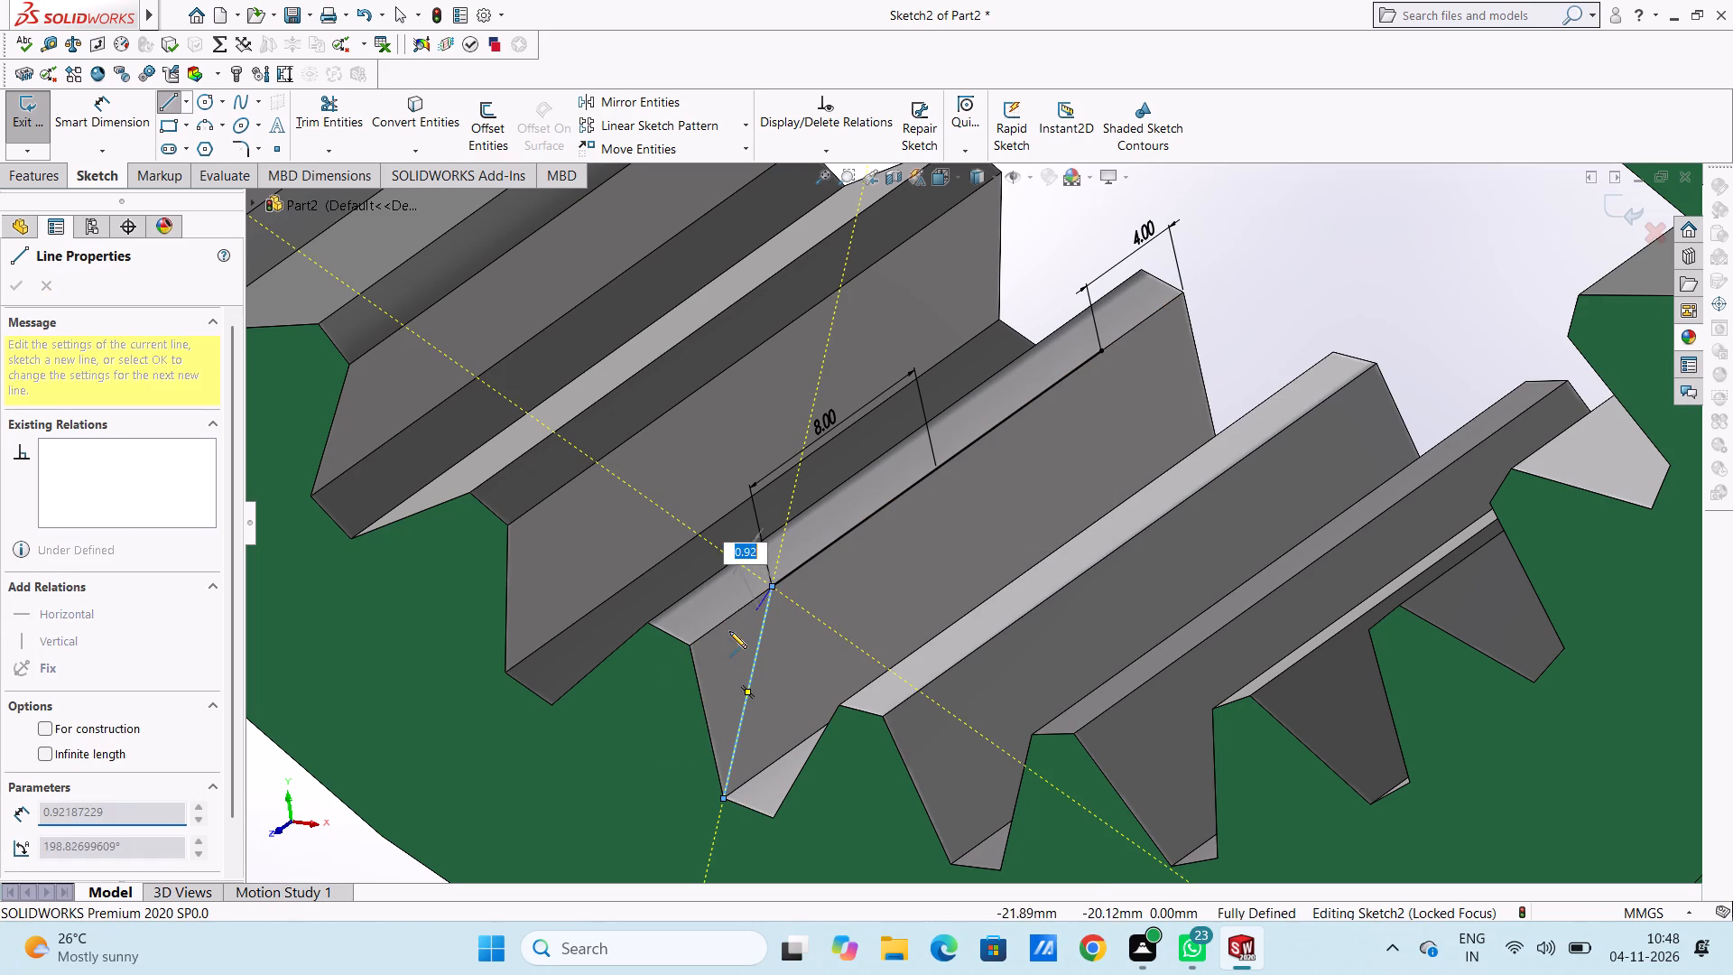
click(689, 644)
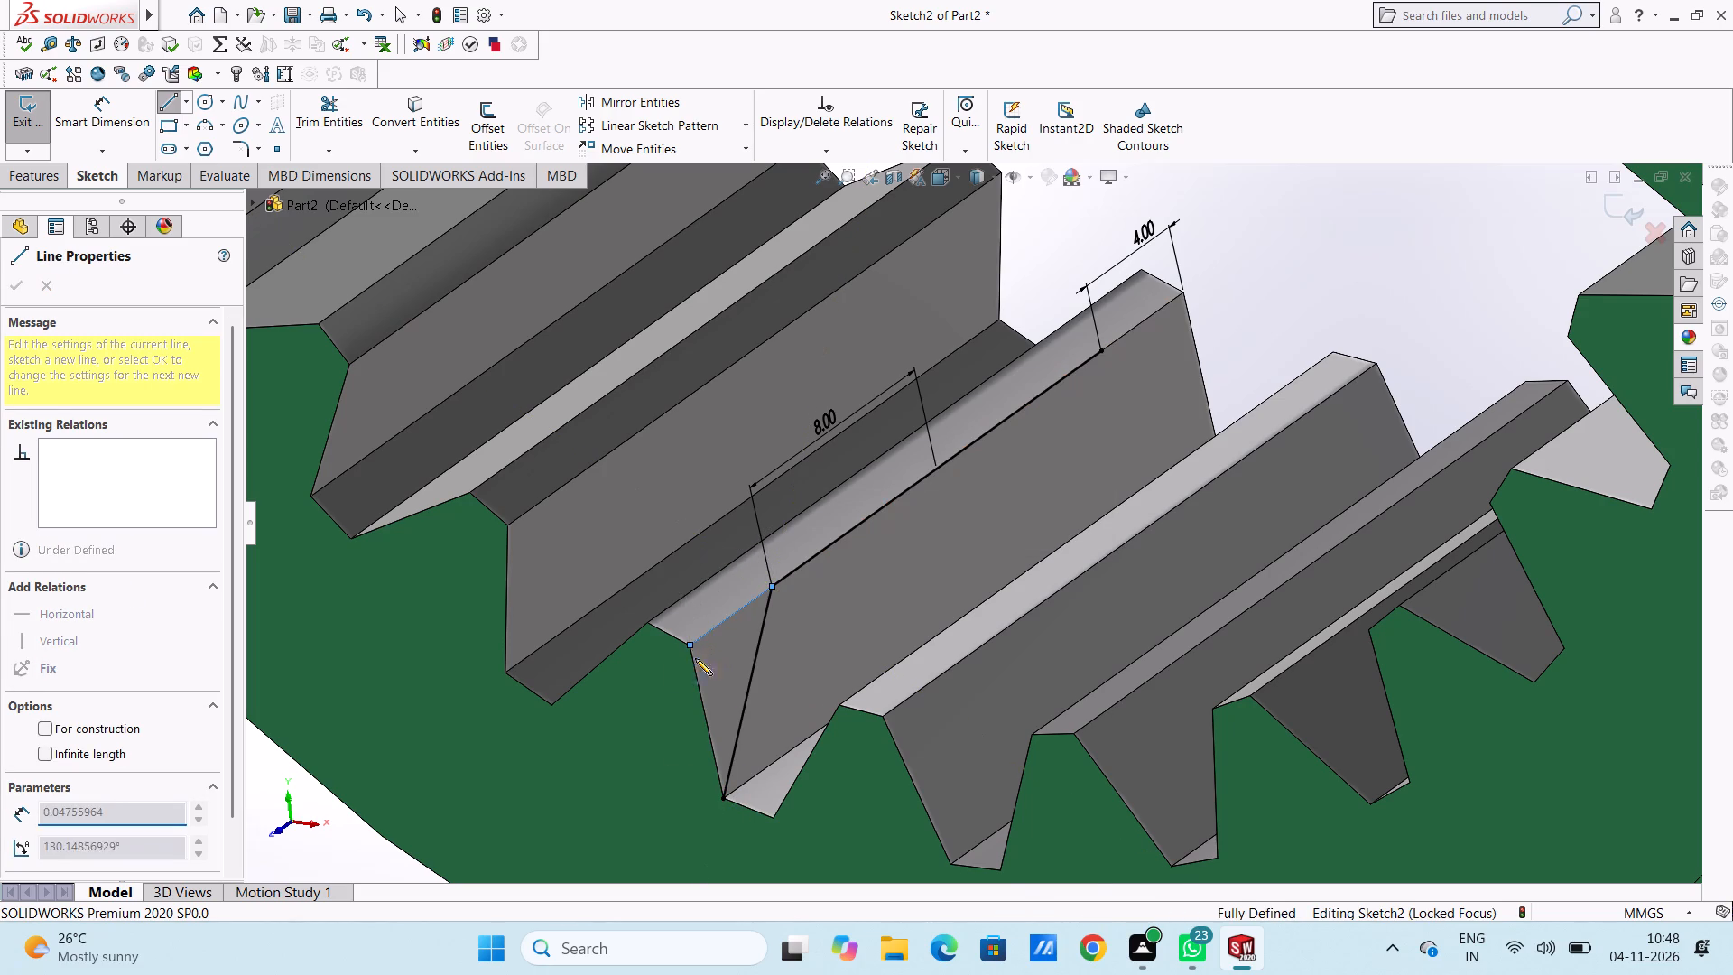
click(722, 799)
right_click(1273, 244)
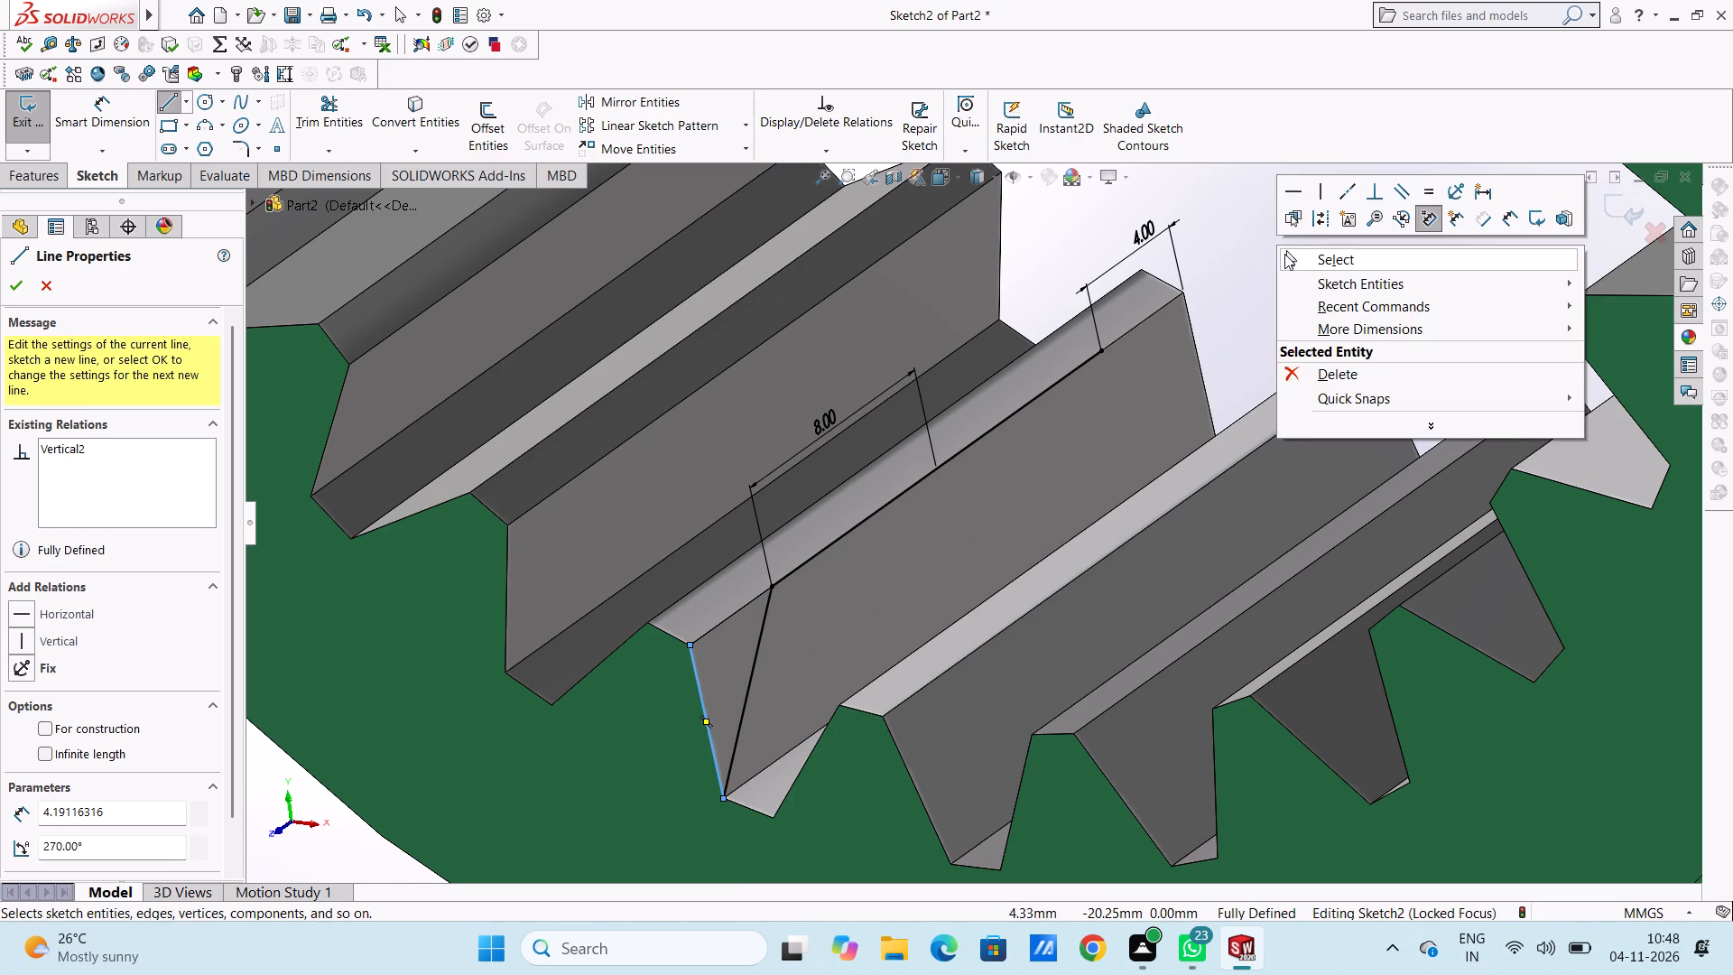
click(1284, 254)
click(1284, 263)
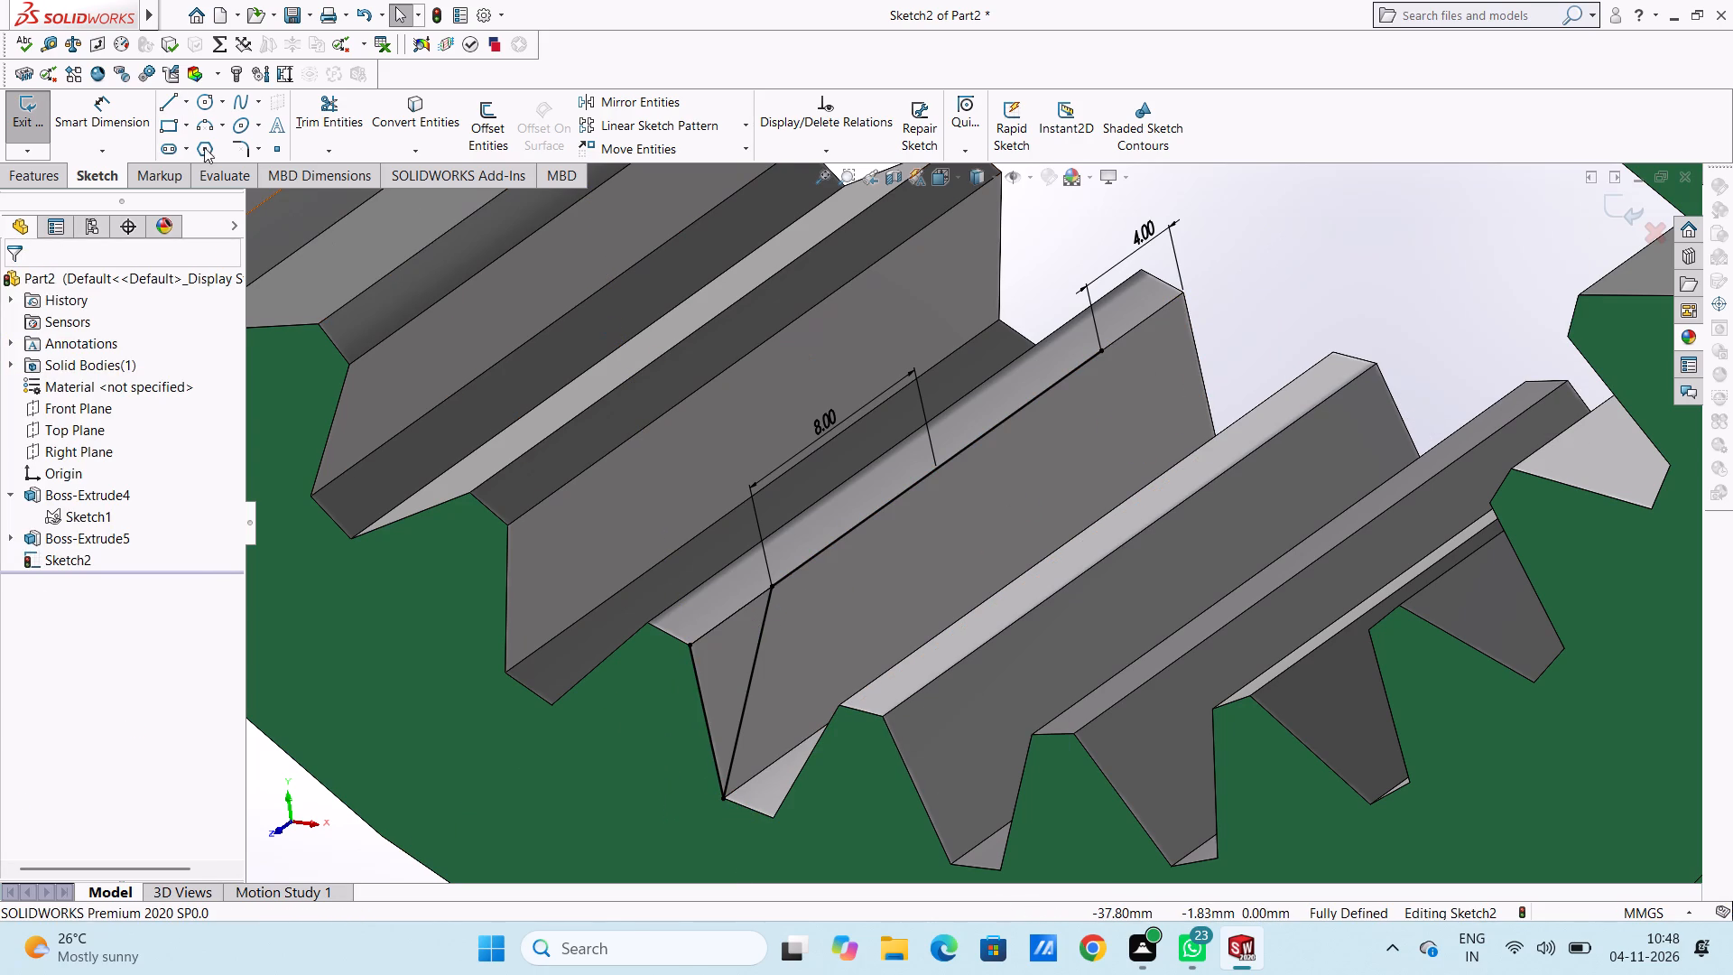
Sketch a matching closed triangle at the flank's rear end, joining the 16 mm line's far endpoint, the root corner and the tip corner.
click(169, 97)
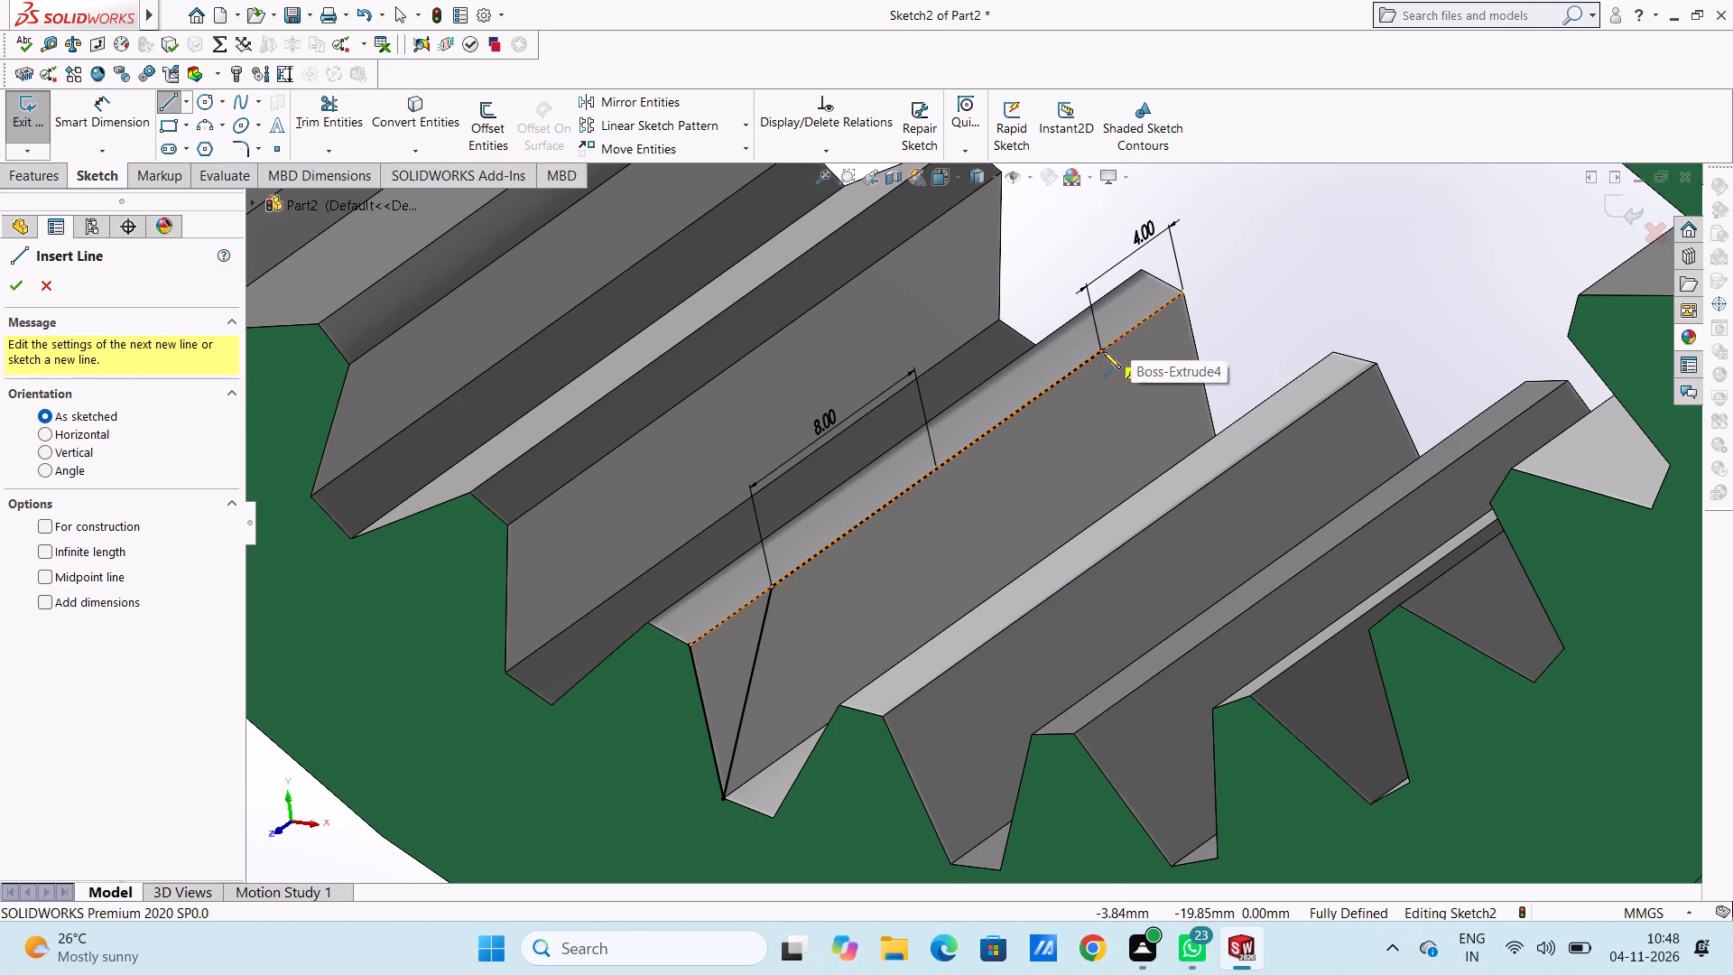
click(1101, 353)
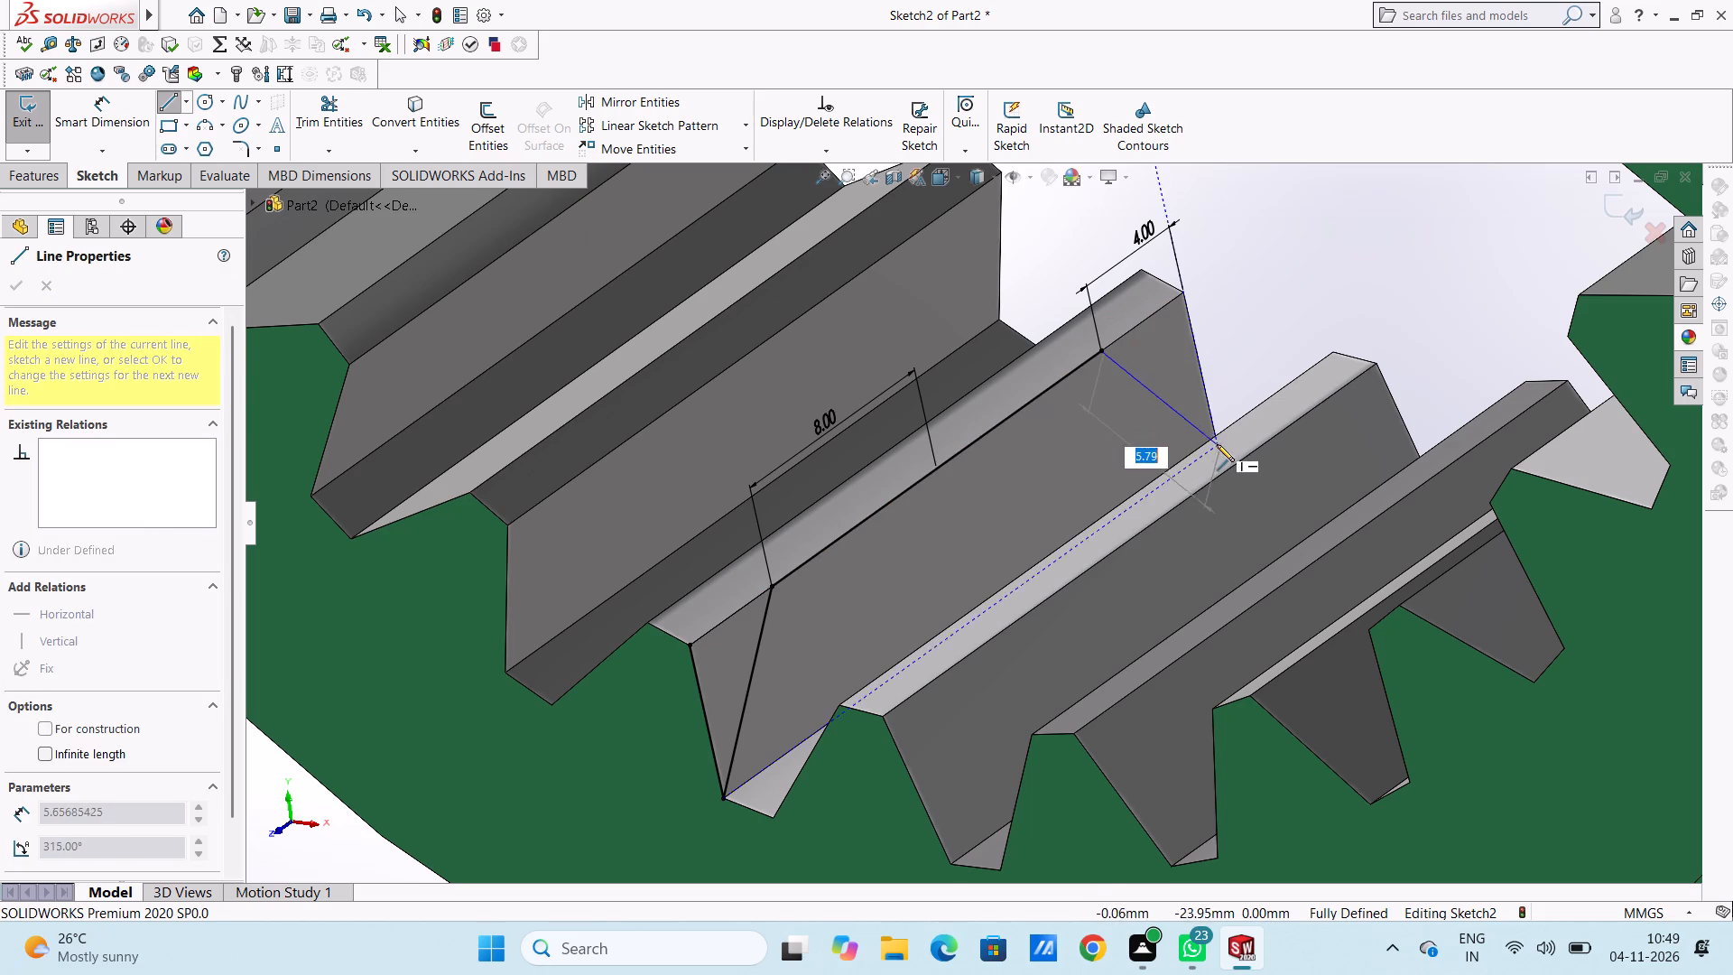
middle_drag(1215, 449, 1219, 470)
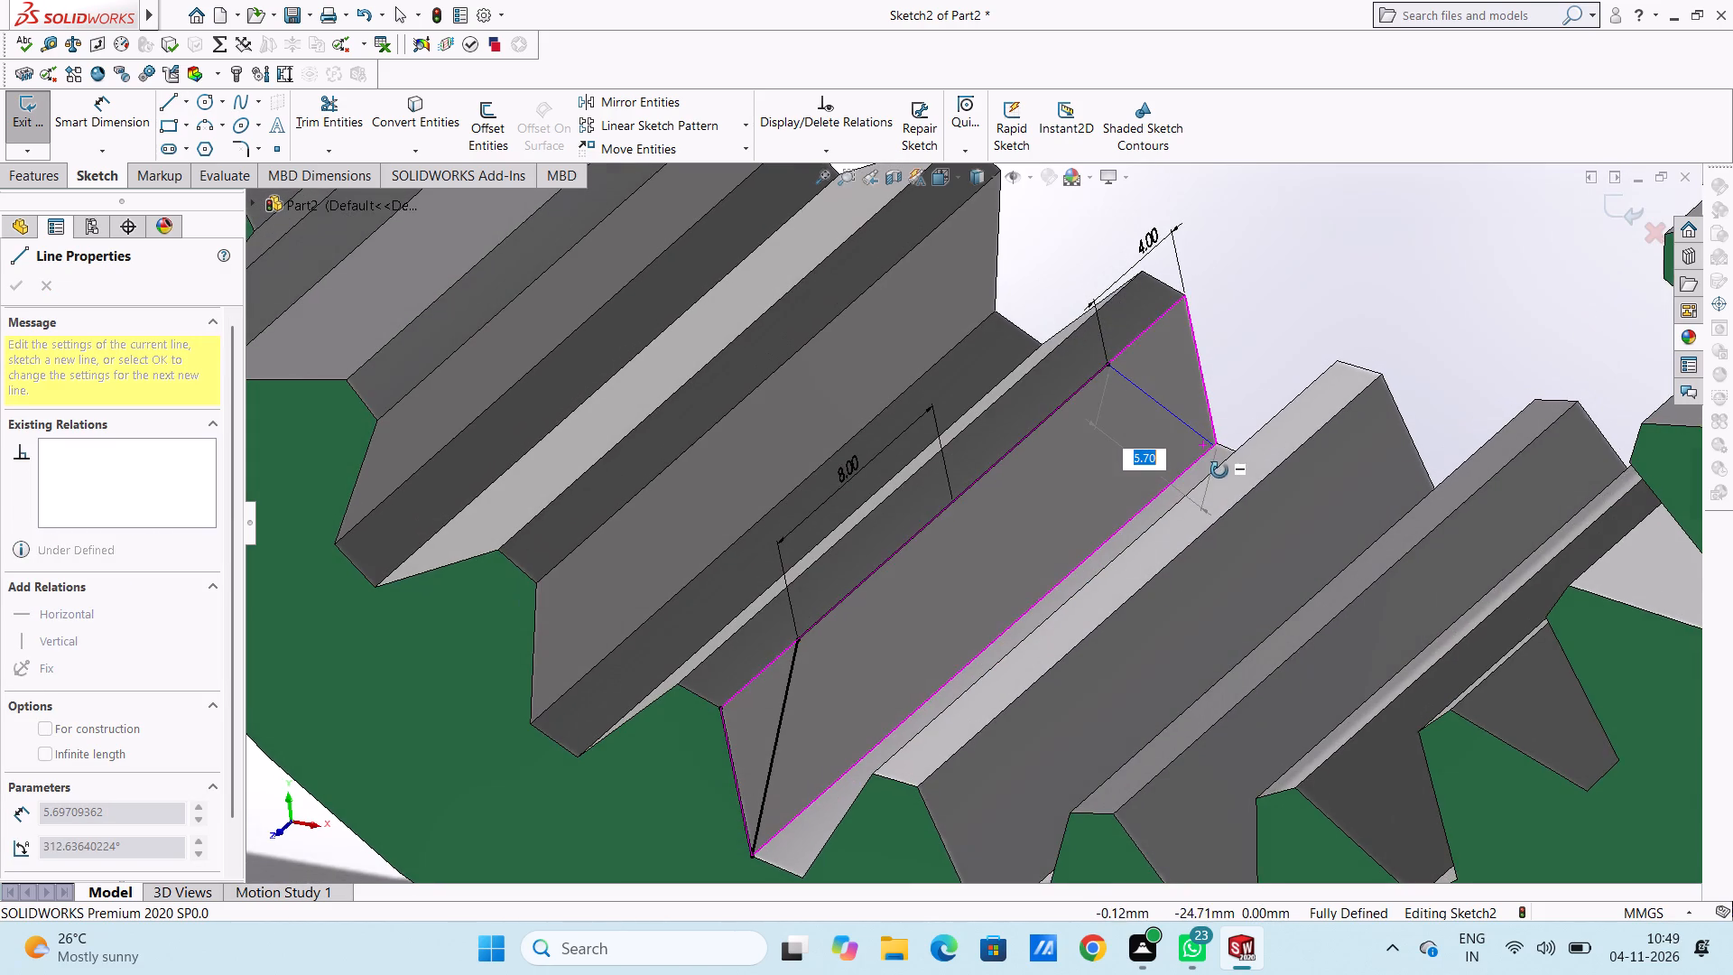
middle_drag(1219, 470, 1219, 471)
click(1214, 442)
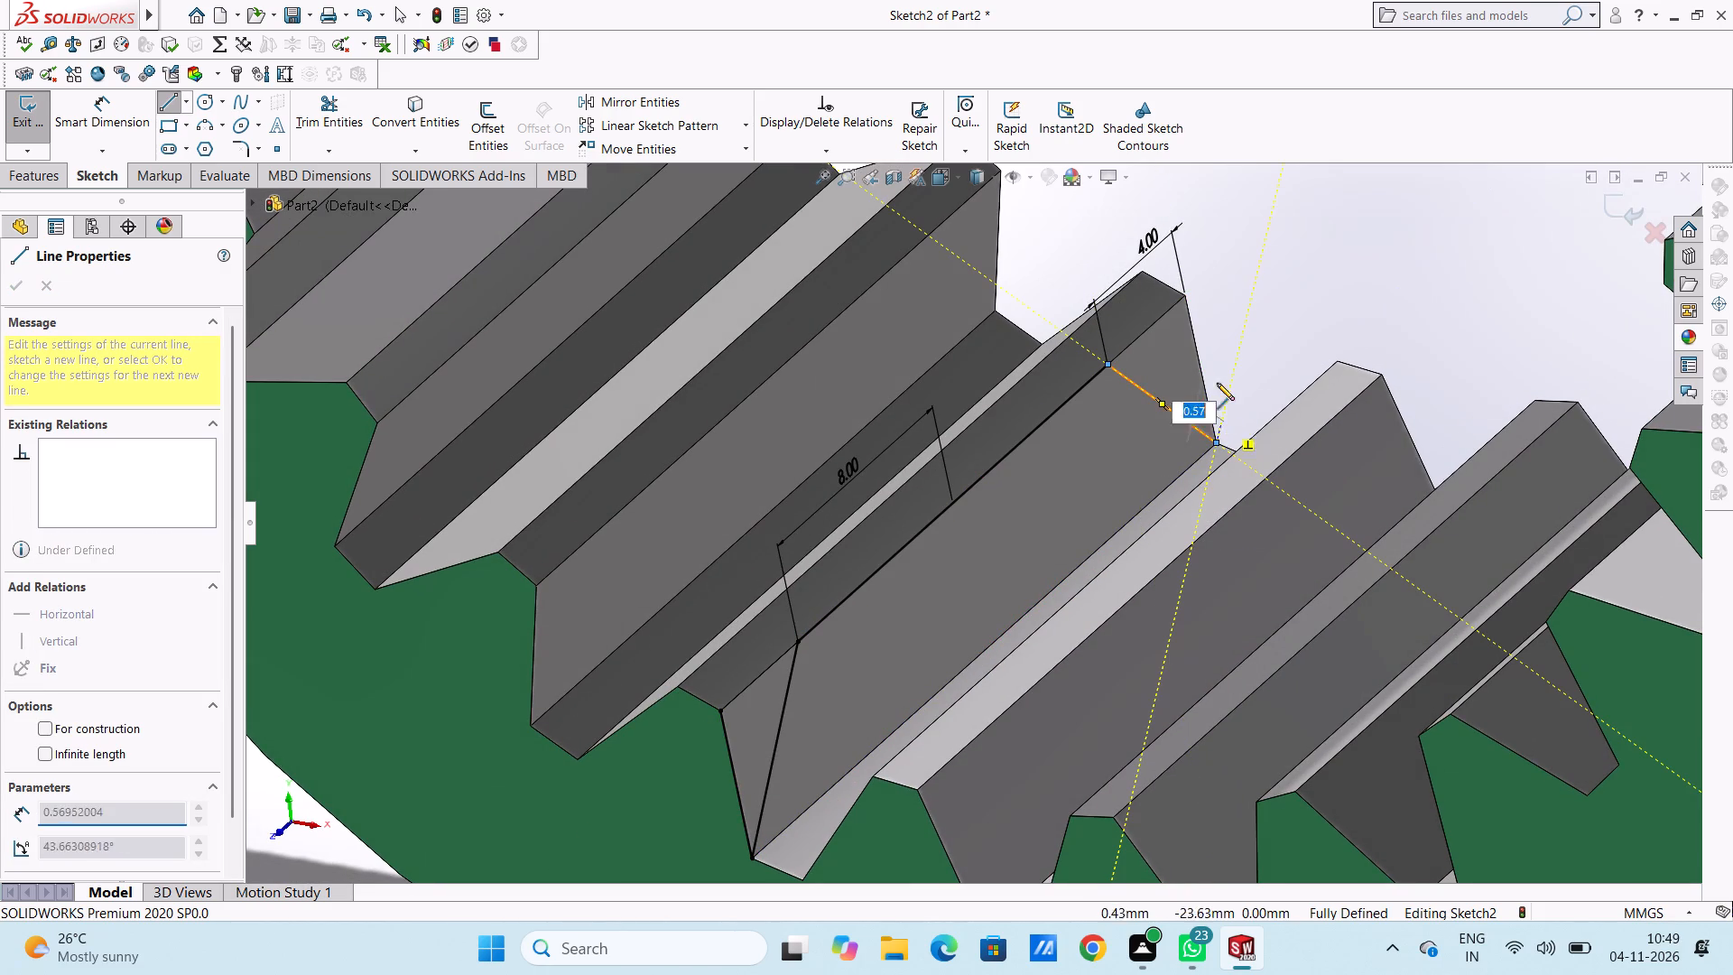
click(1184, 292)
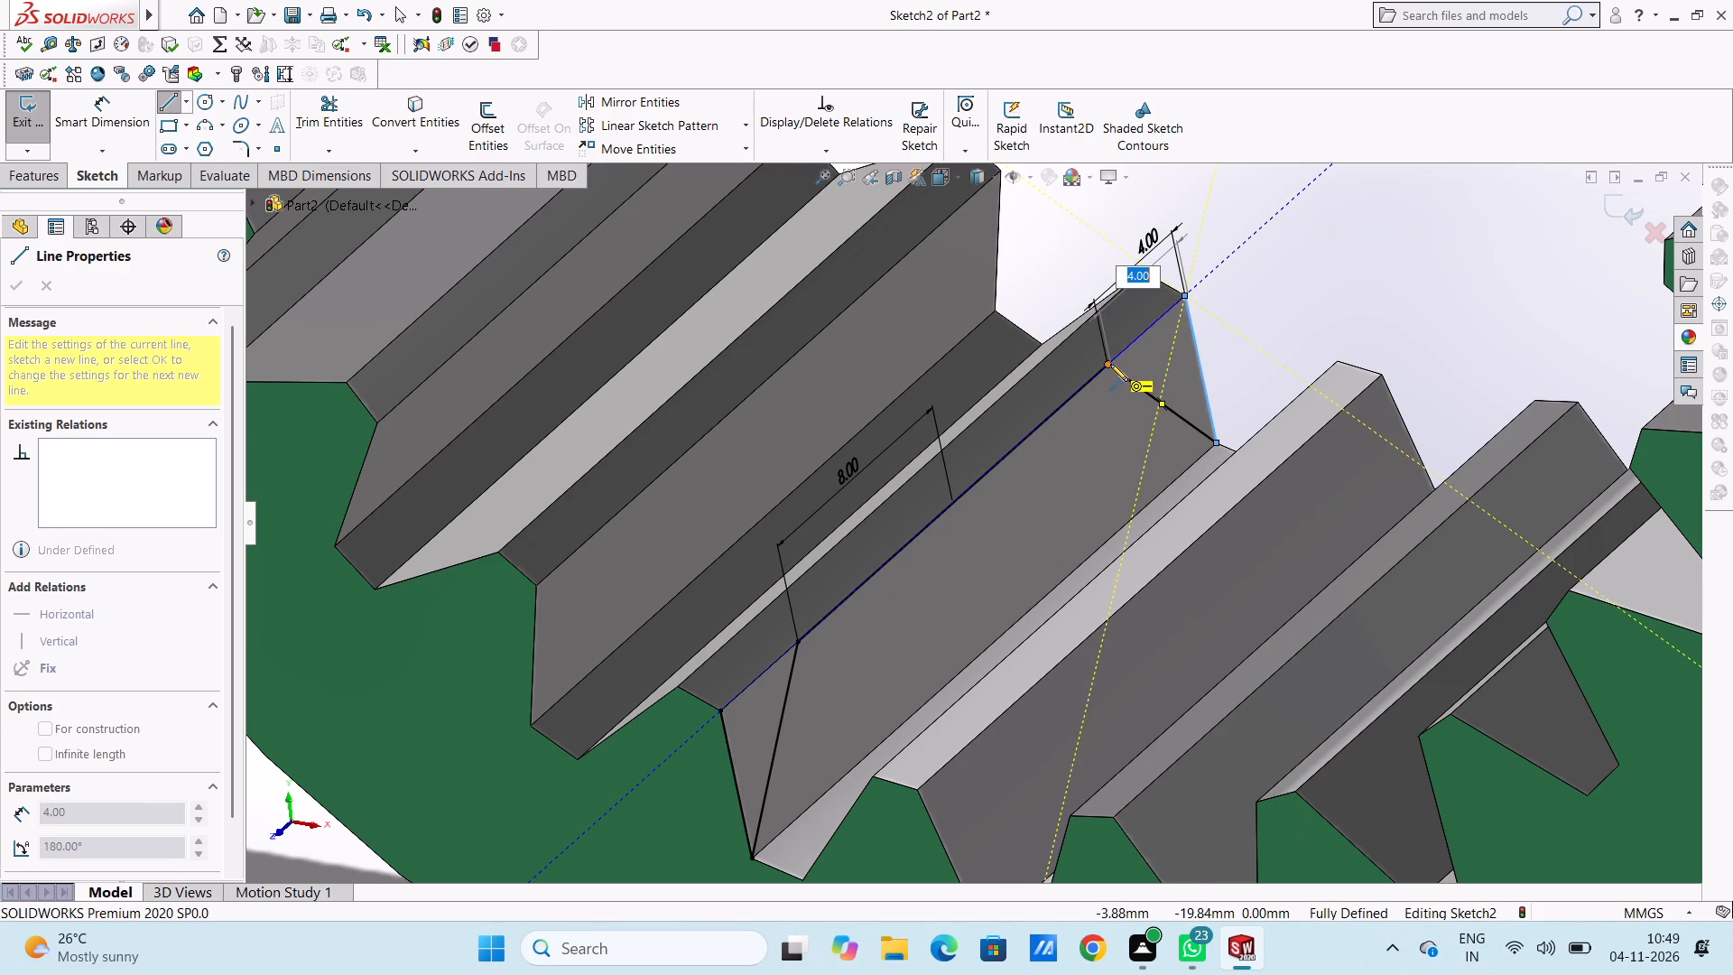
click(1109, 364)
right_click(1321, 265)
click(1337, 274)
click(1328, 275)
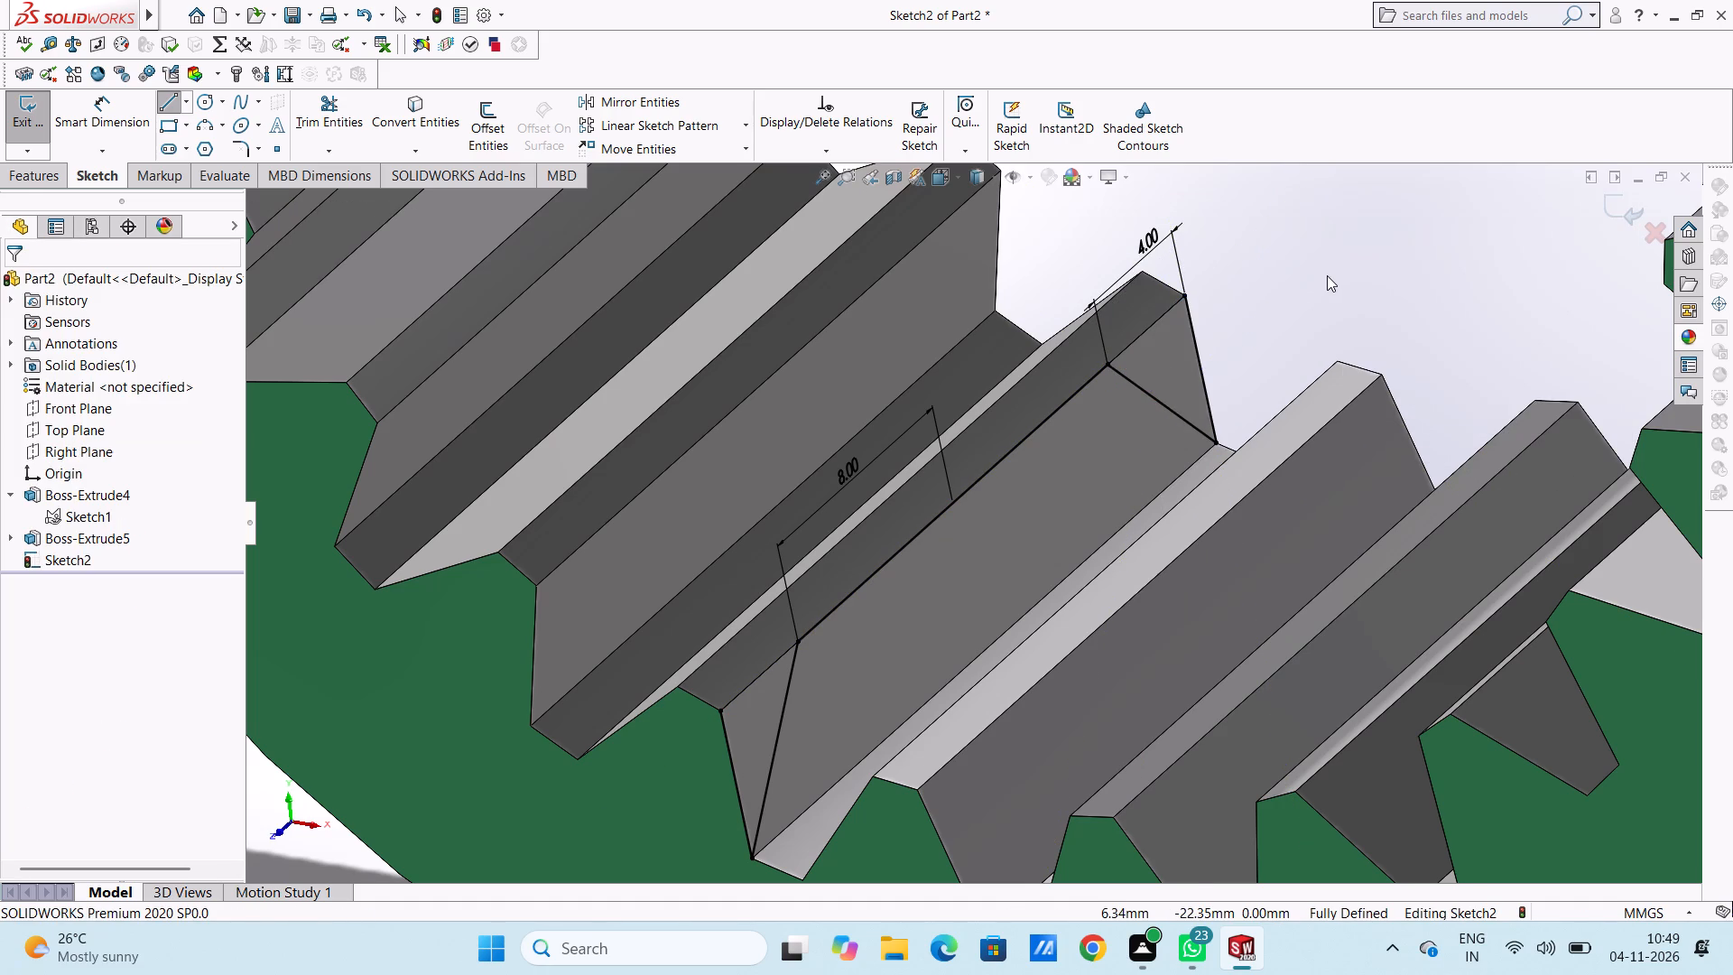
Sketch a centreline about 24 mm from the origin toward the ring's front, and a second collinear one from its end back past the origin.
scroll(1229, 366, up, 2)
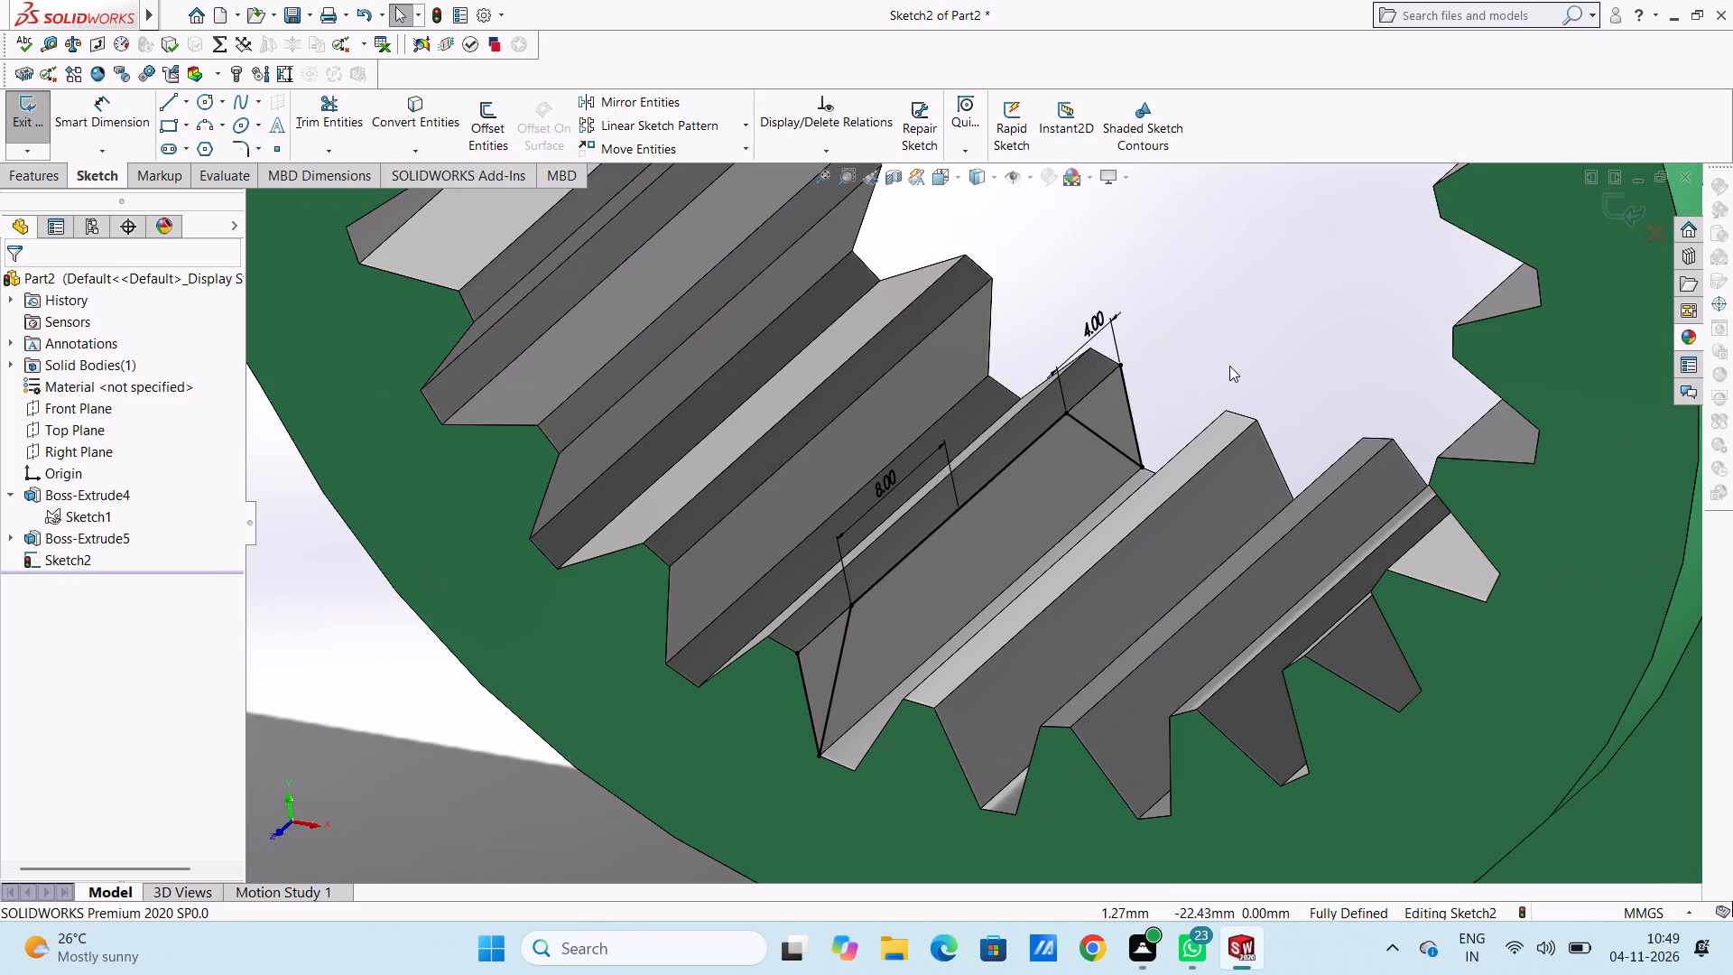
scroll(1077, 487, up, 2)
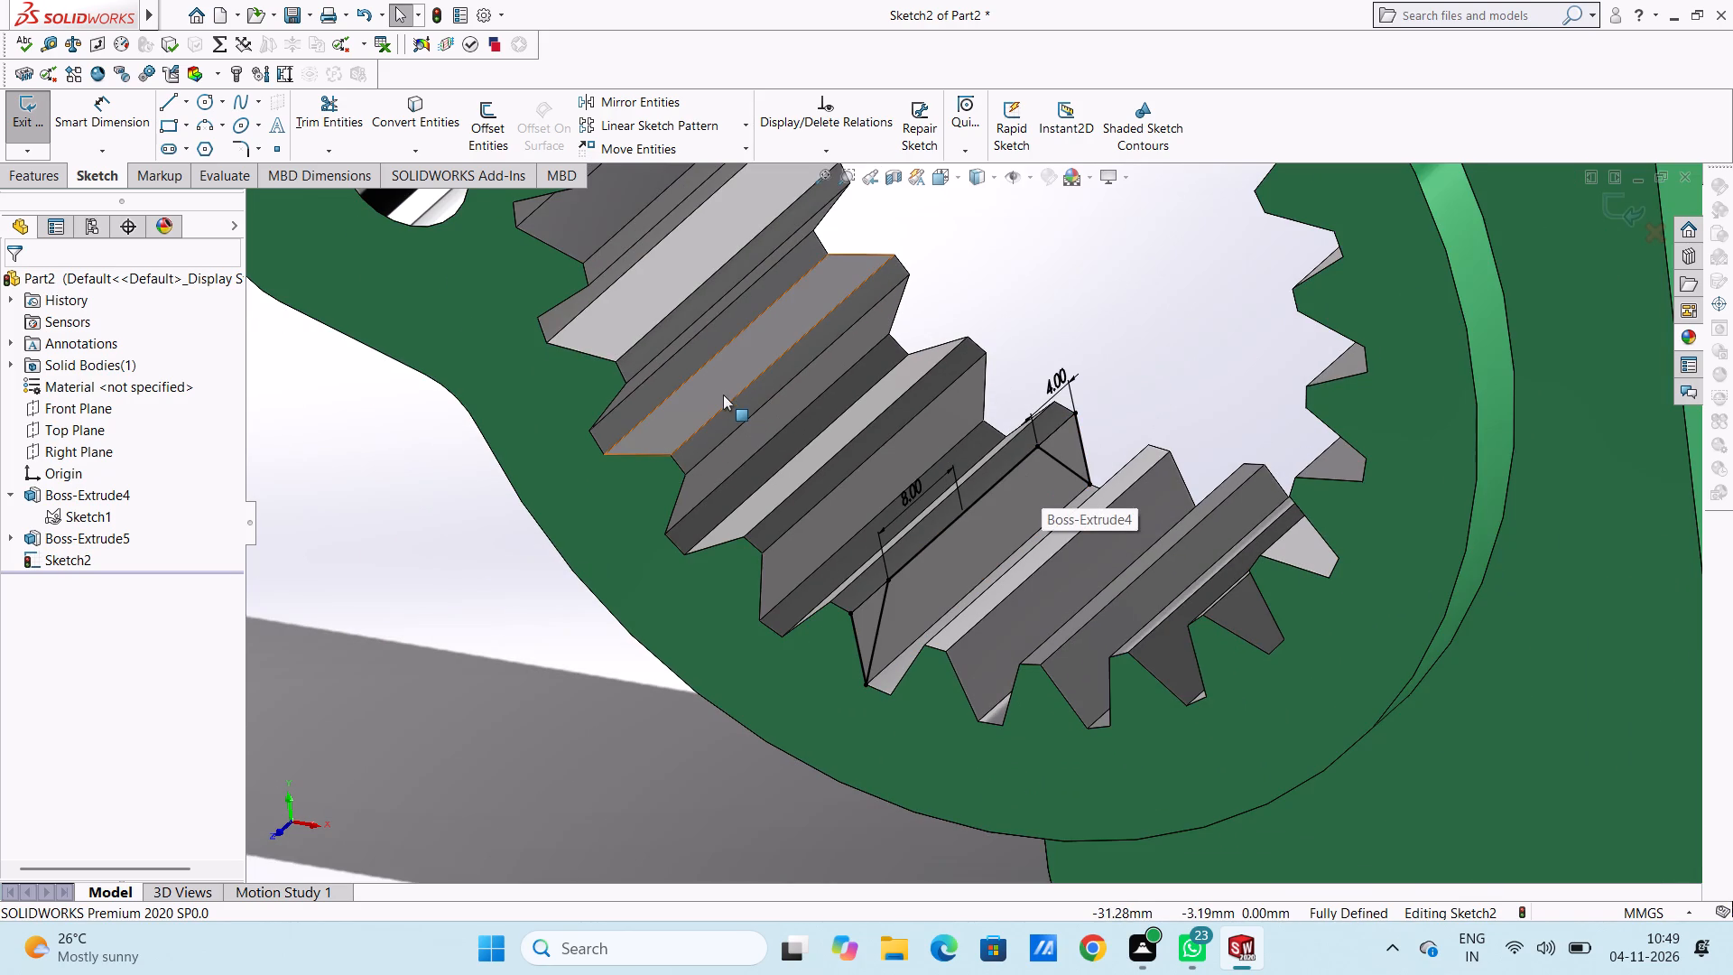
scroll(723, 395, up, 3)
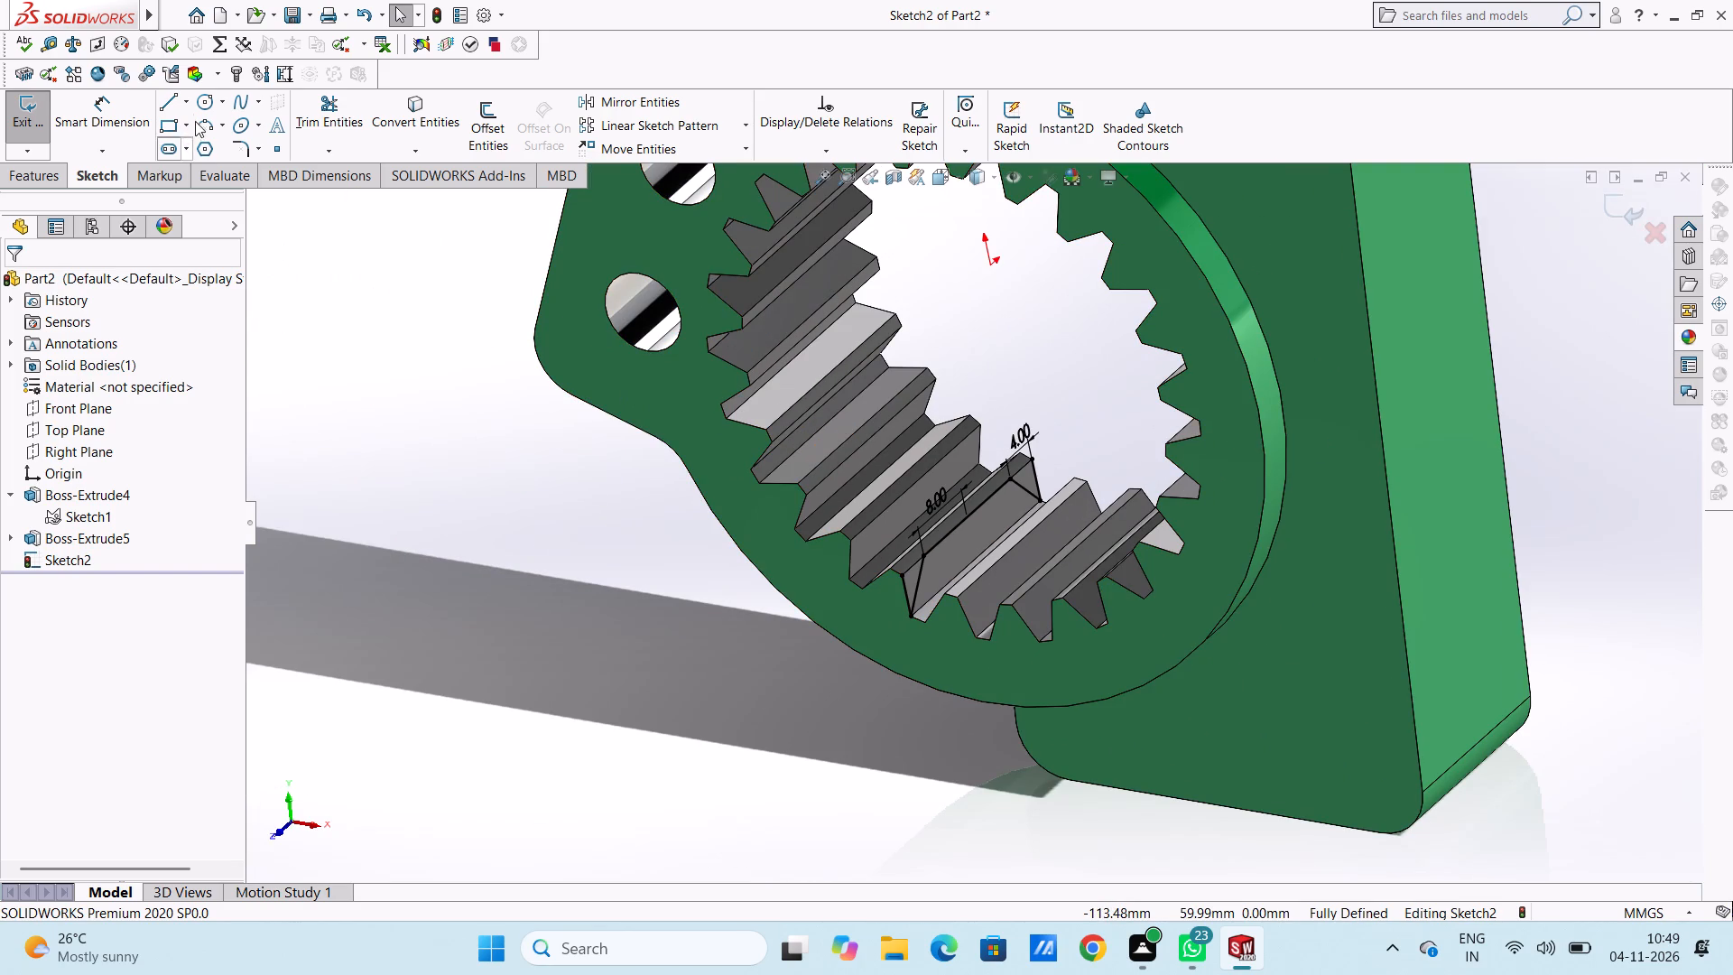
click(185, 107)
click(192, 142)
click(993, 263)
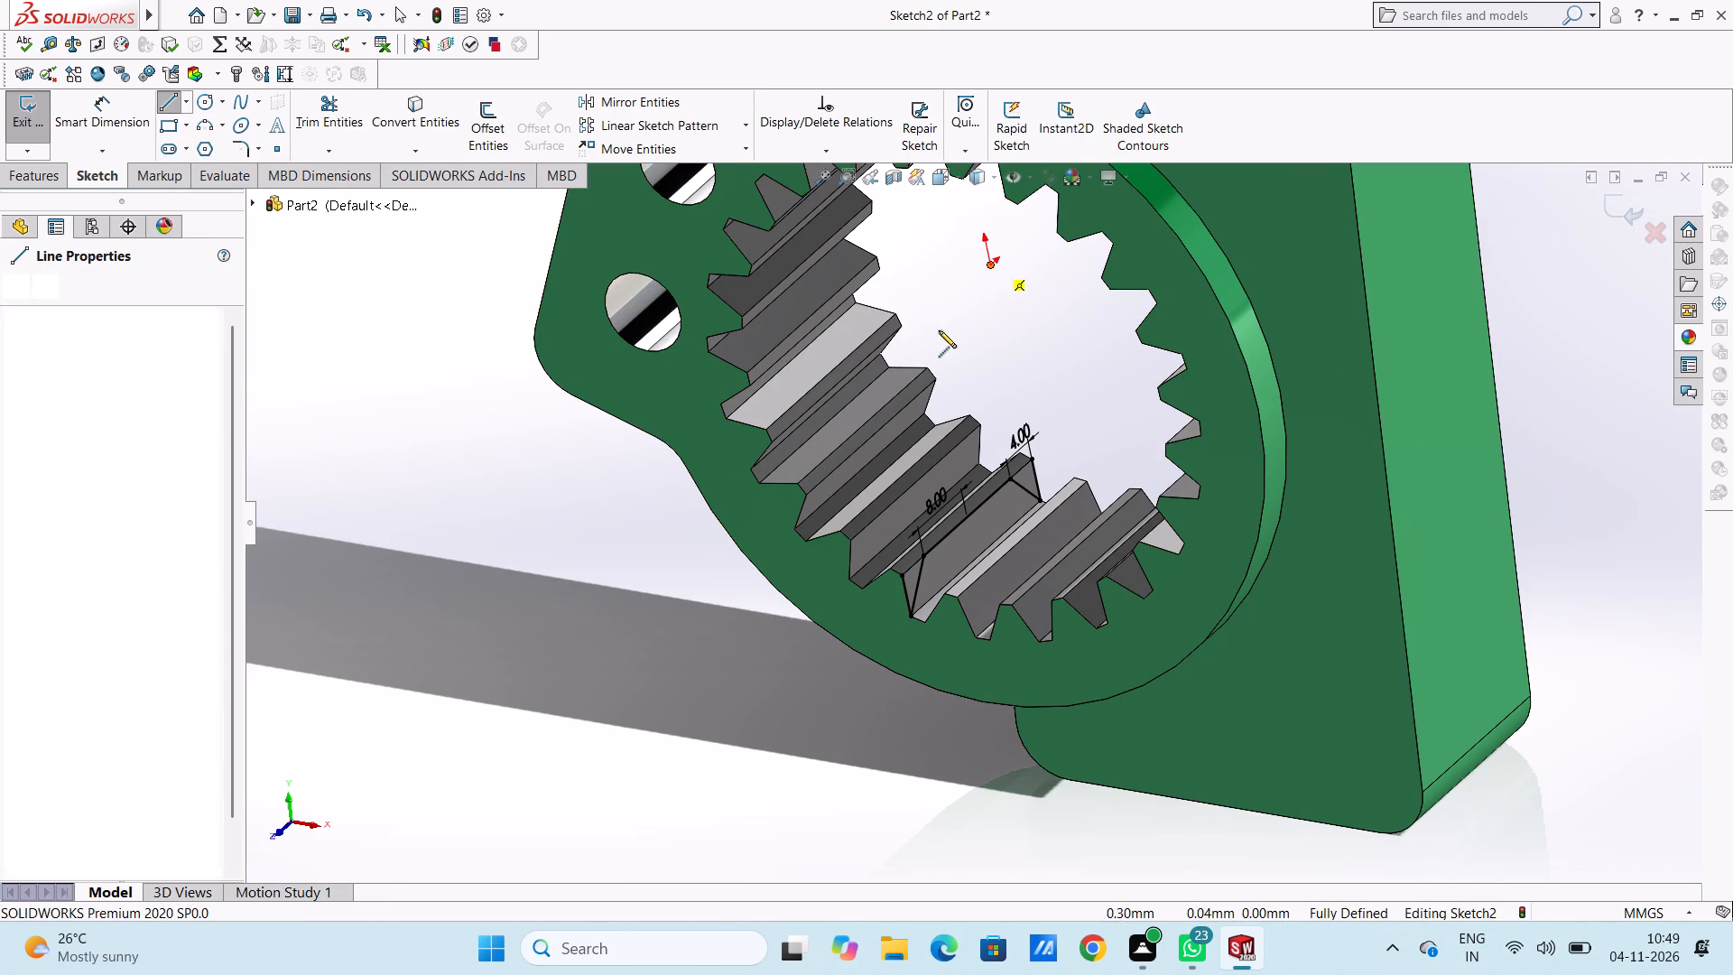
click(864, 396)
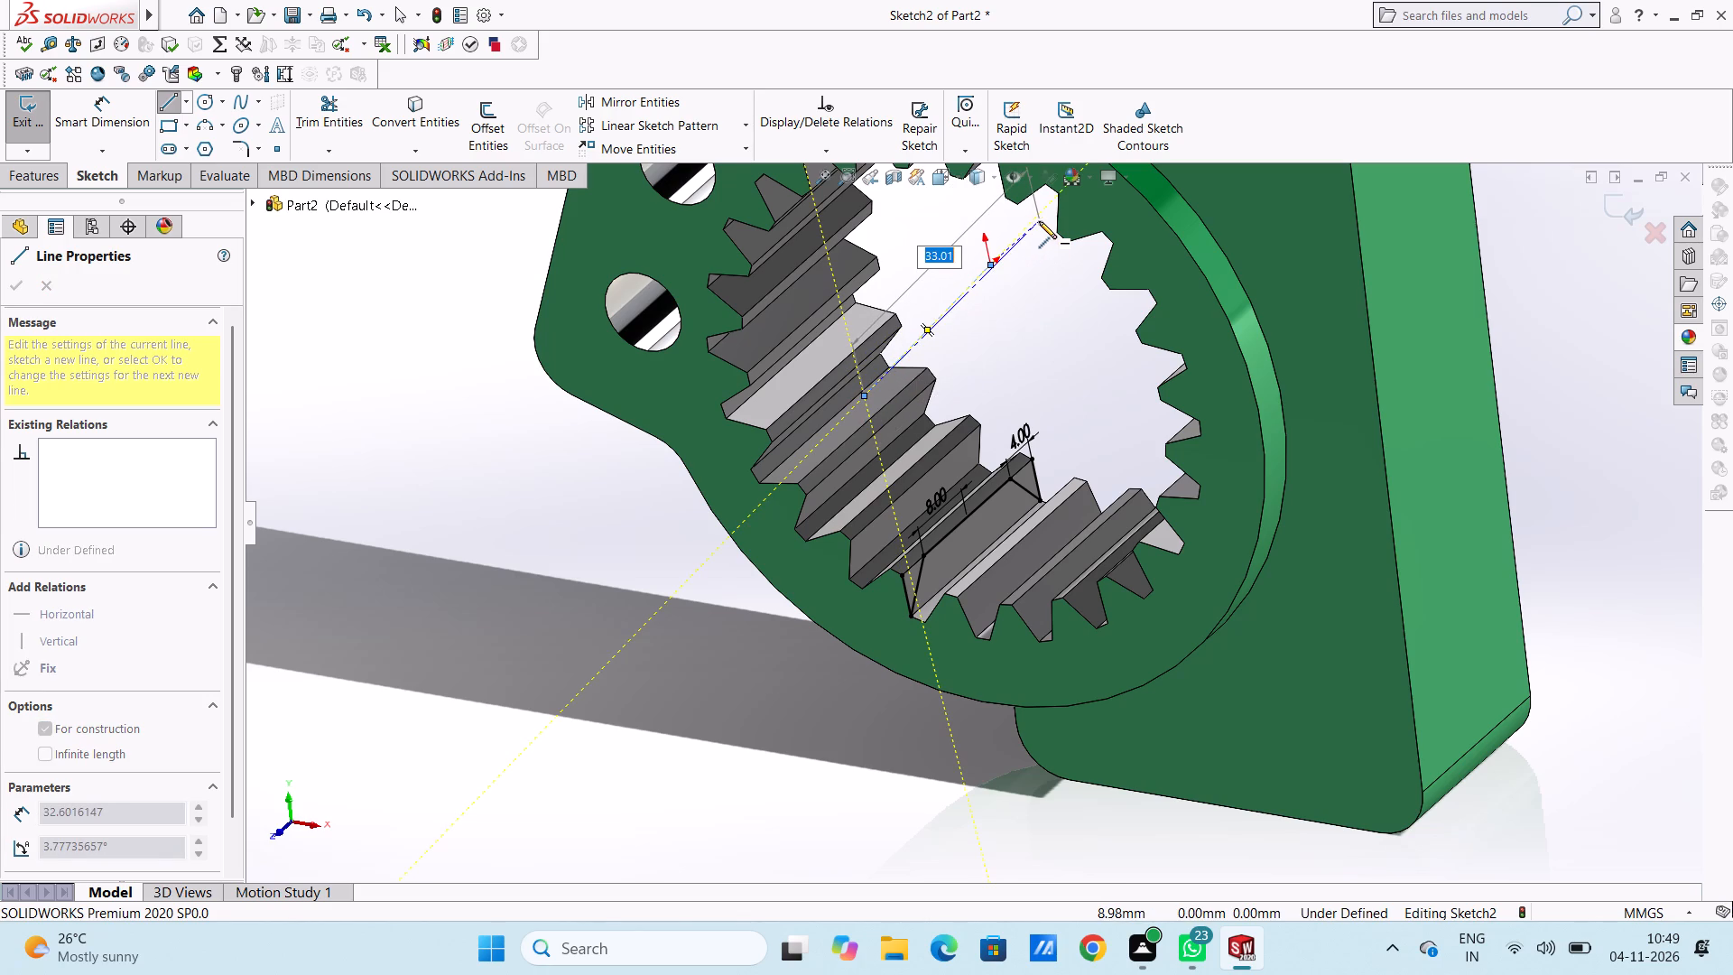
middle_drag(1039, 219, 1046, 184)
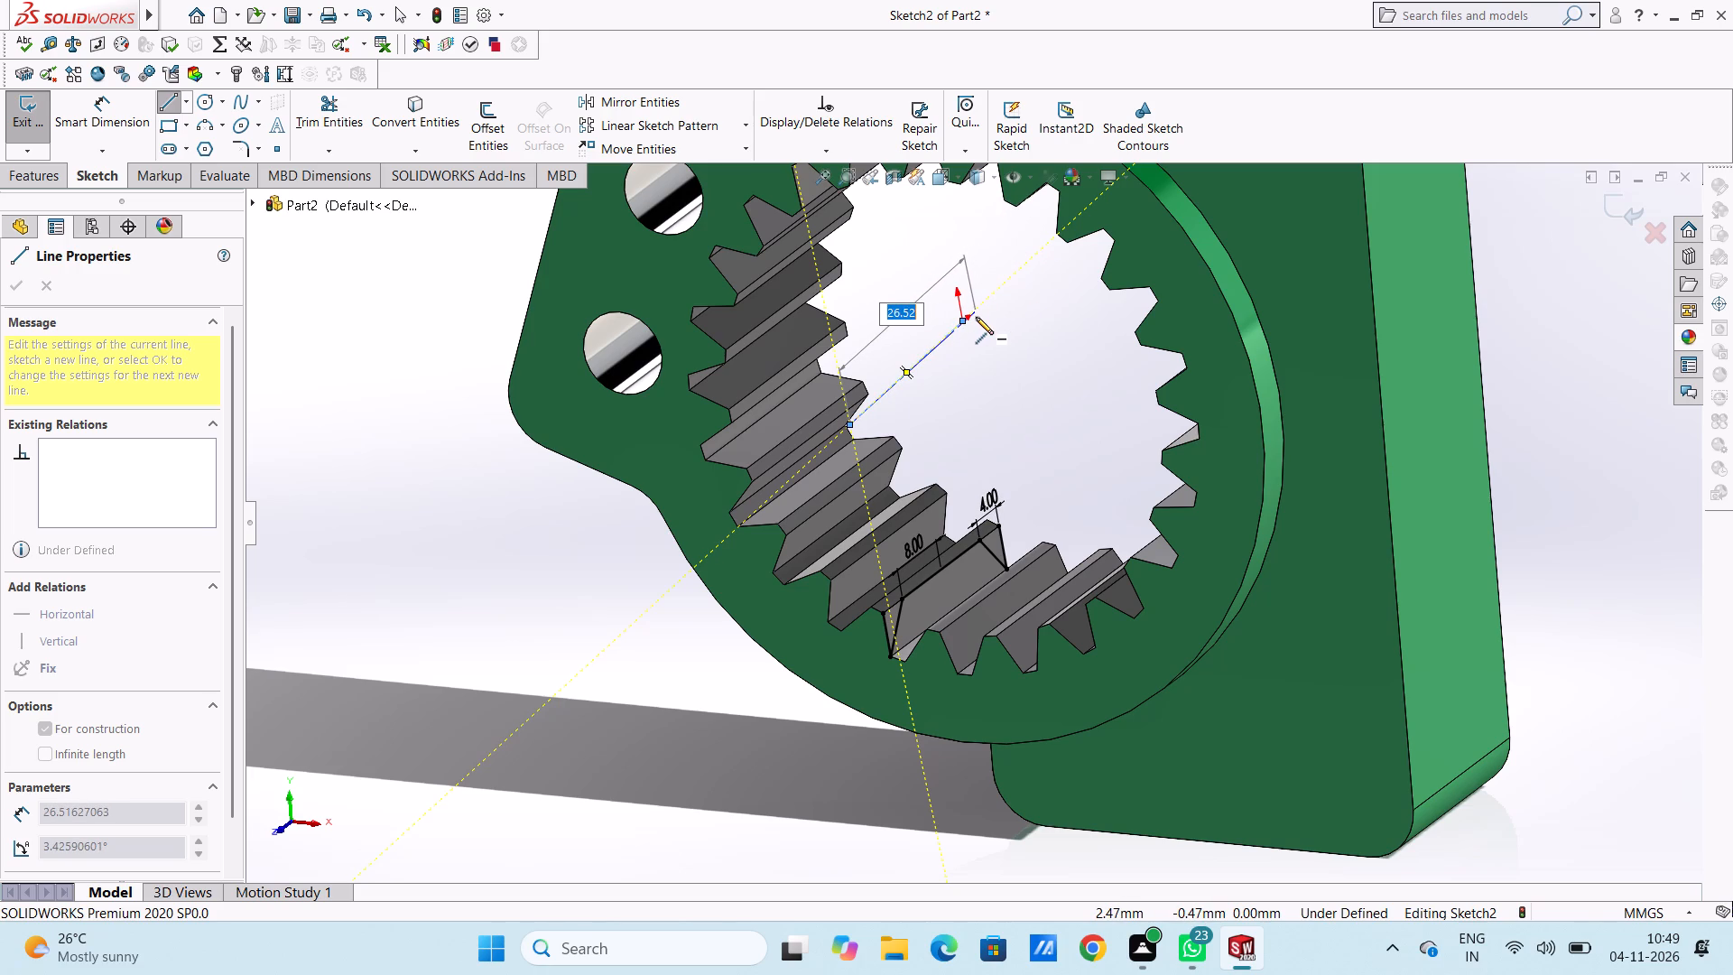
scroll(973, 321, down, 5)
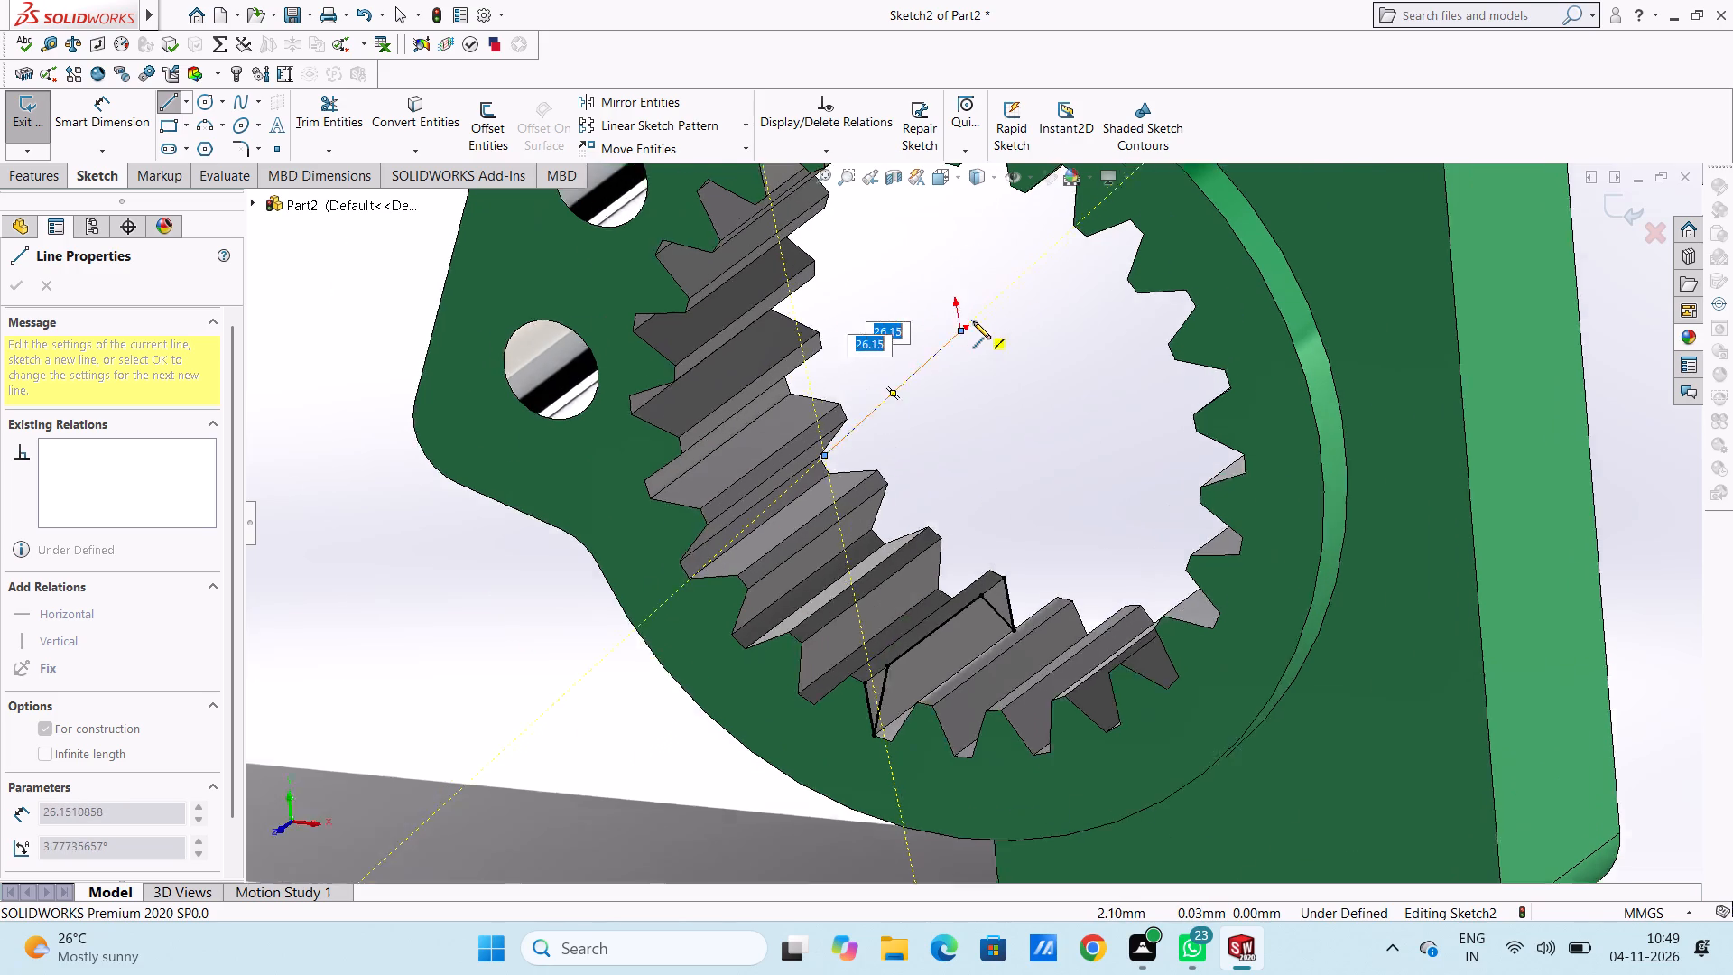
scroll(970, 333, down, 4)
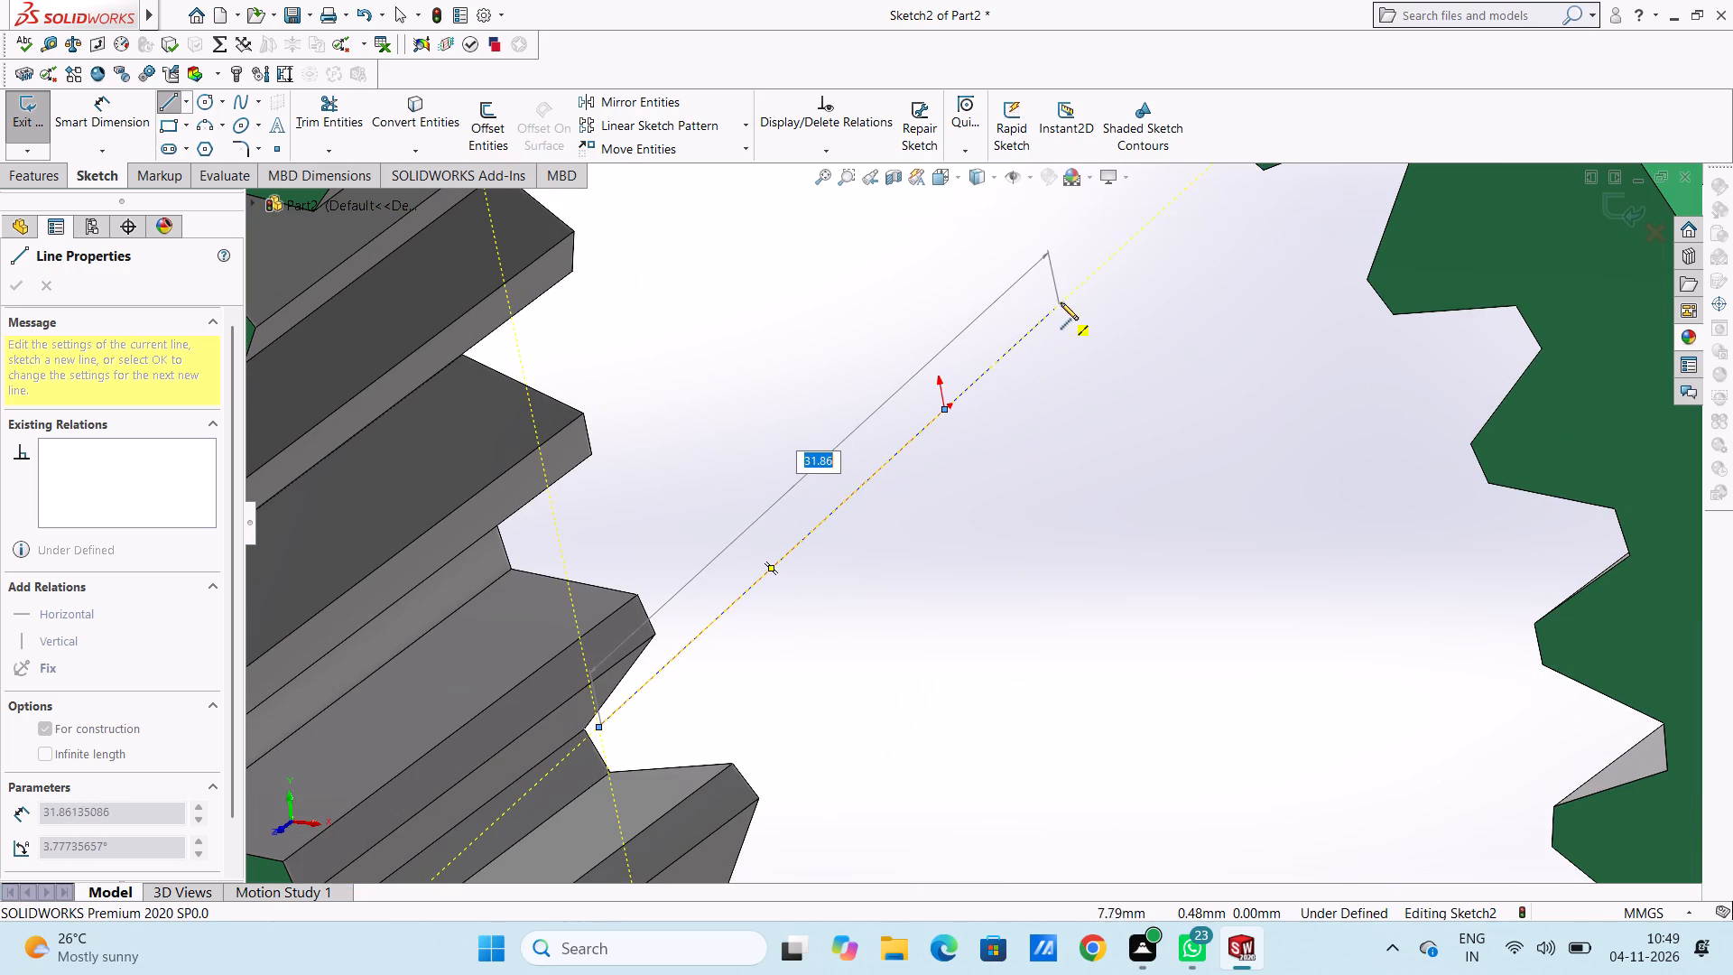
click(1107, 258)
right_click(904, 259)
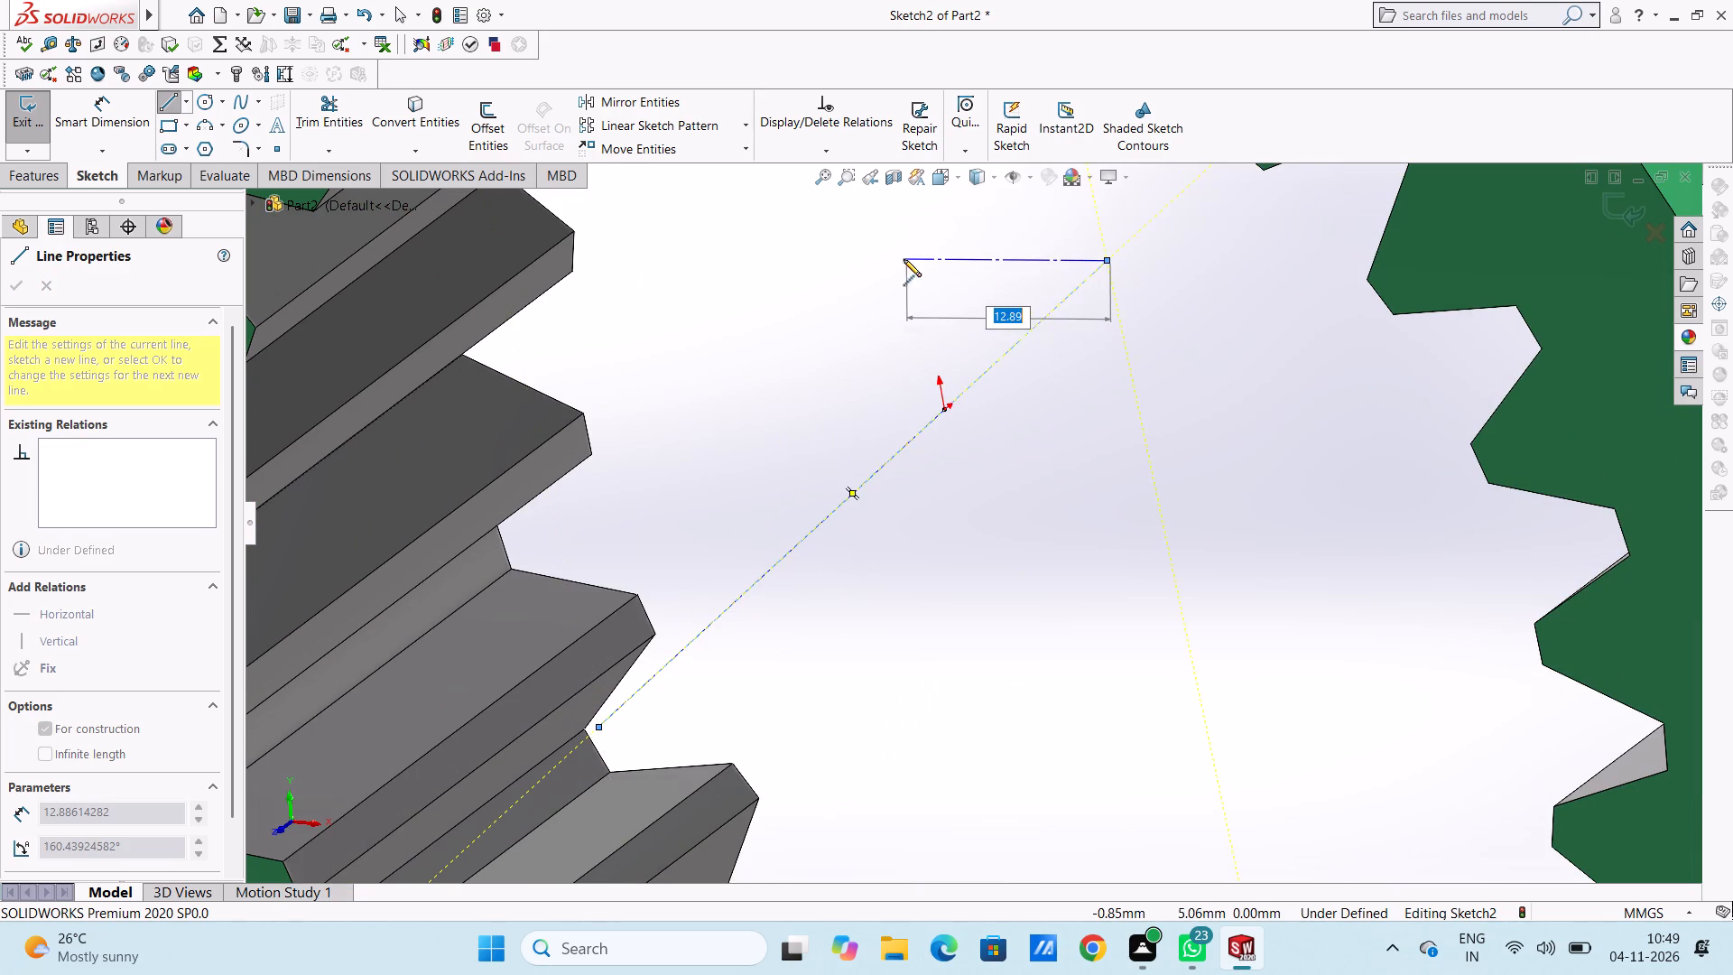
double_click(925, 275)
scroll(925, 275, up, 5)
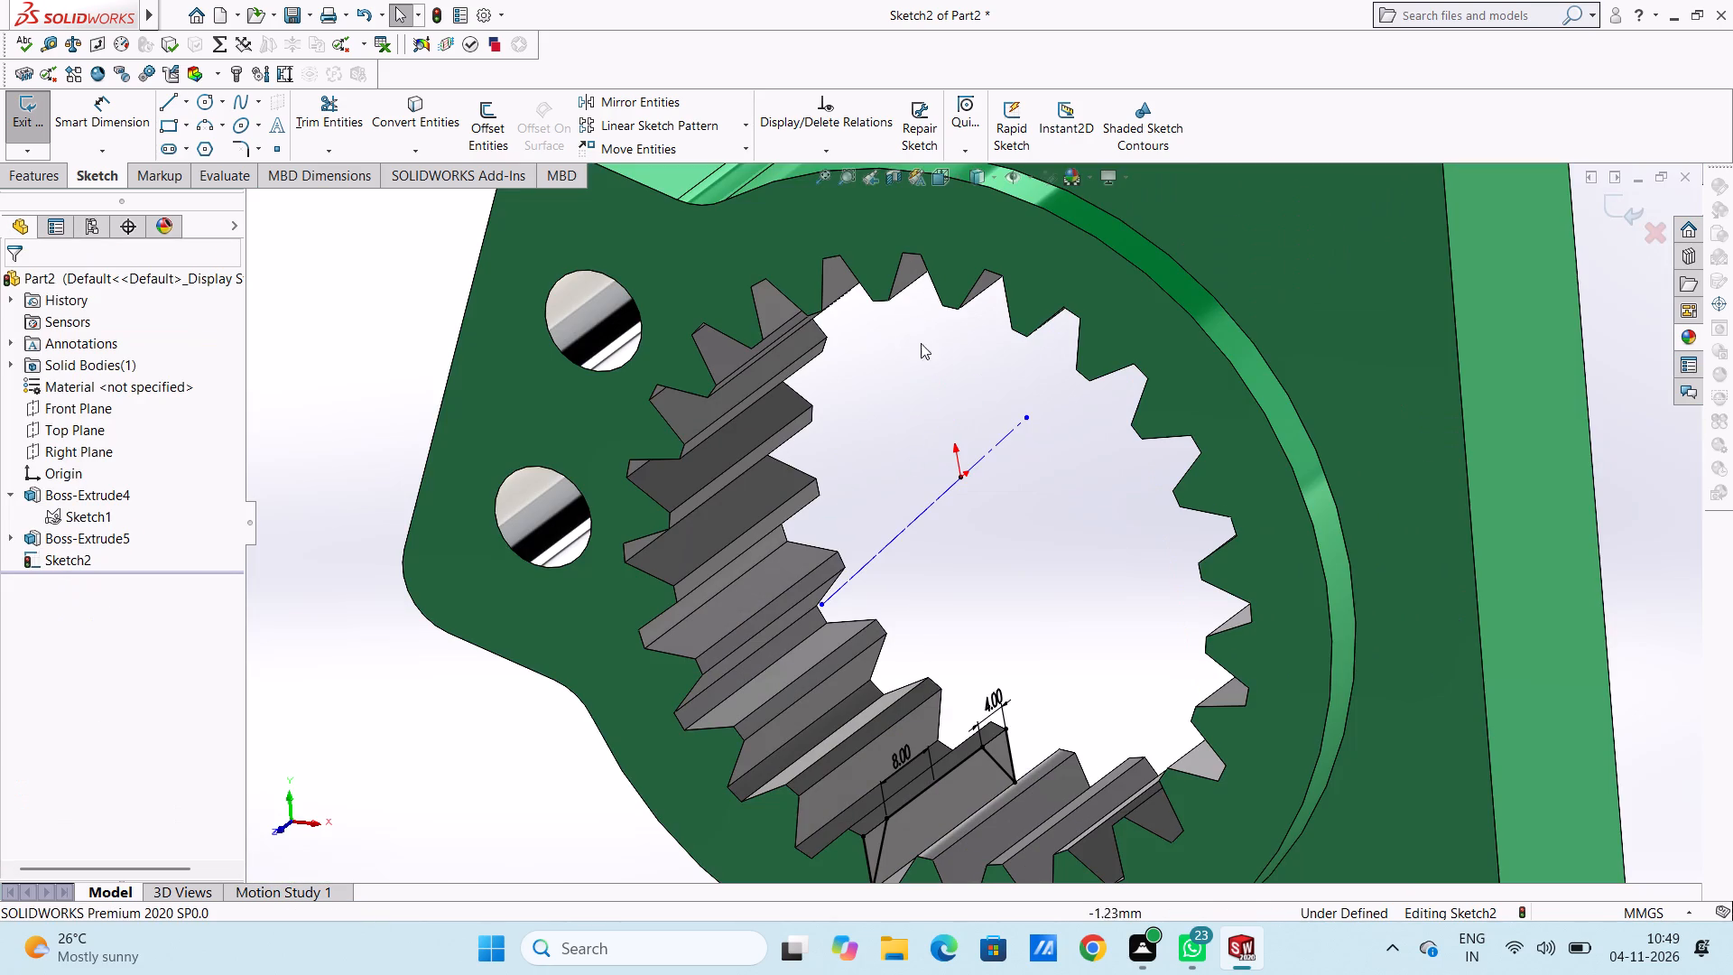
Delete both collinear centreline segments running through the ring's origin.
middle_drag(973, 404, 928, 313)
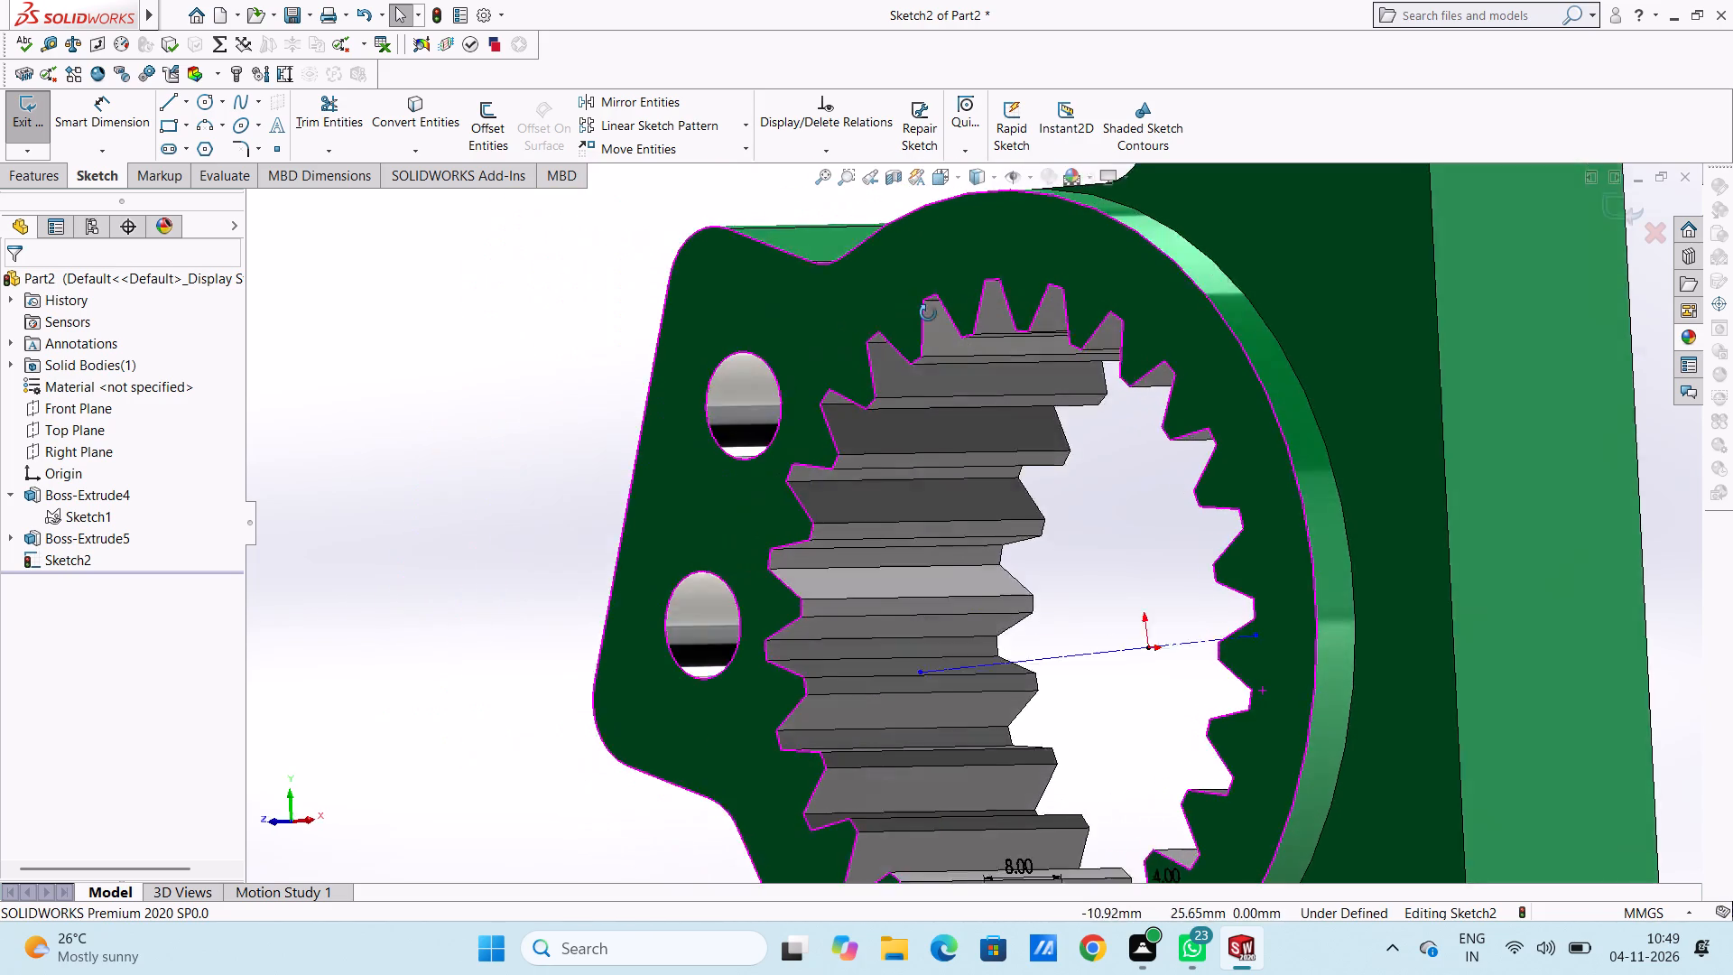
middle_drag(928, 313, 871, 358)
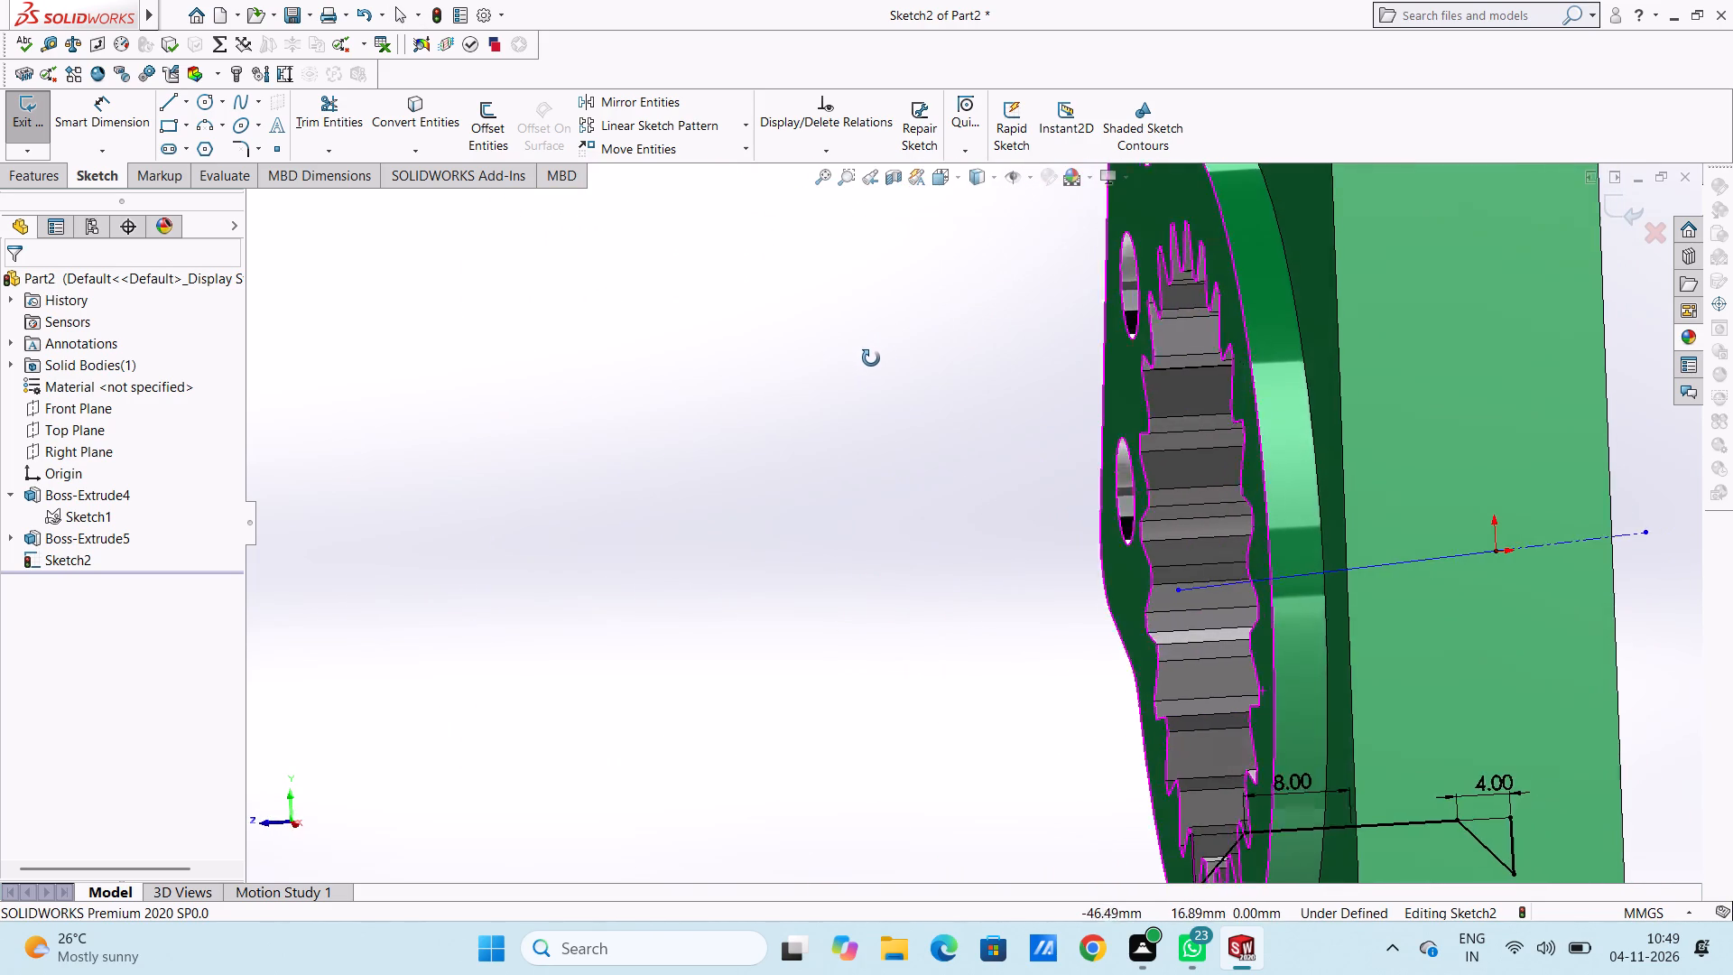
middle_drag(871, 358, 929, 348)
middle_drag(1166, 509, 1140, 497)
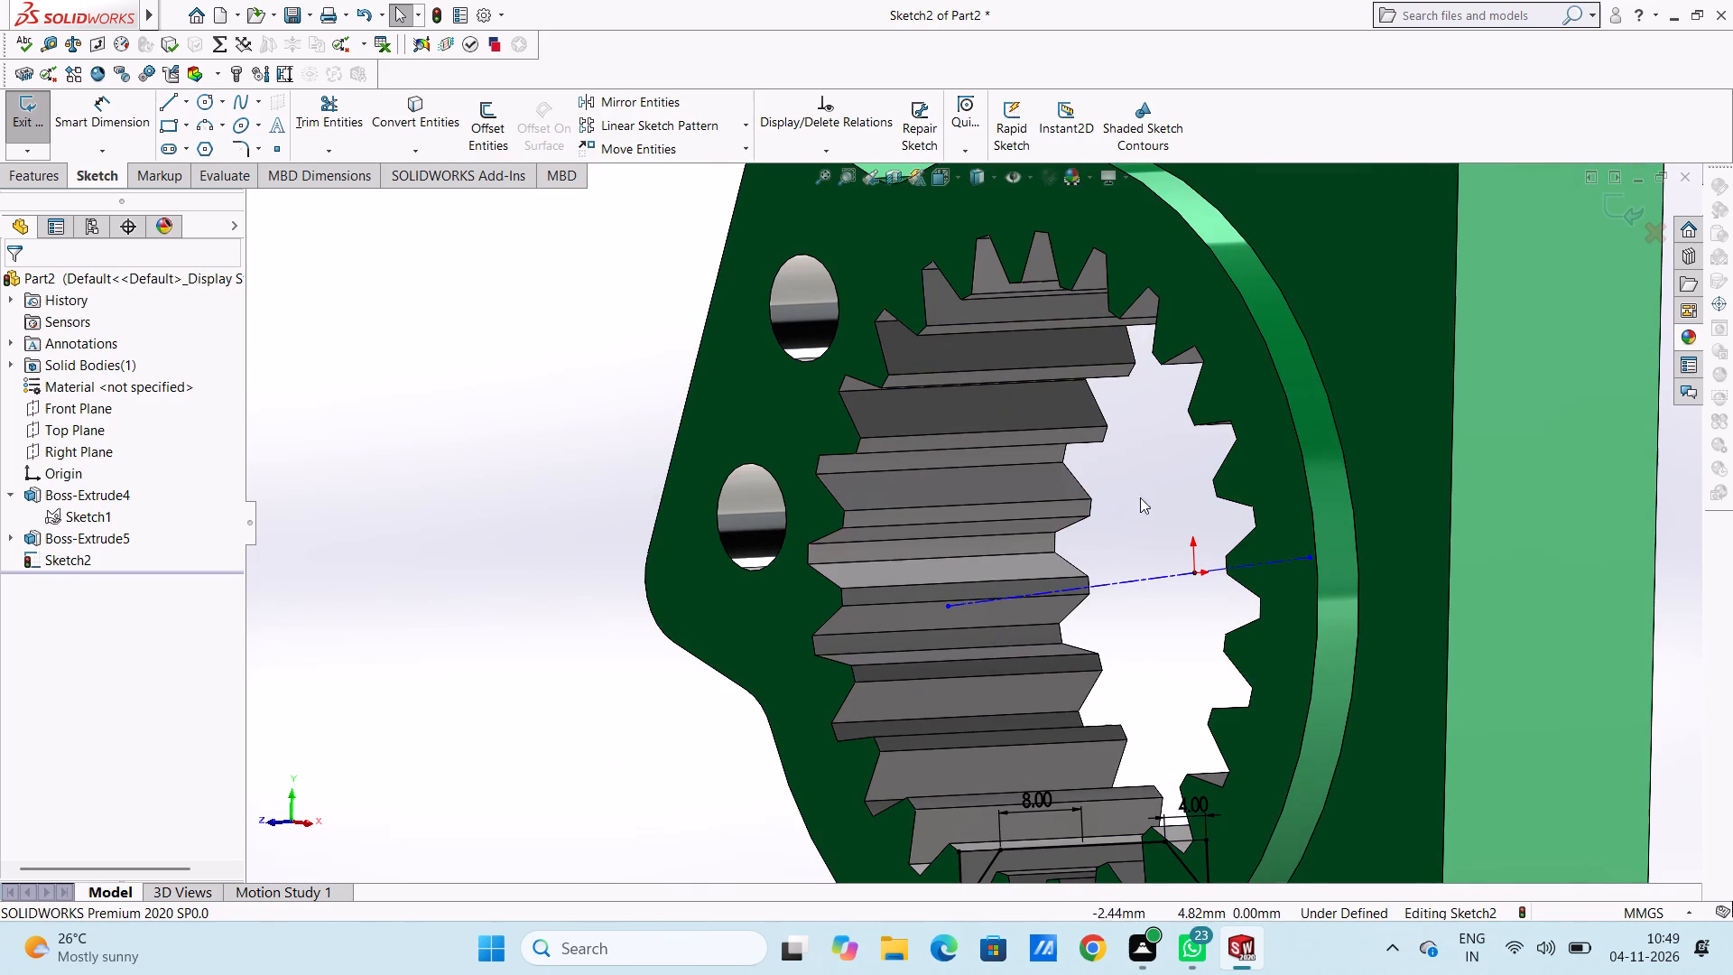
middle_drag(1140, 497, 1187, 492)
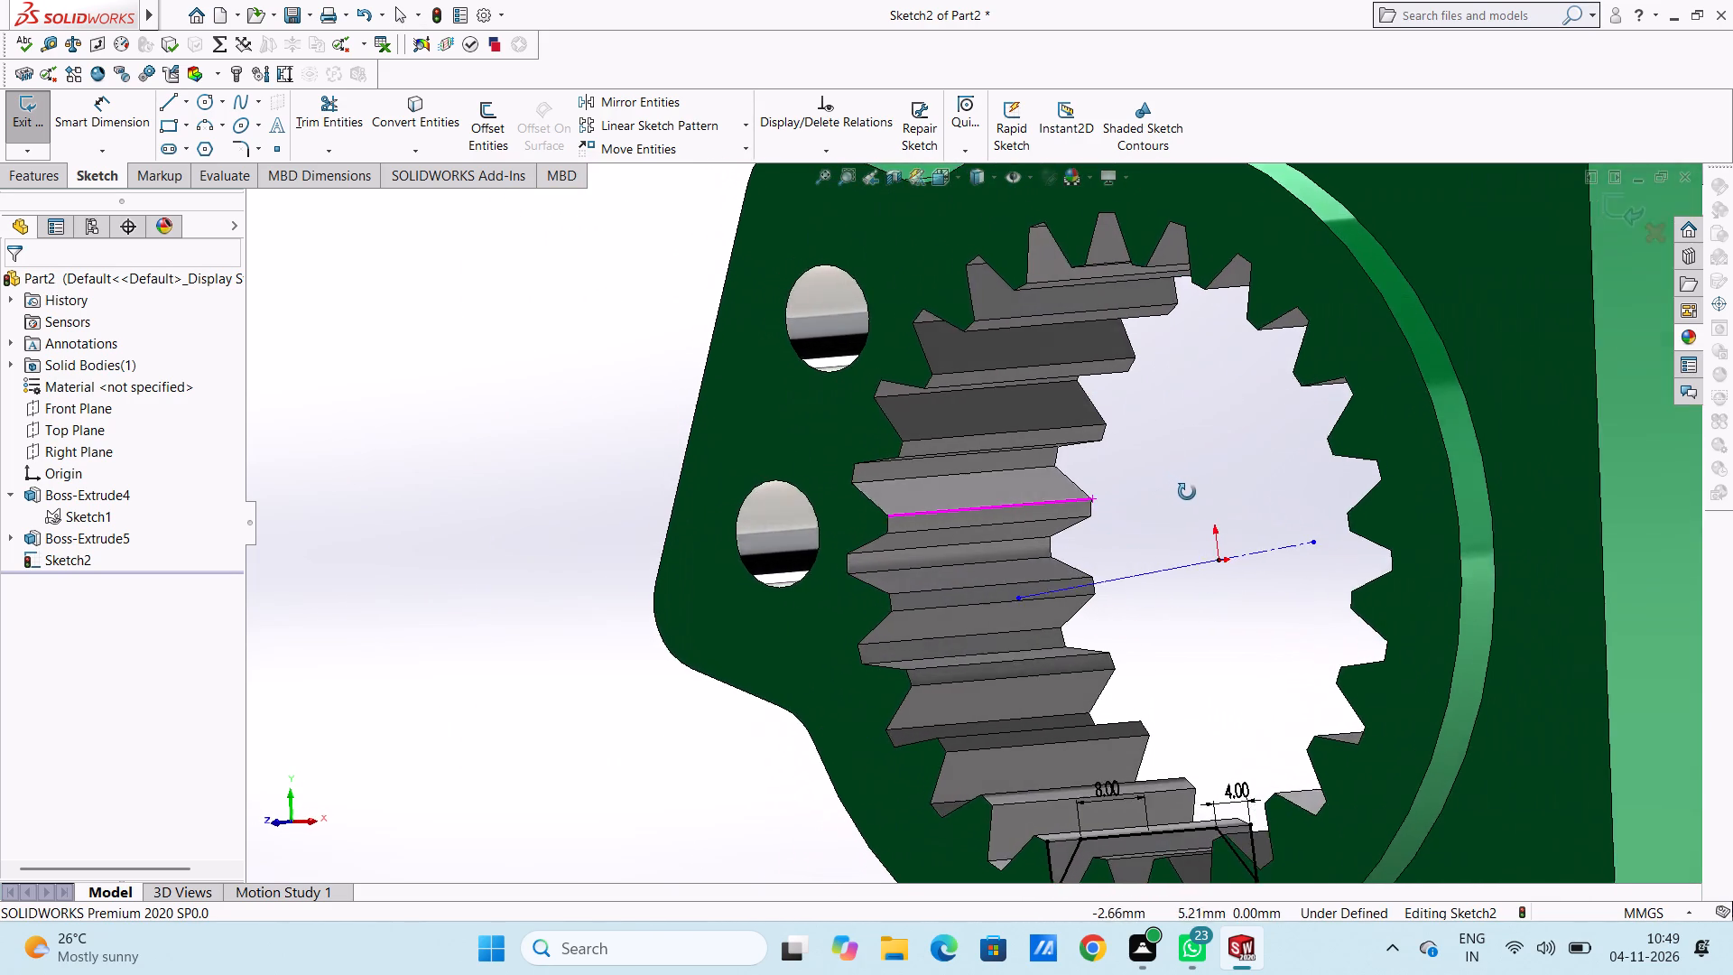
middle_drag(1187, 492, 1195, 498)
click(1200, 572)
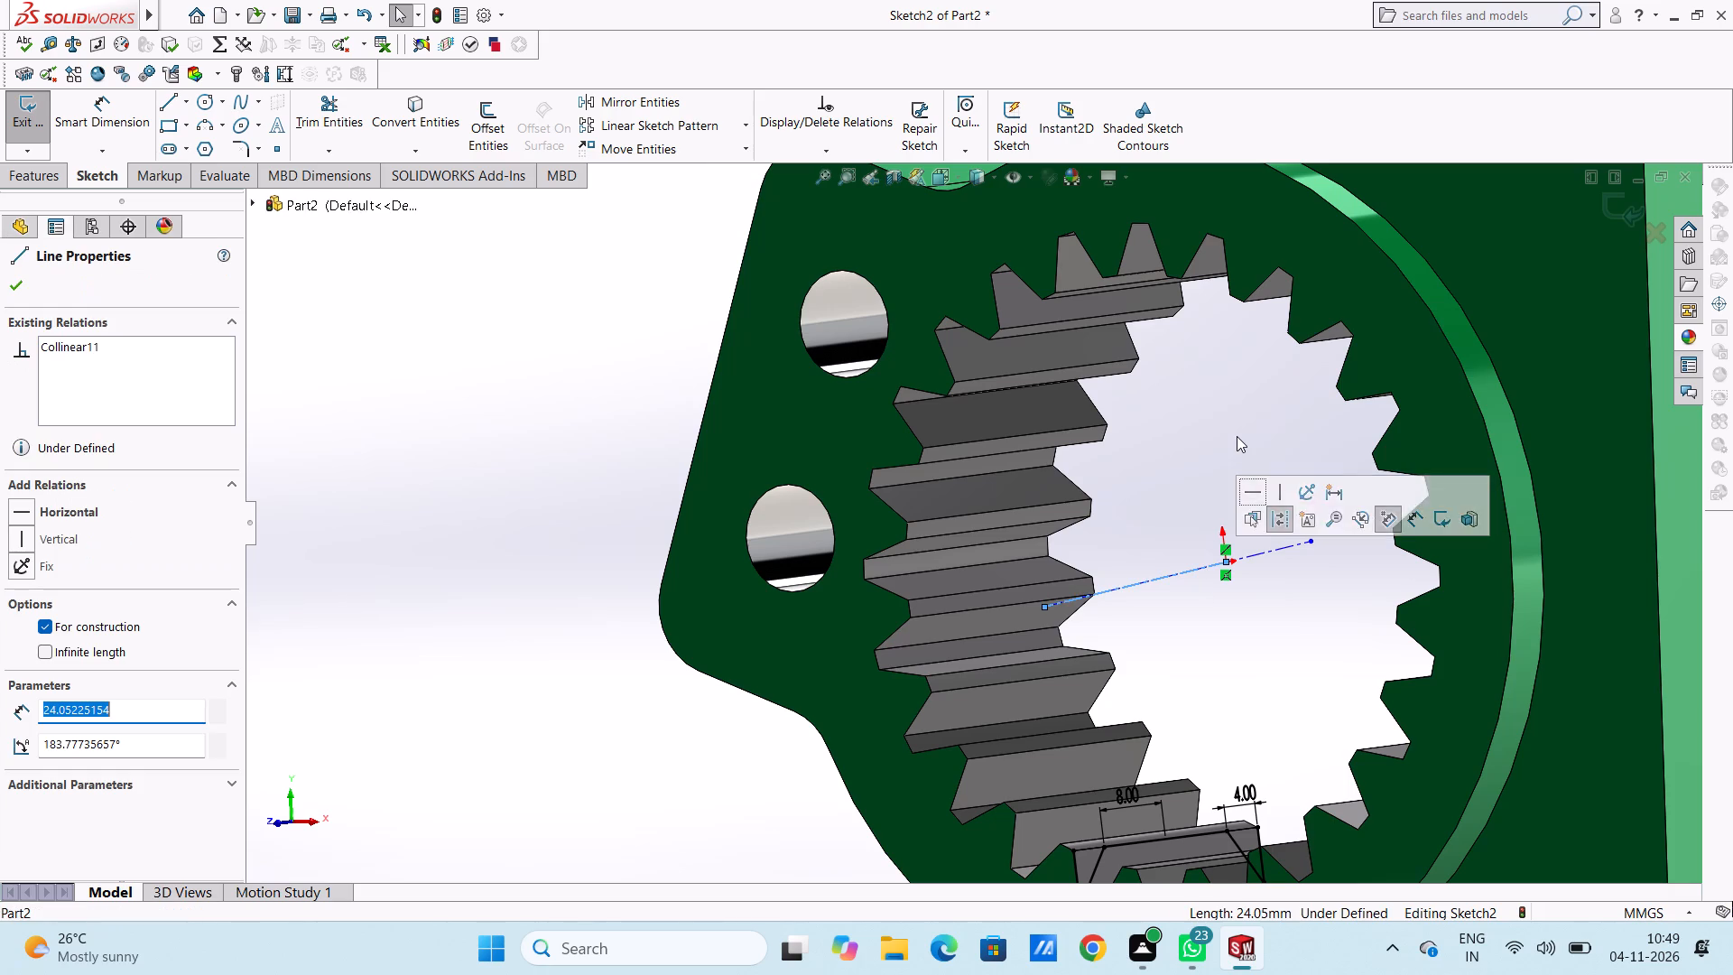
right_click(1237, 436)
click(1259, 673)
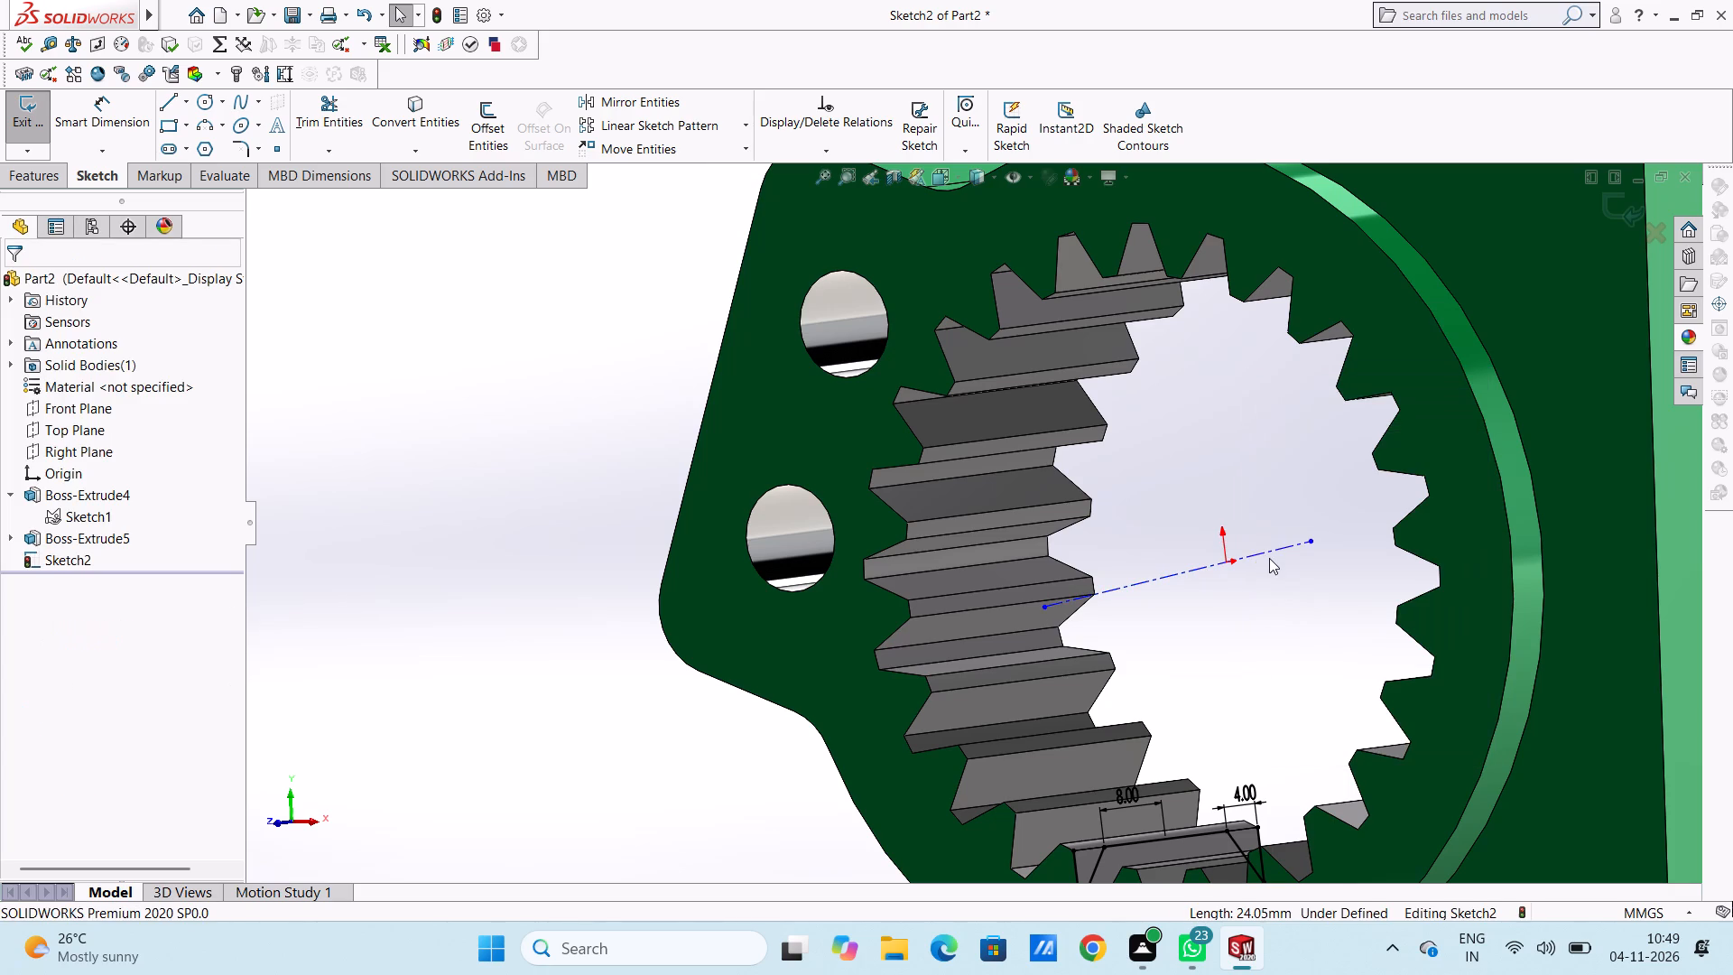
click(1269, 553)
right_click(1229, 423)
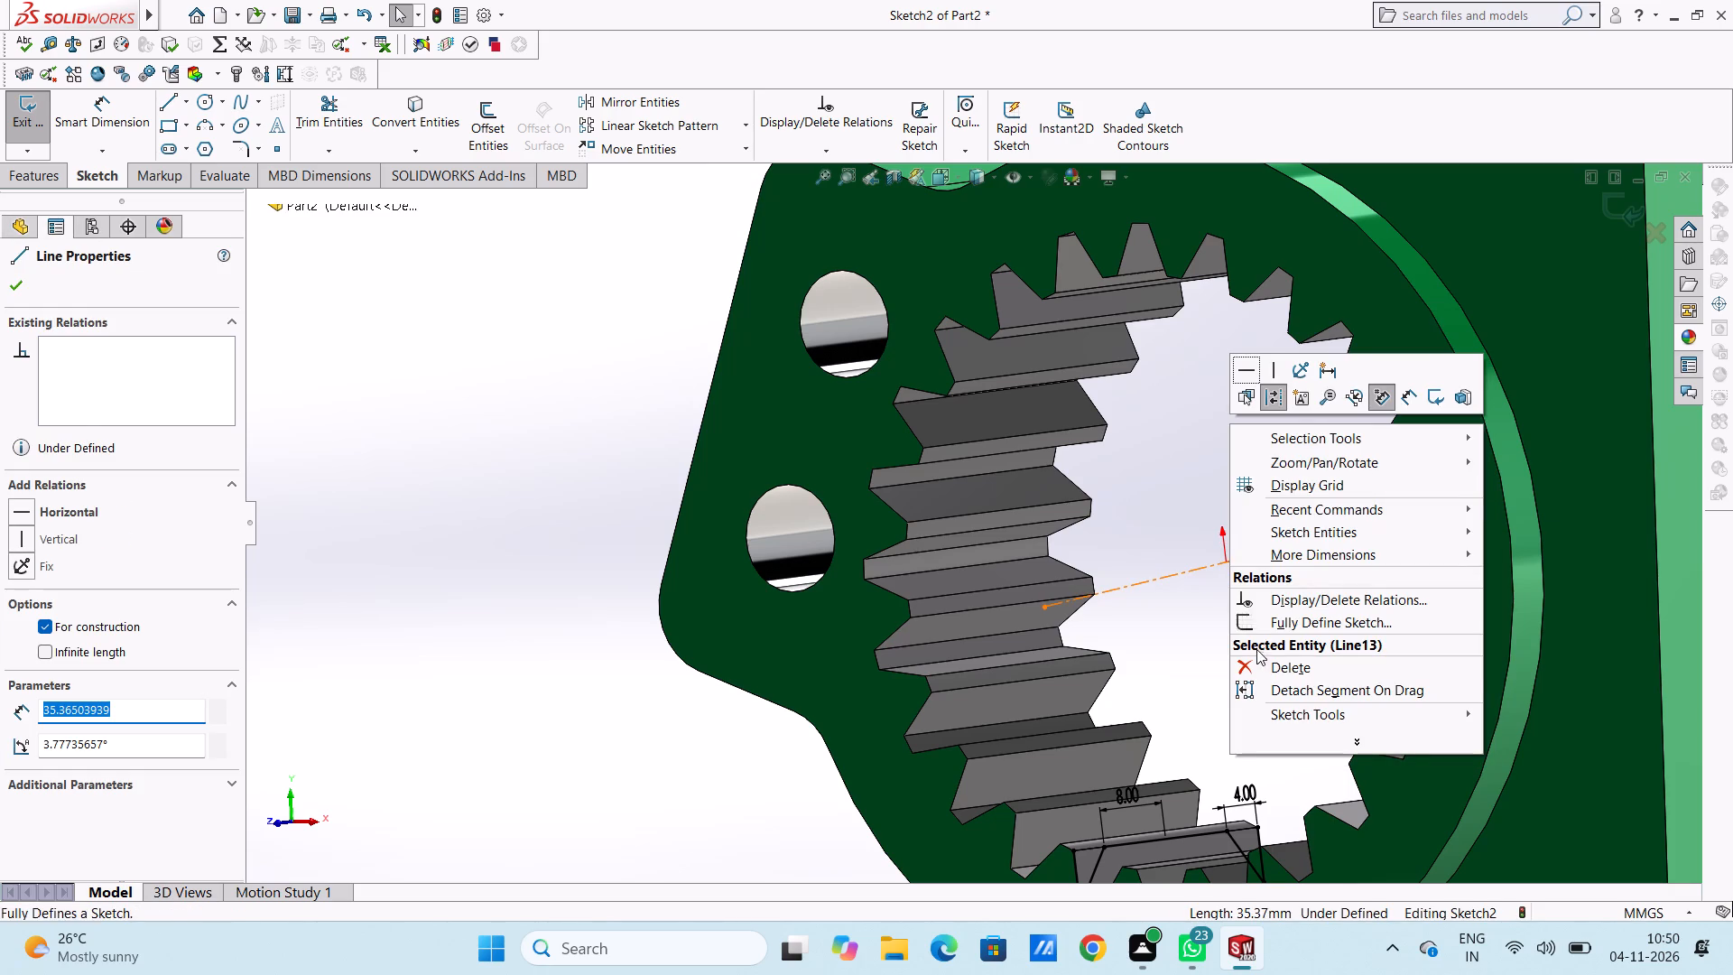
click(1259, 662)
Sketch a horizontal centreline about 26.6 mm rearward from the origin, and a second collinear one from its end back past the ring's front.
scroll(1008, 571, up, 5)
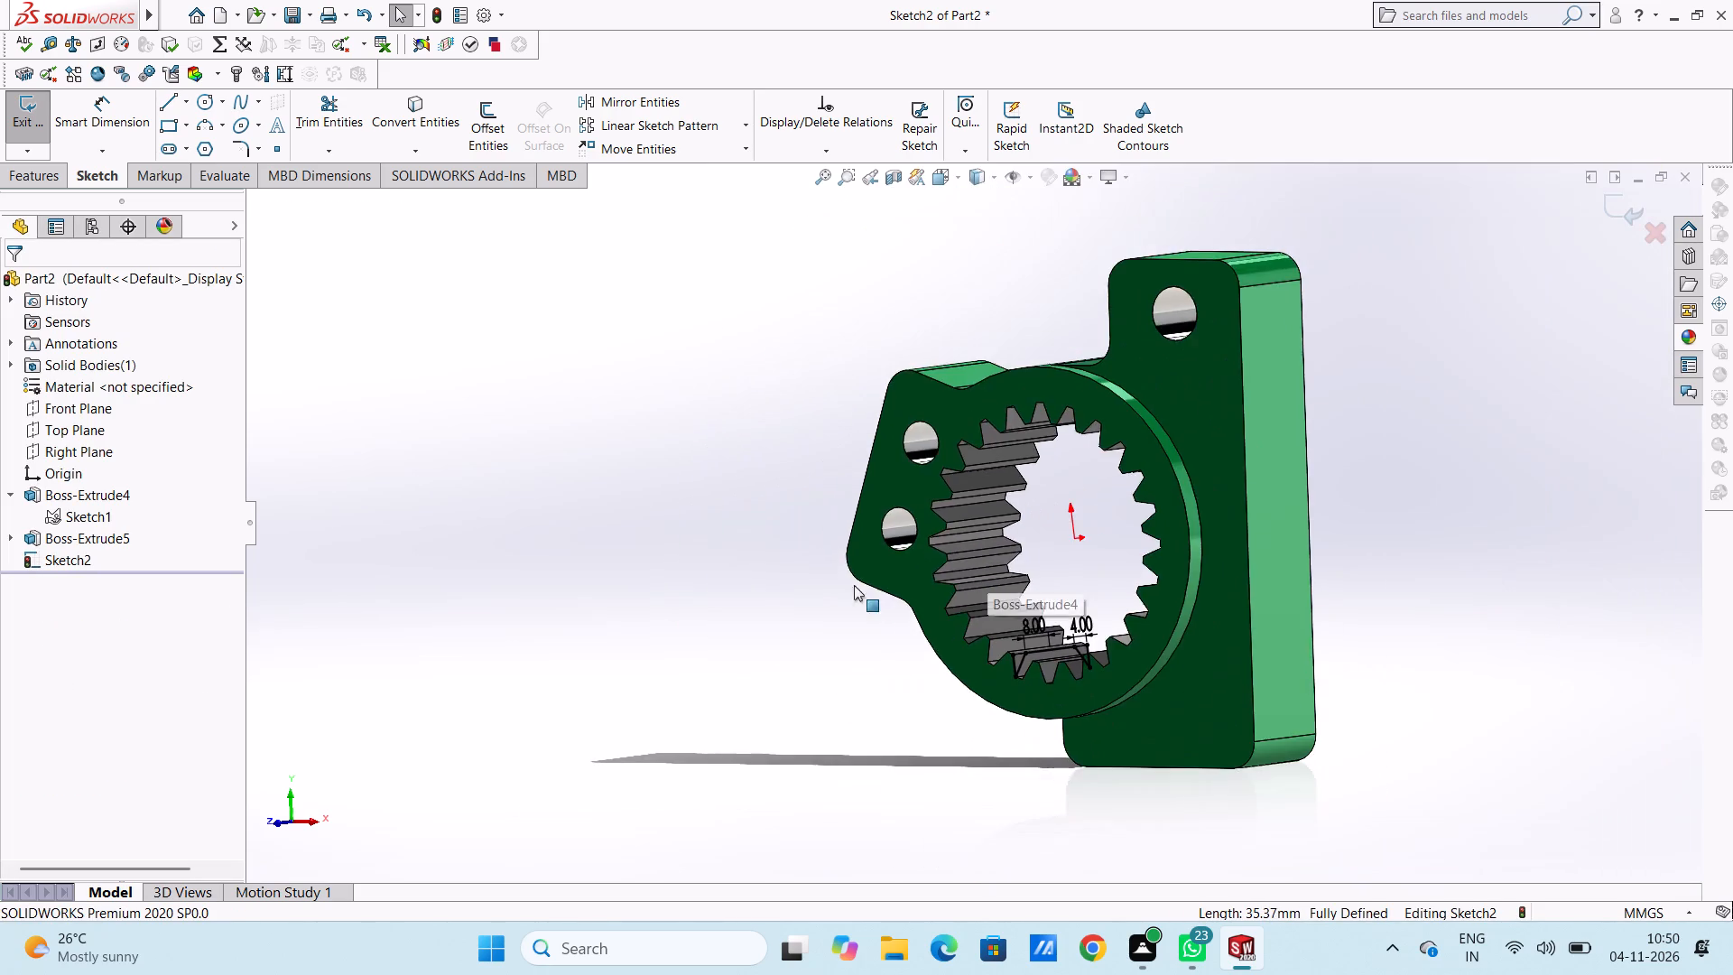
middle_drag(851, 585, 746, 585)
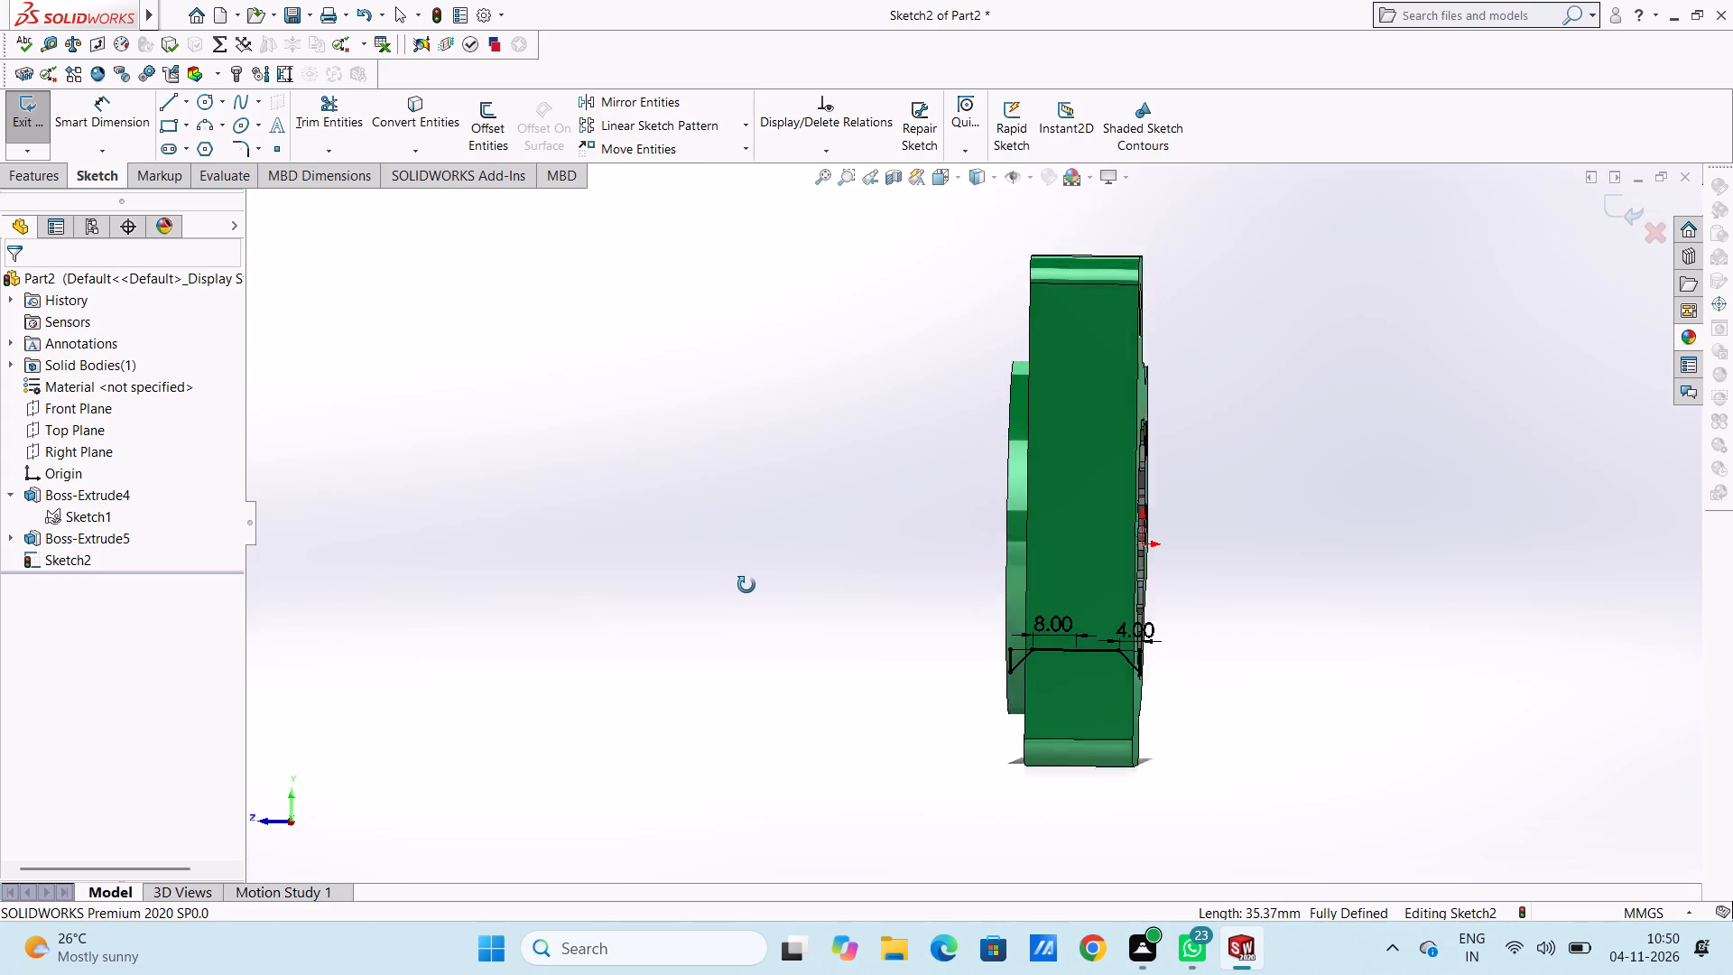
middle_drag(746, 585, 747, 586)
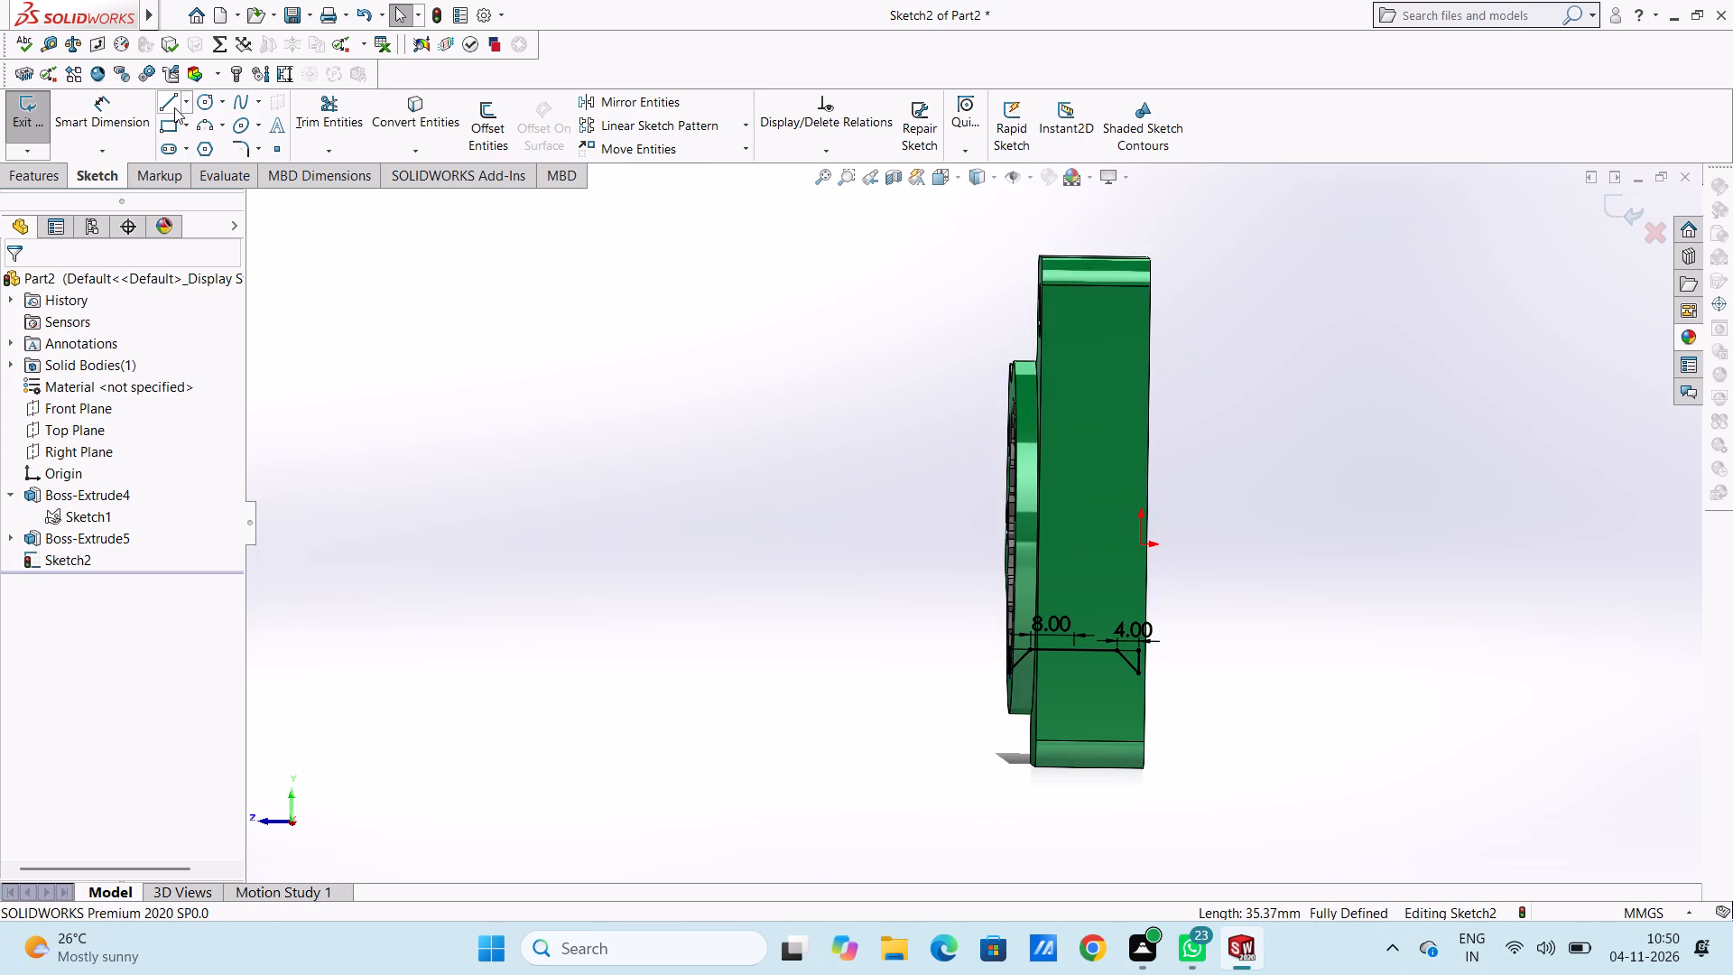
click(173, 105)
click(189, 103)
click(204, 149)
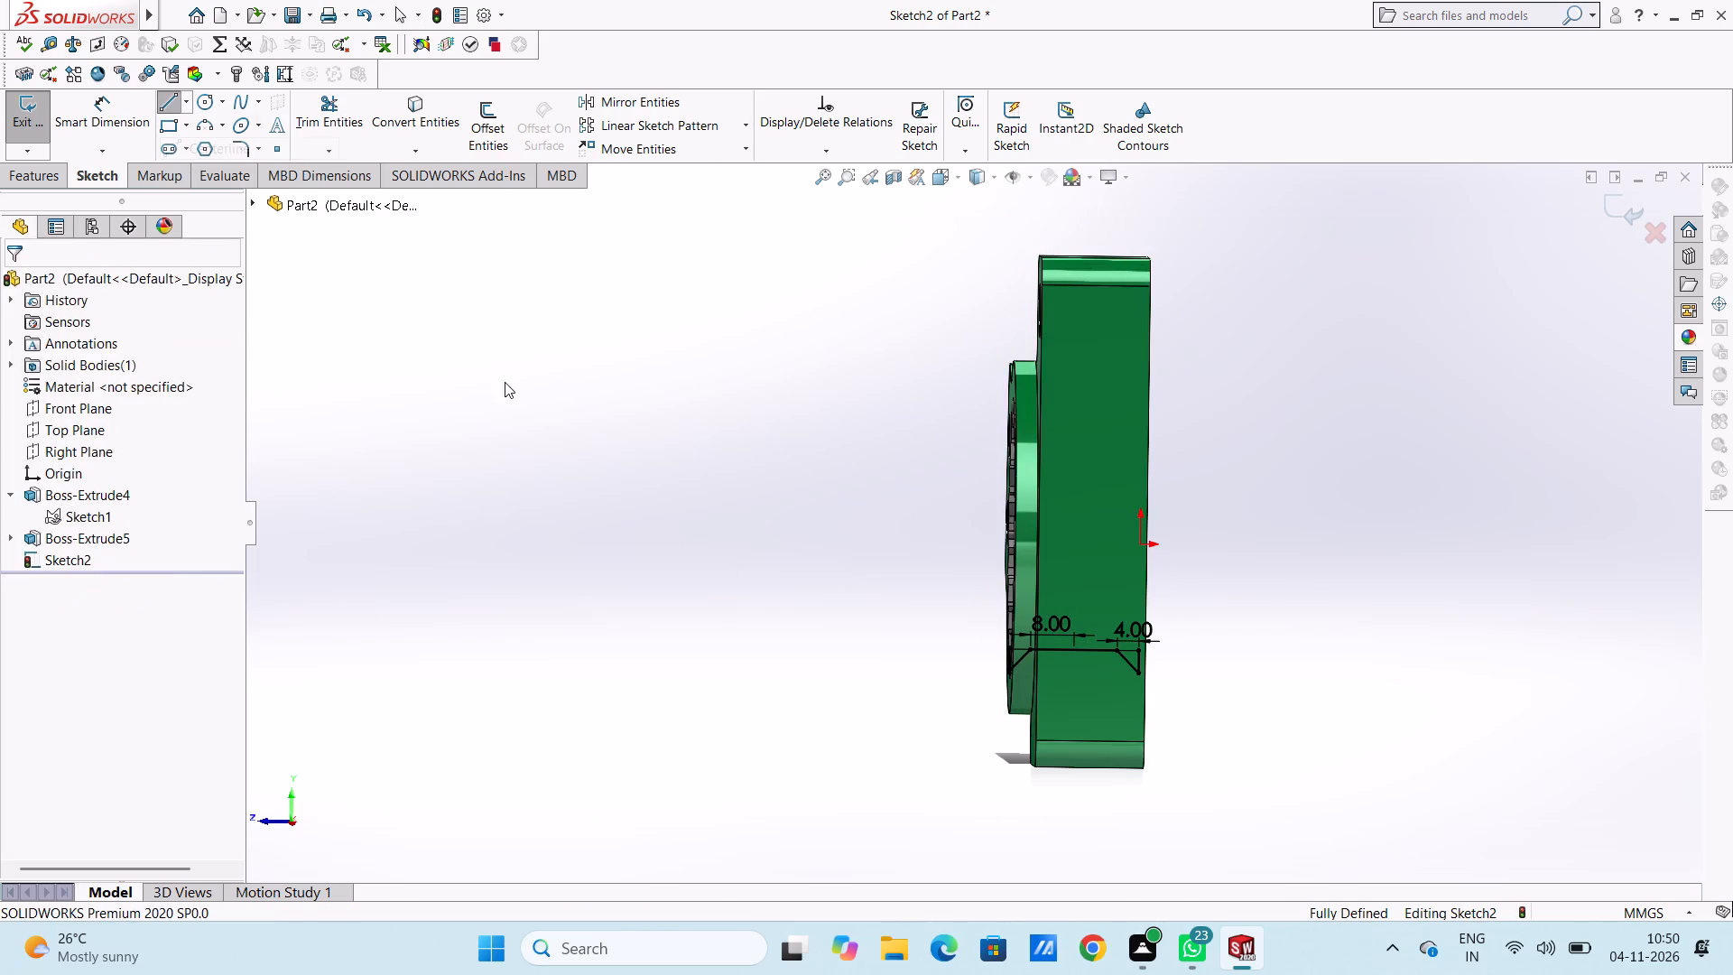
middle_click(592, 441)
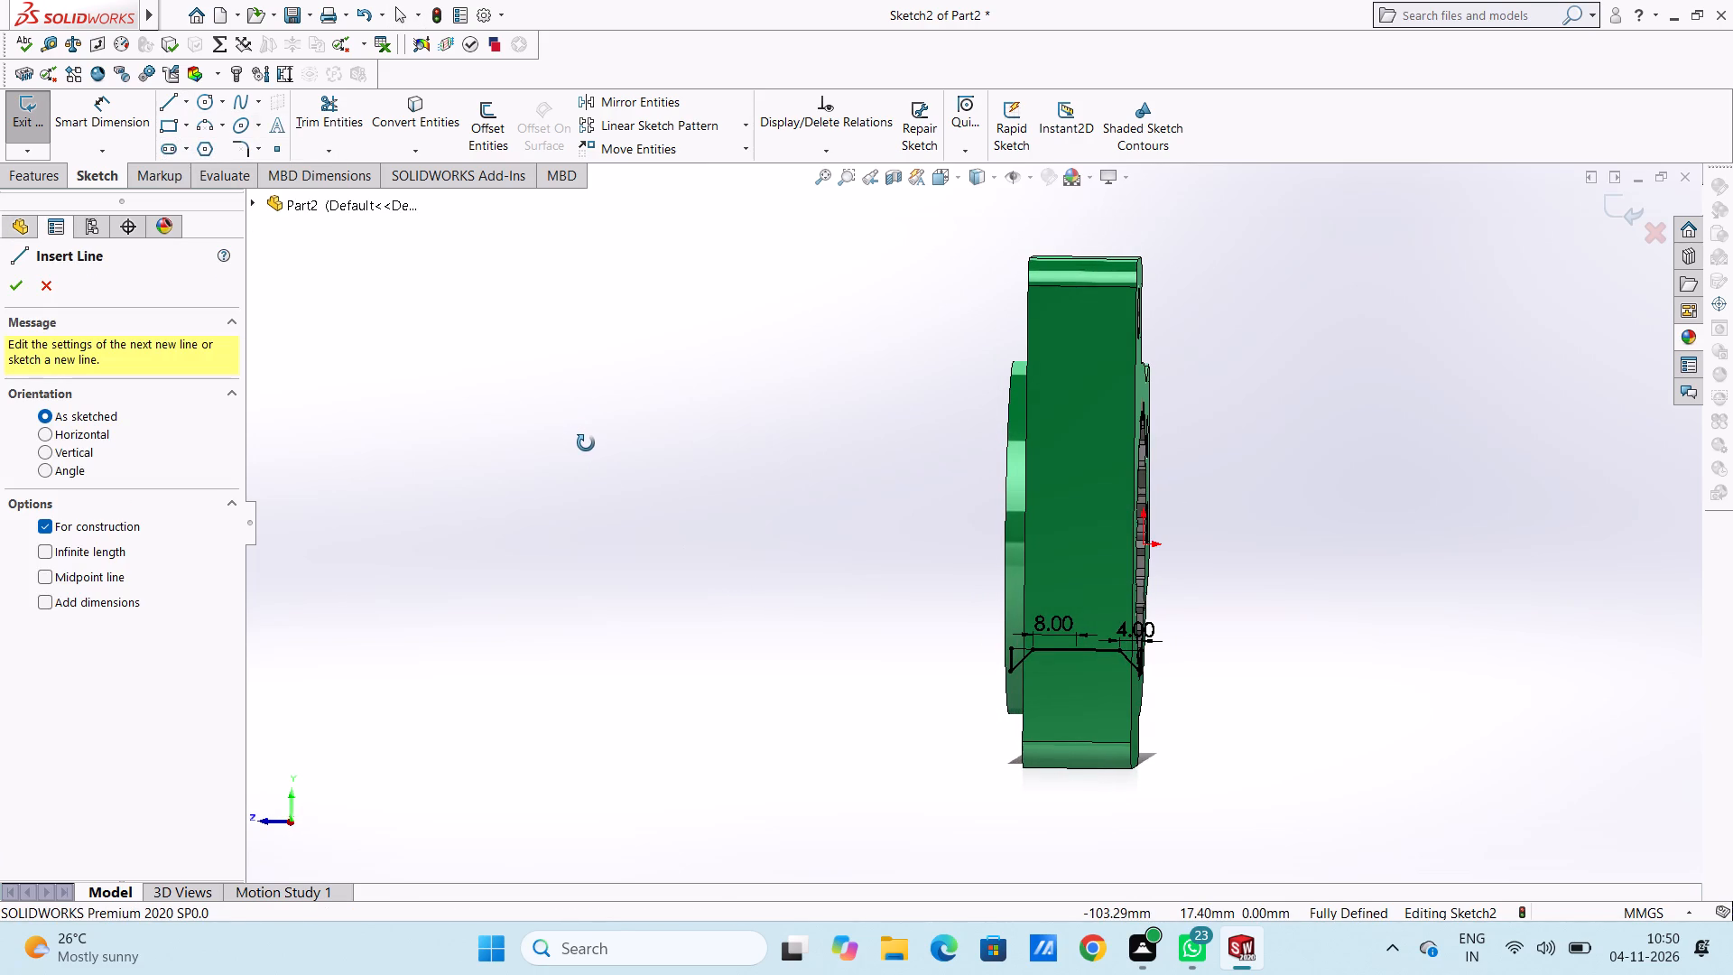
click(1142, 544)
click(1286, 546)
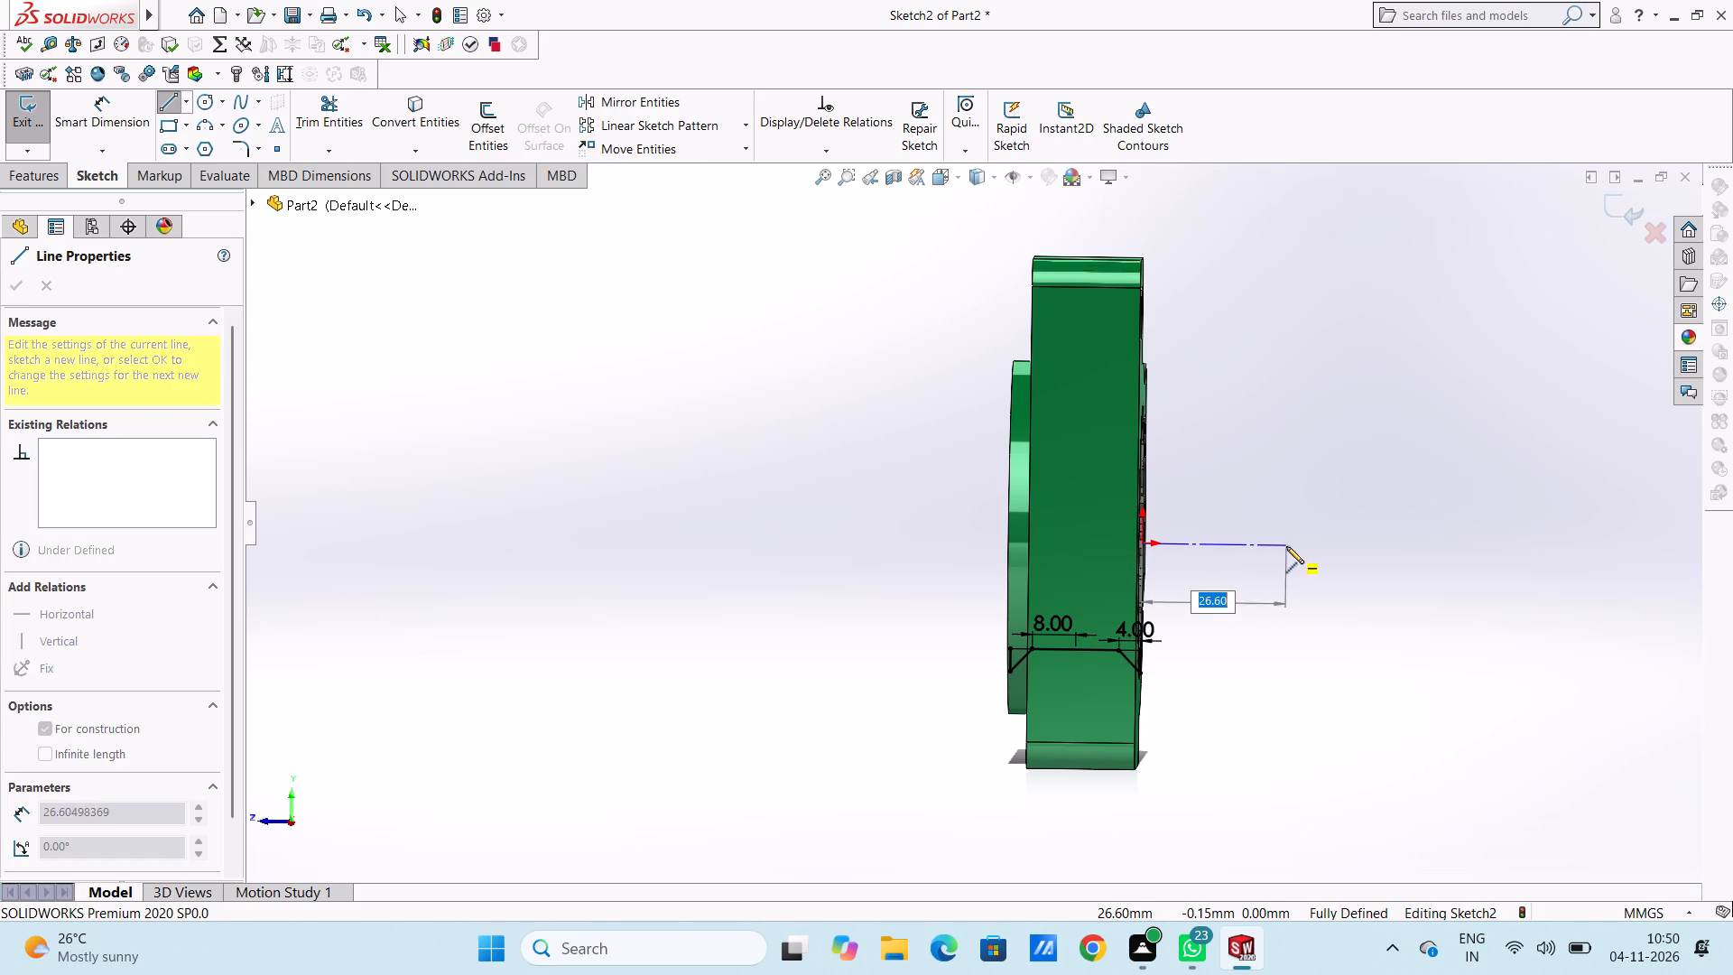
click(828, 542)
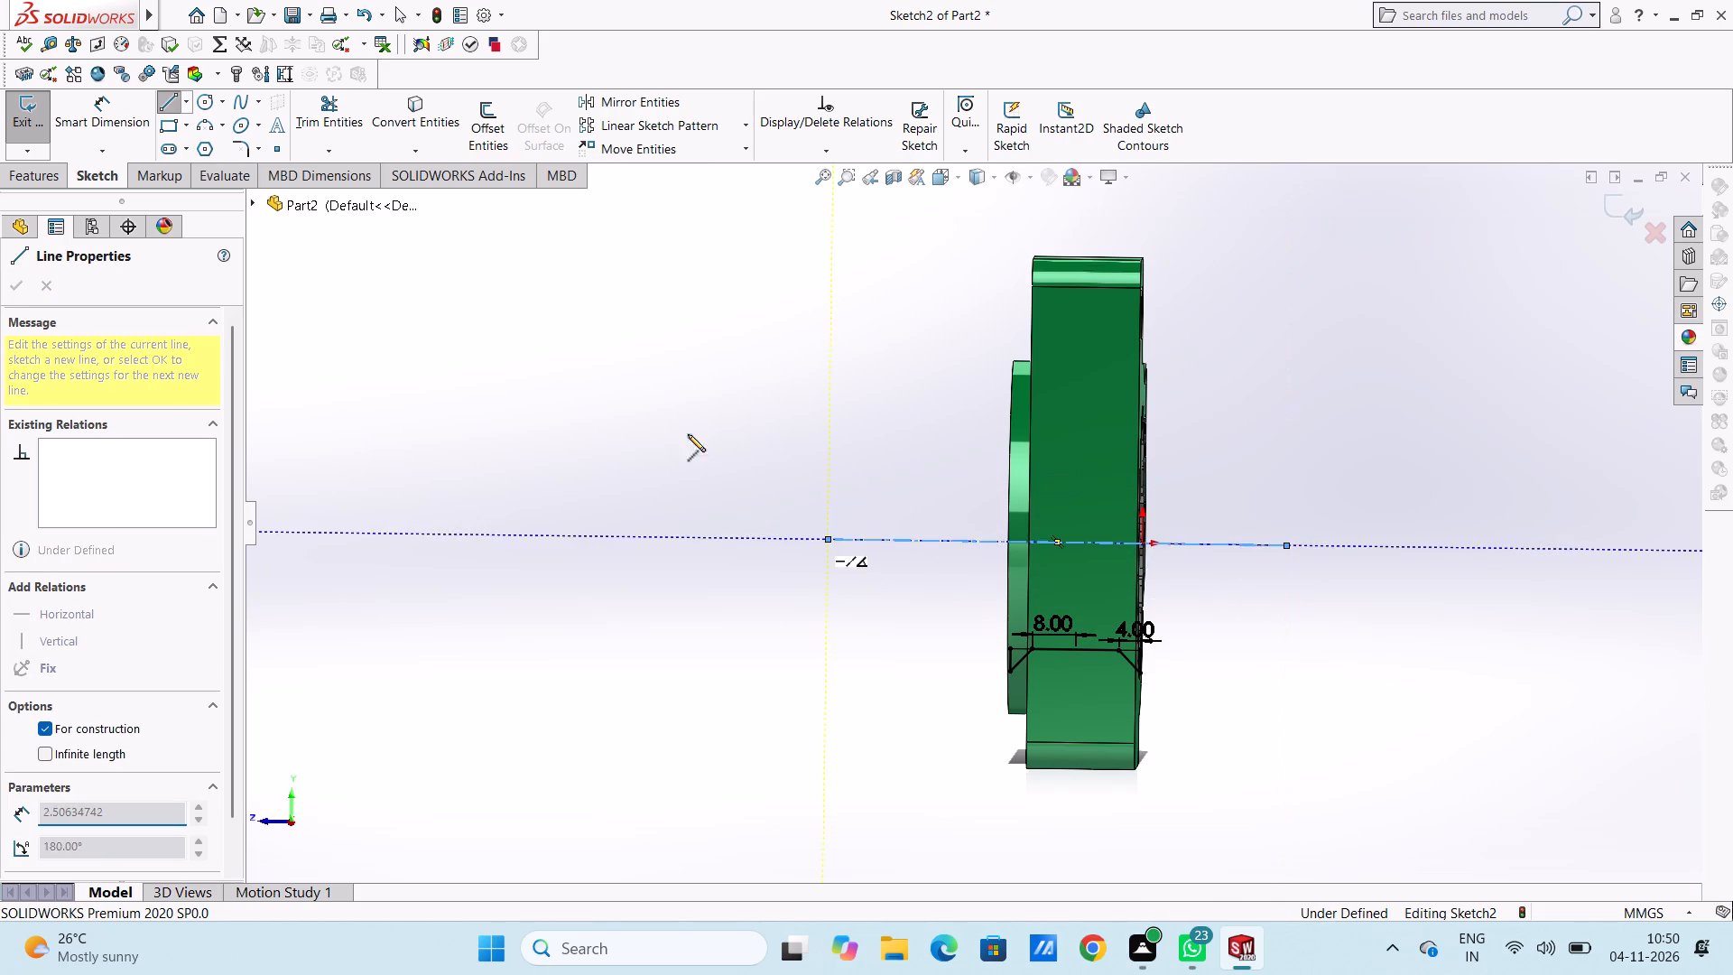
right_click(665, 331)
click(699, 341)
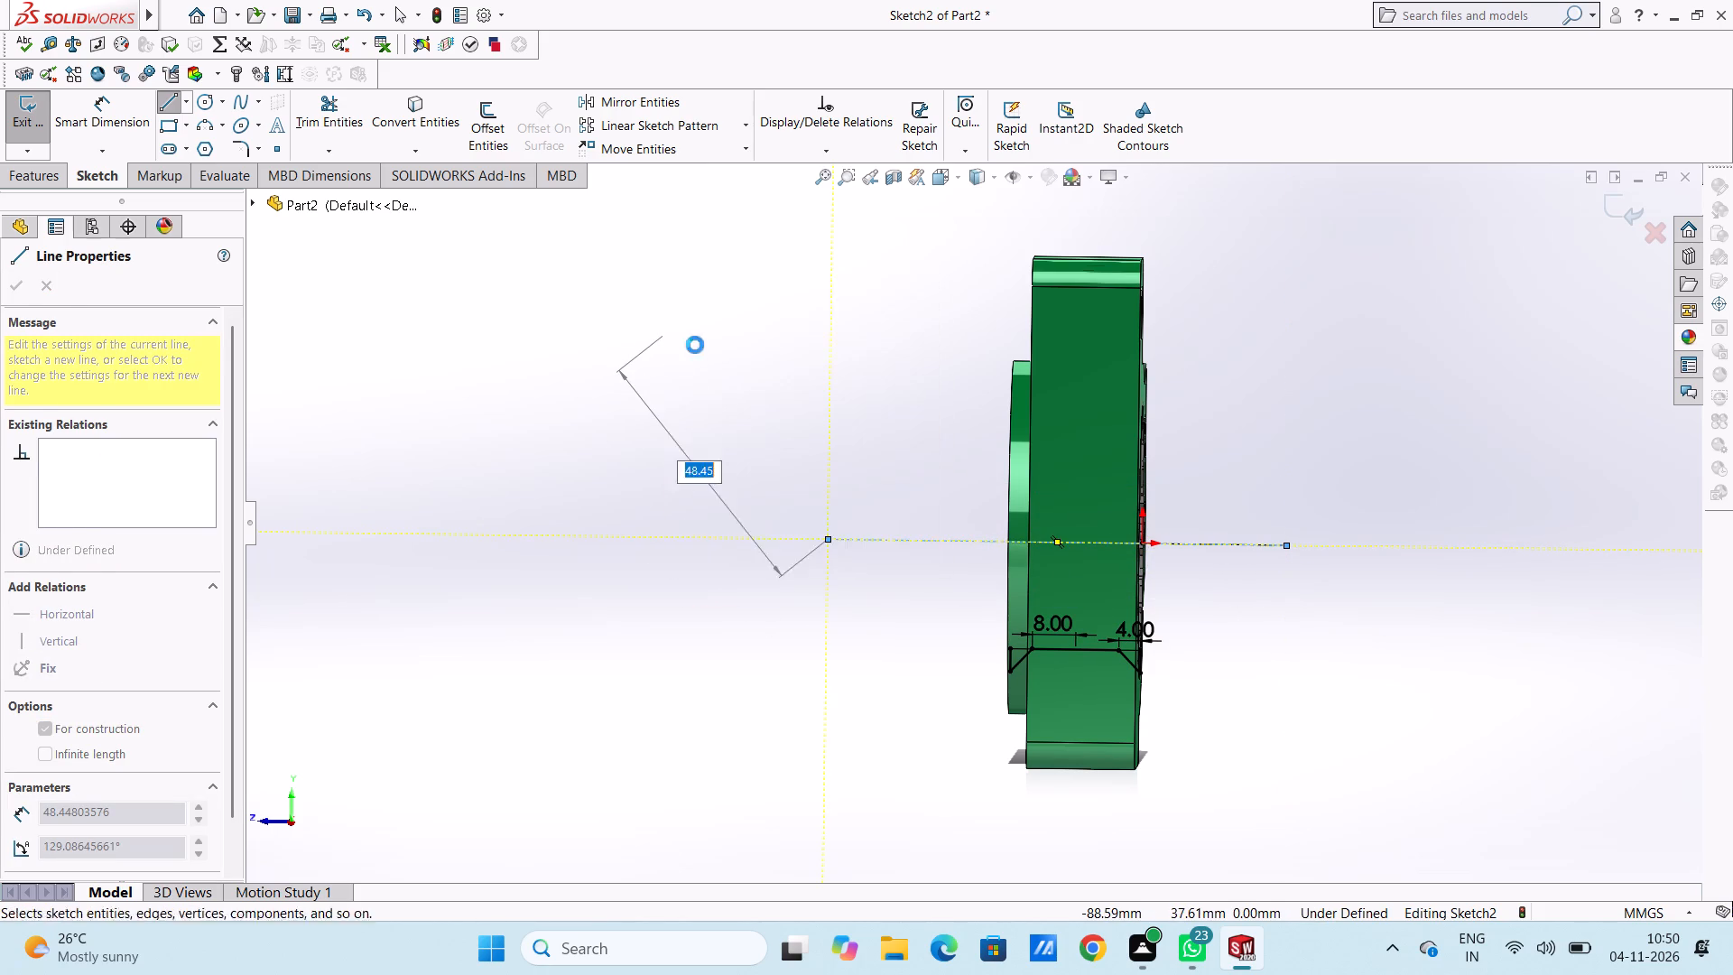
click(649, 382)
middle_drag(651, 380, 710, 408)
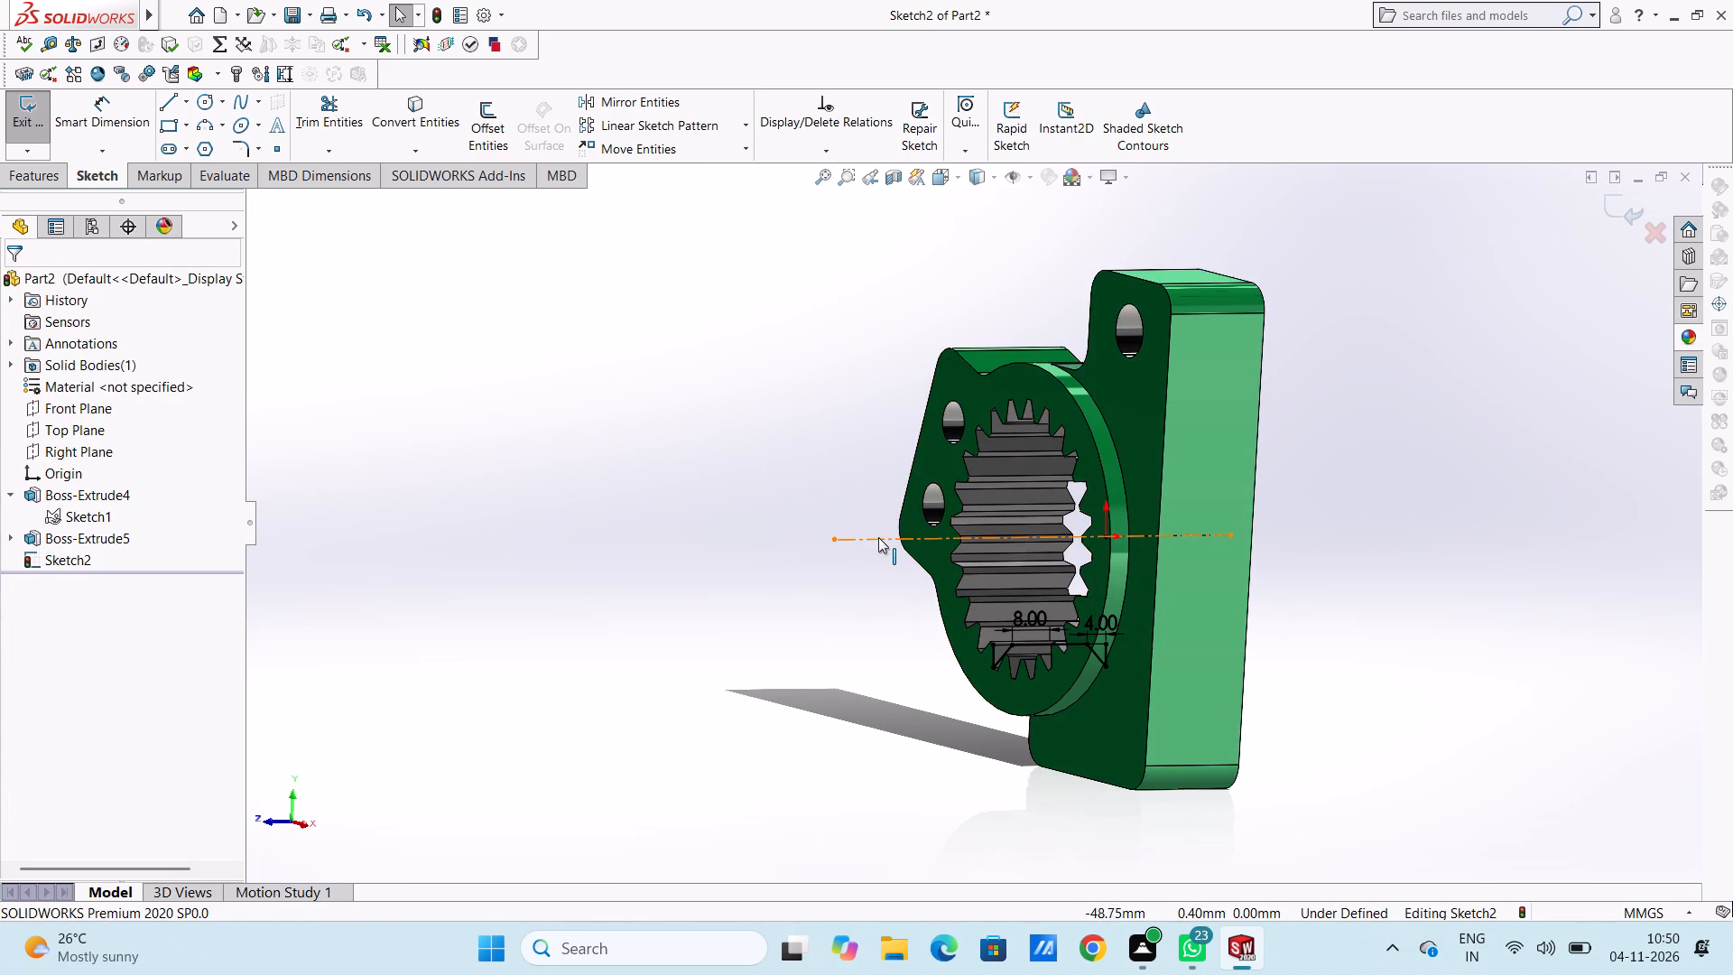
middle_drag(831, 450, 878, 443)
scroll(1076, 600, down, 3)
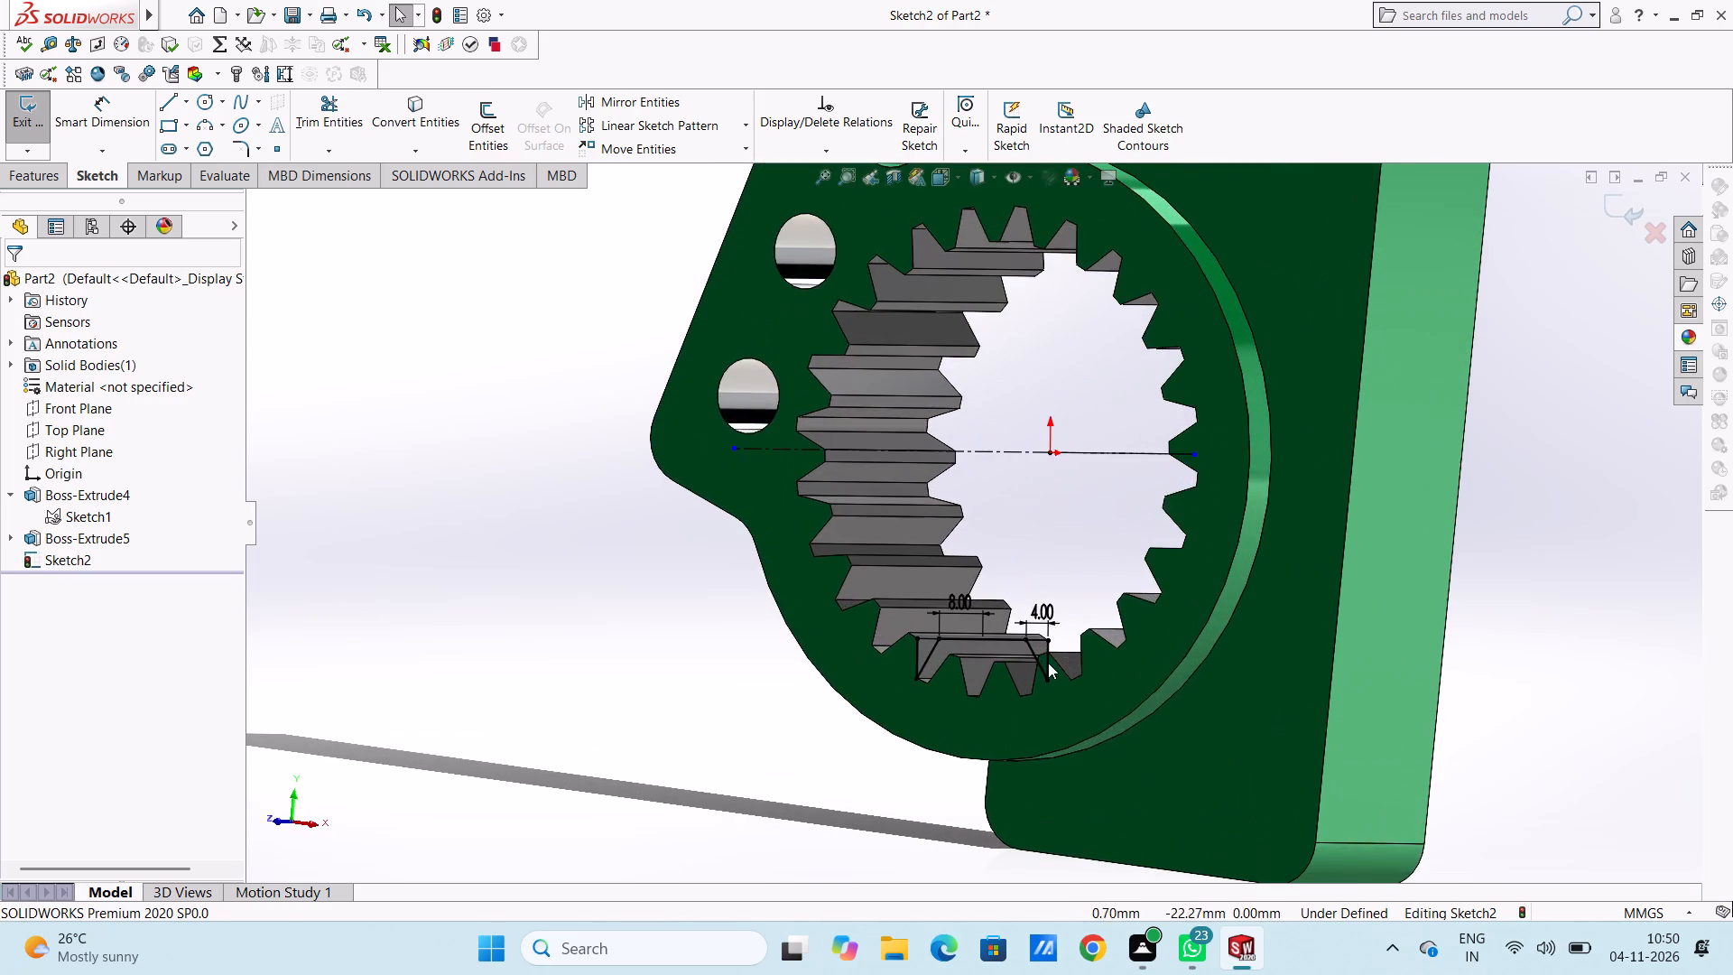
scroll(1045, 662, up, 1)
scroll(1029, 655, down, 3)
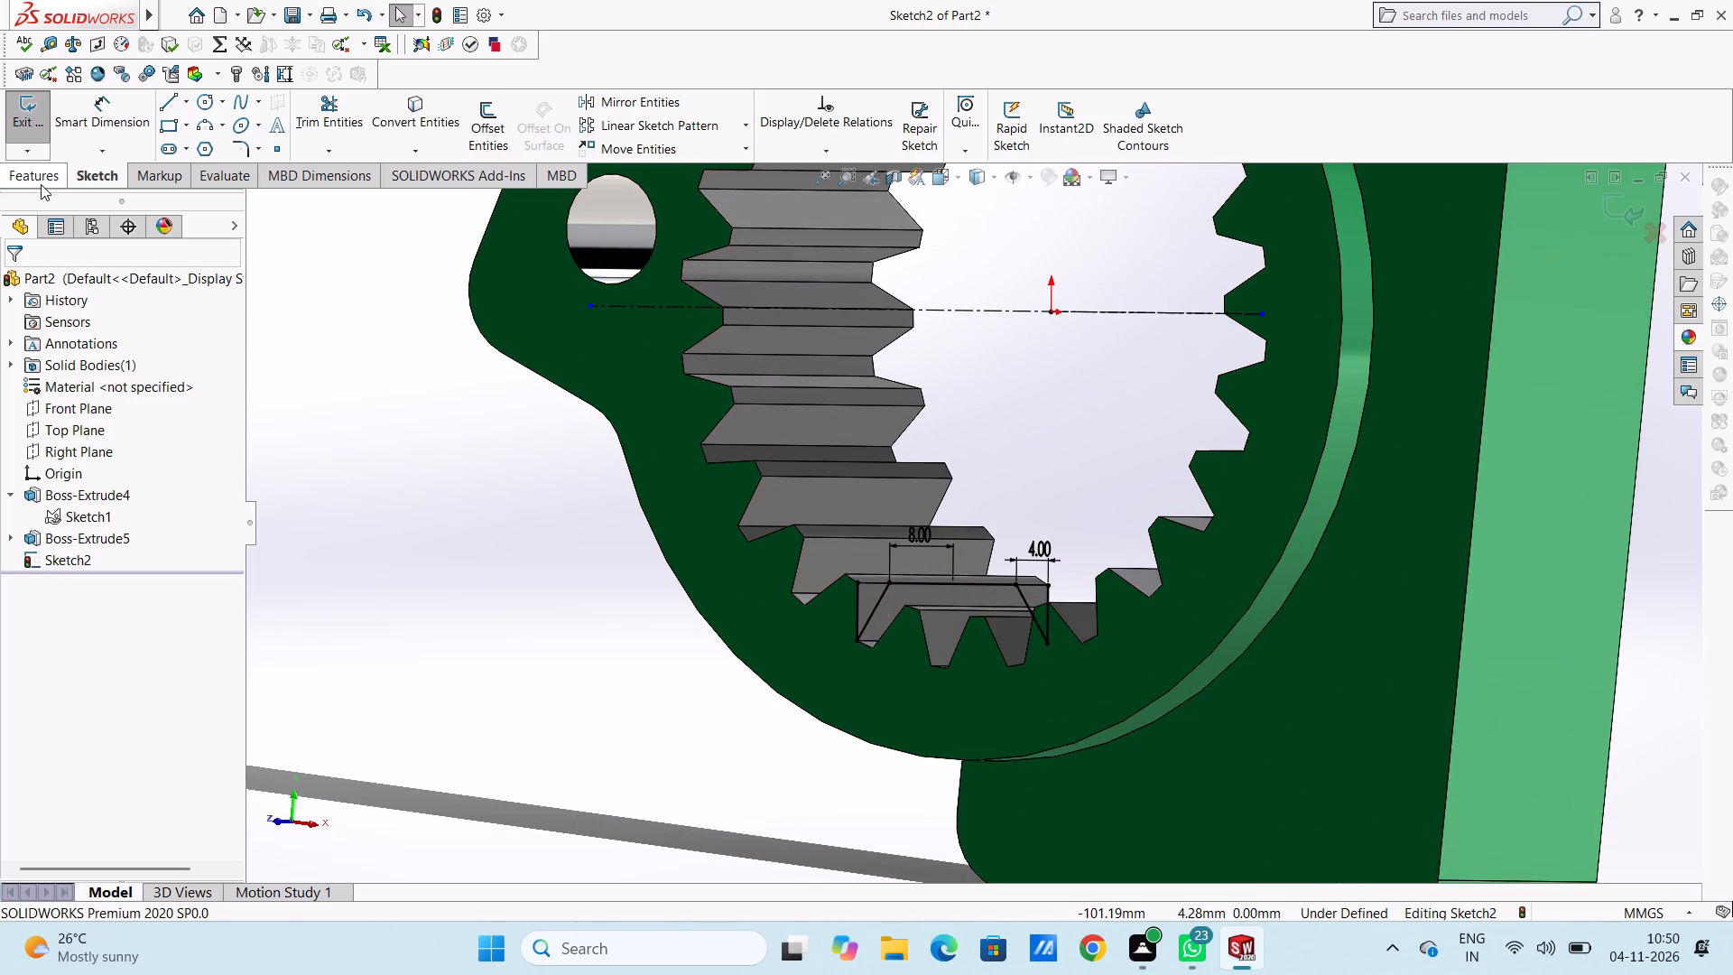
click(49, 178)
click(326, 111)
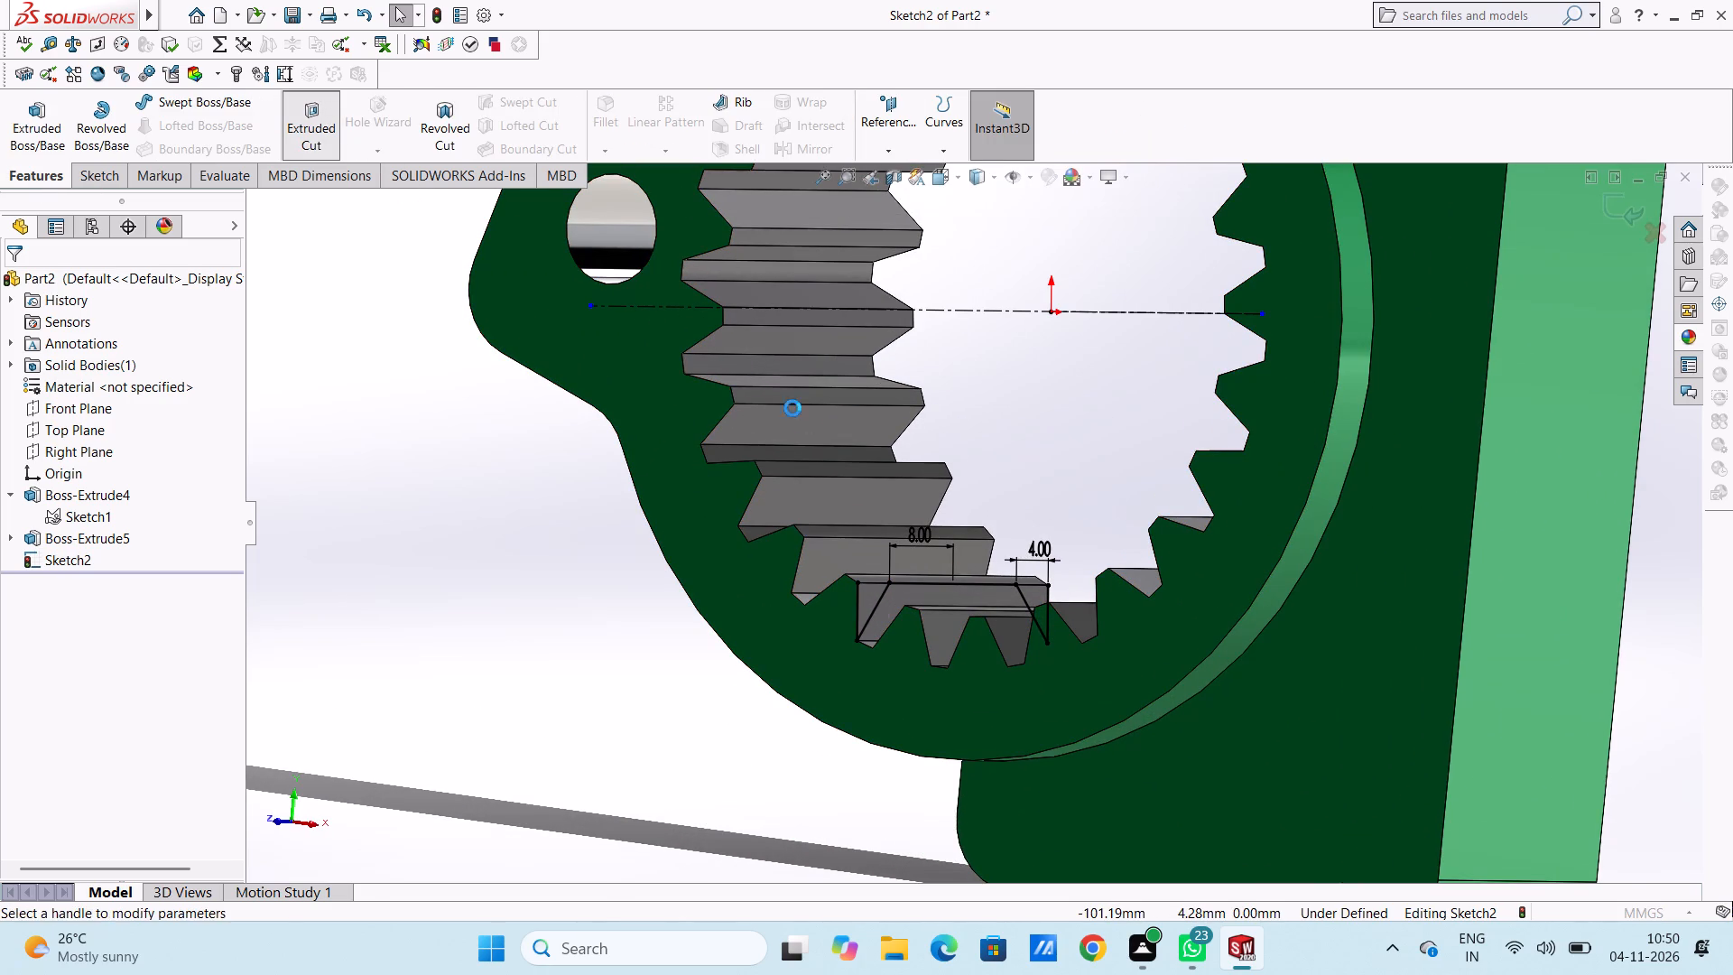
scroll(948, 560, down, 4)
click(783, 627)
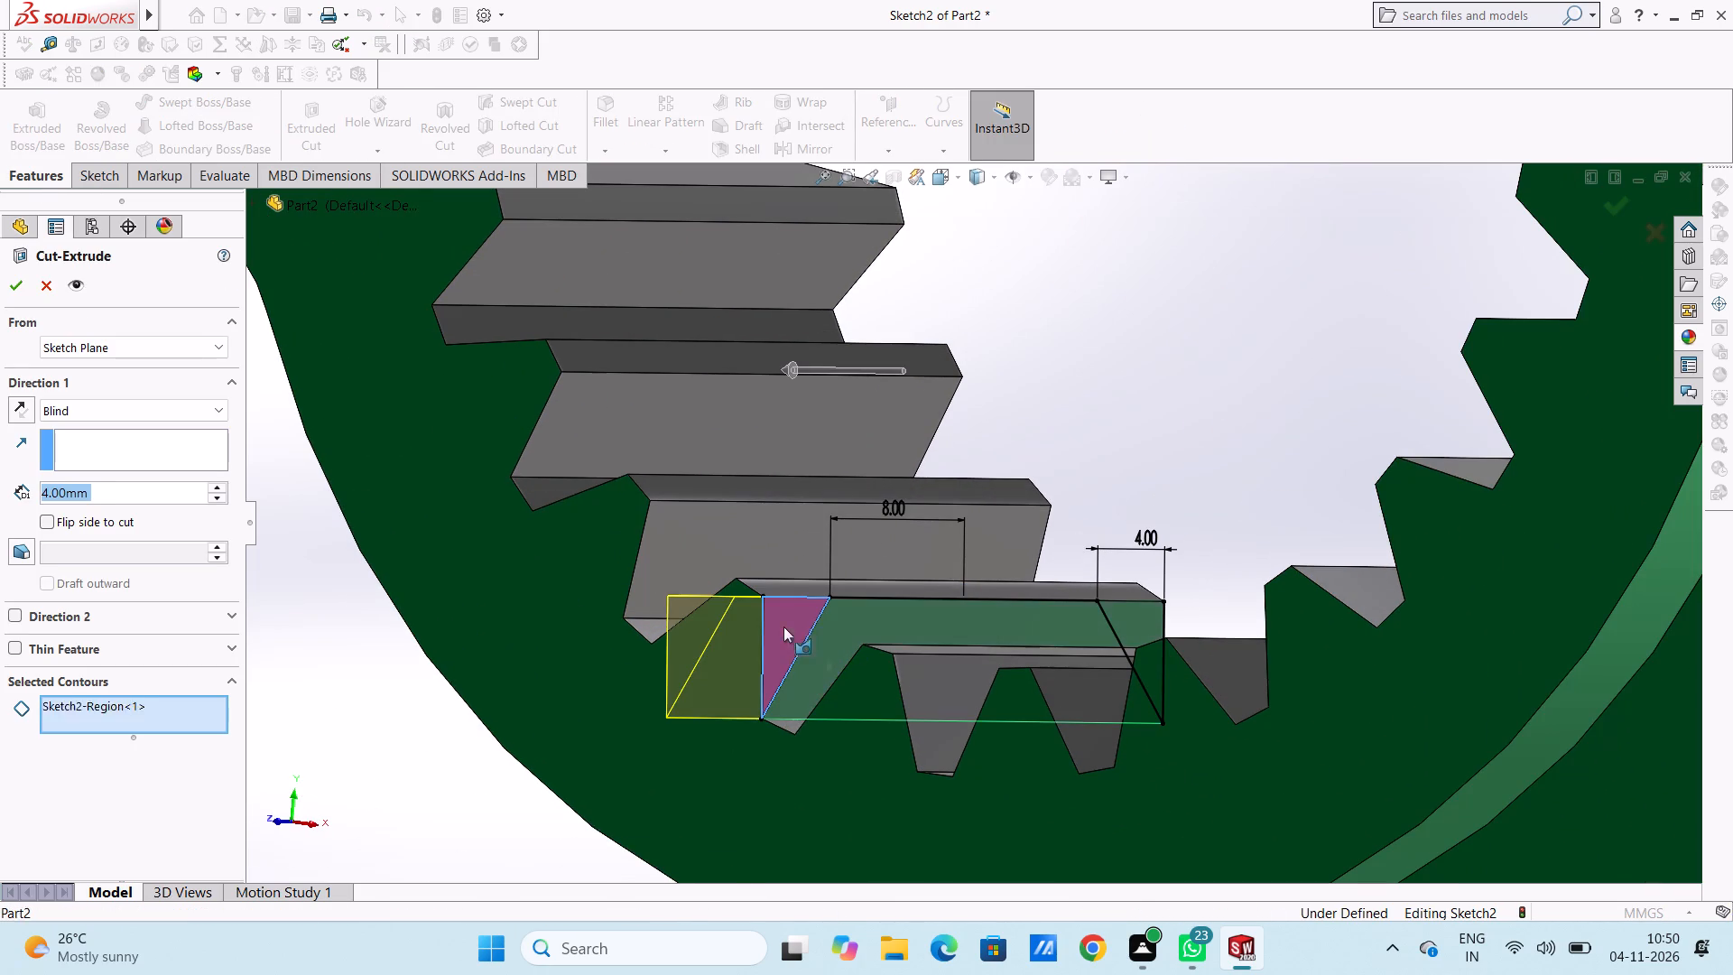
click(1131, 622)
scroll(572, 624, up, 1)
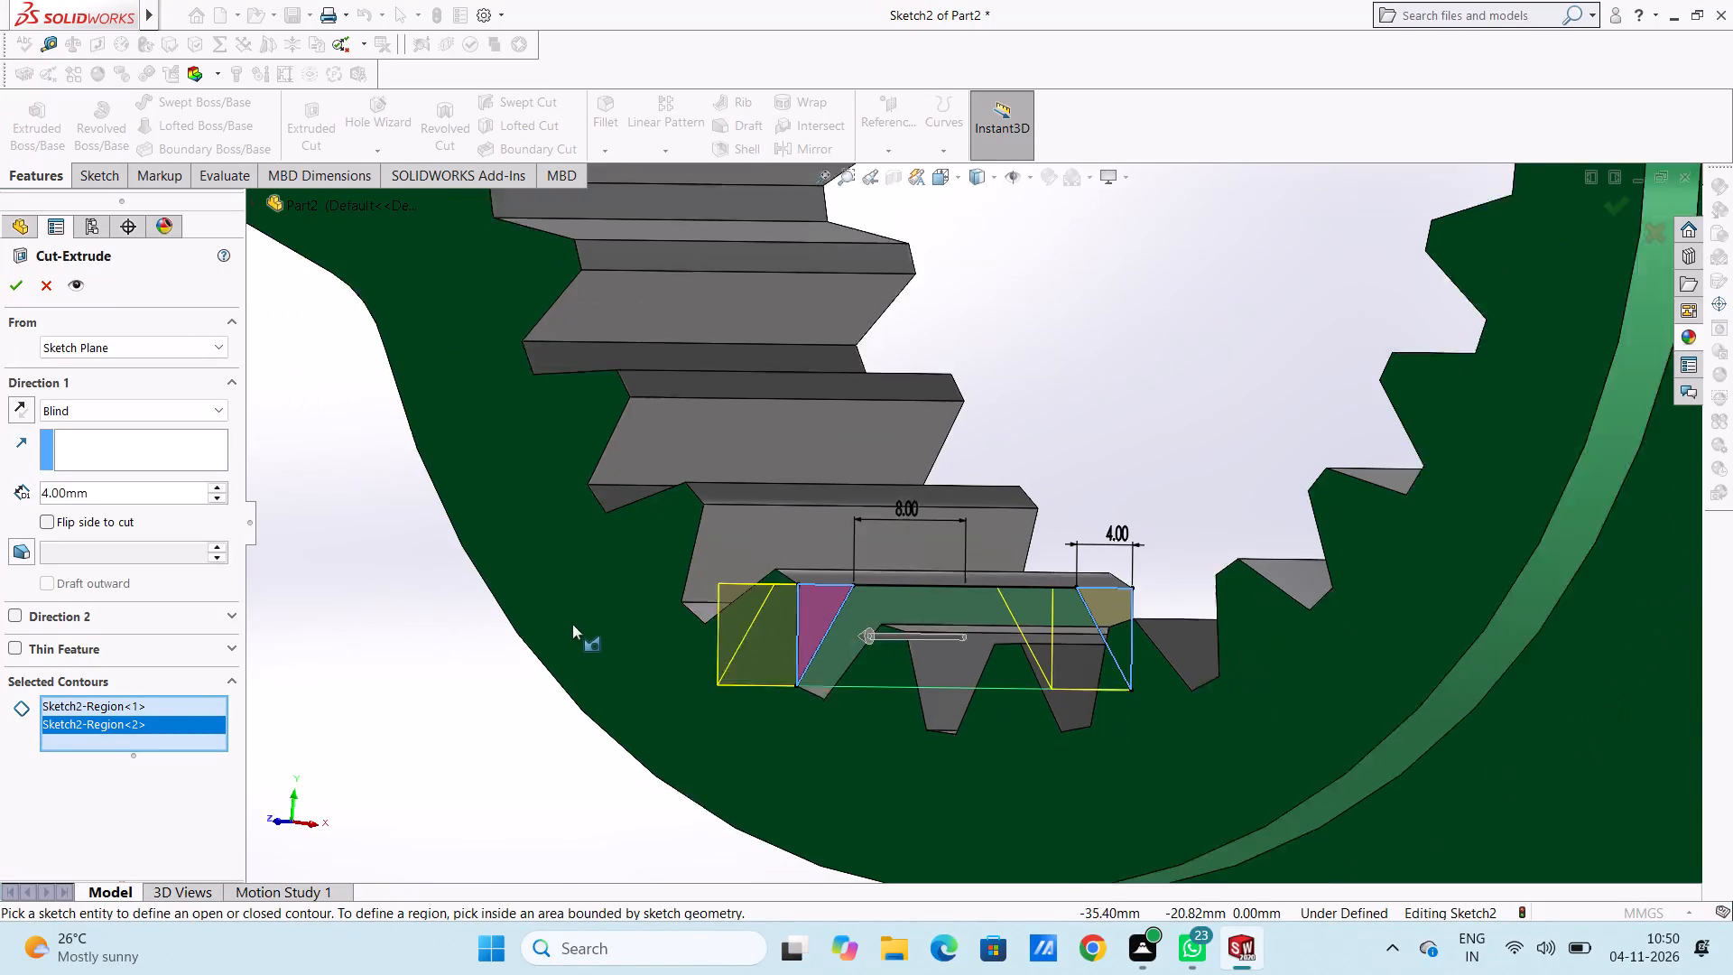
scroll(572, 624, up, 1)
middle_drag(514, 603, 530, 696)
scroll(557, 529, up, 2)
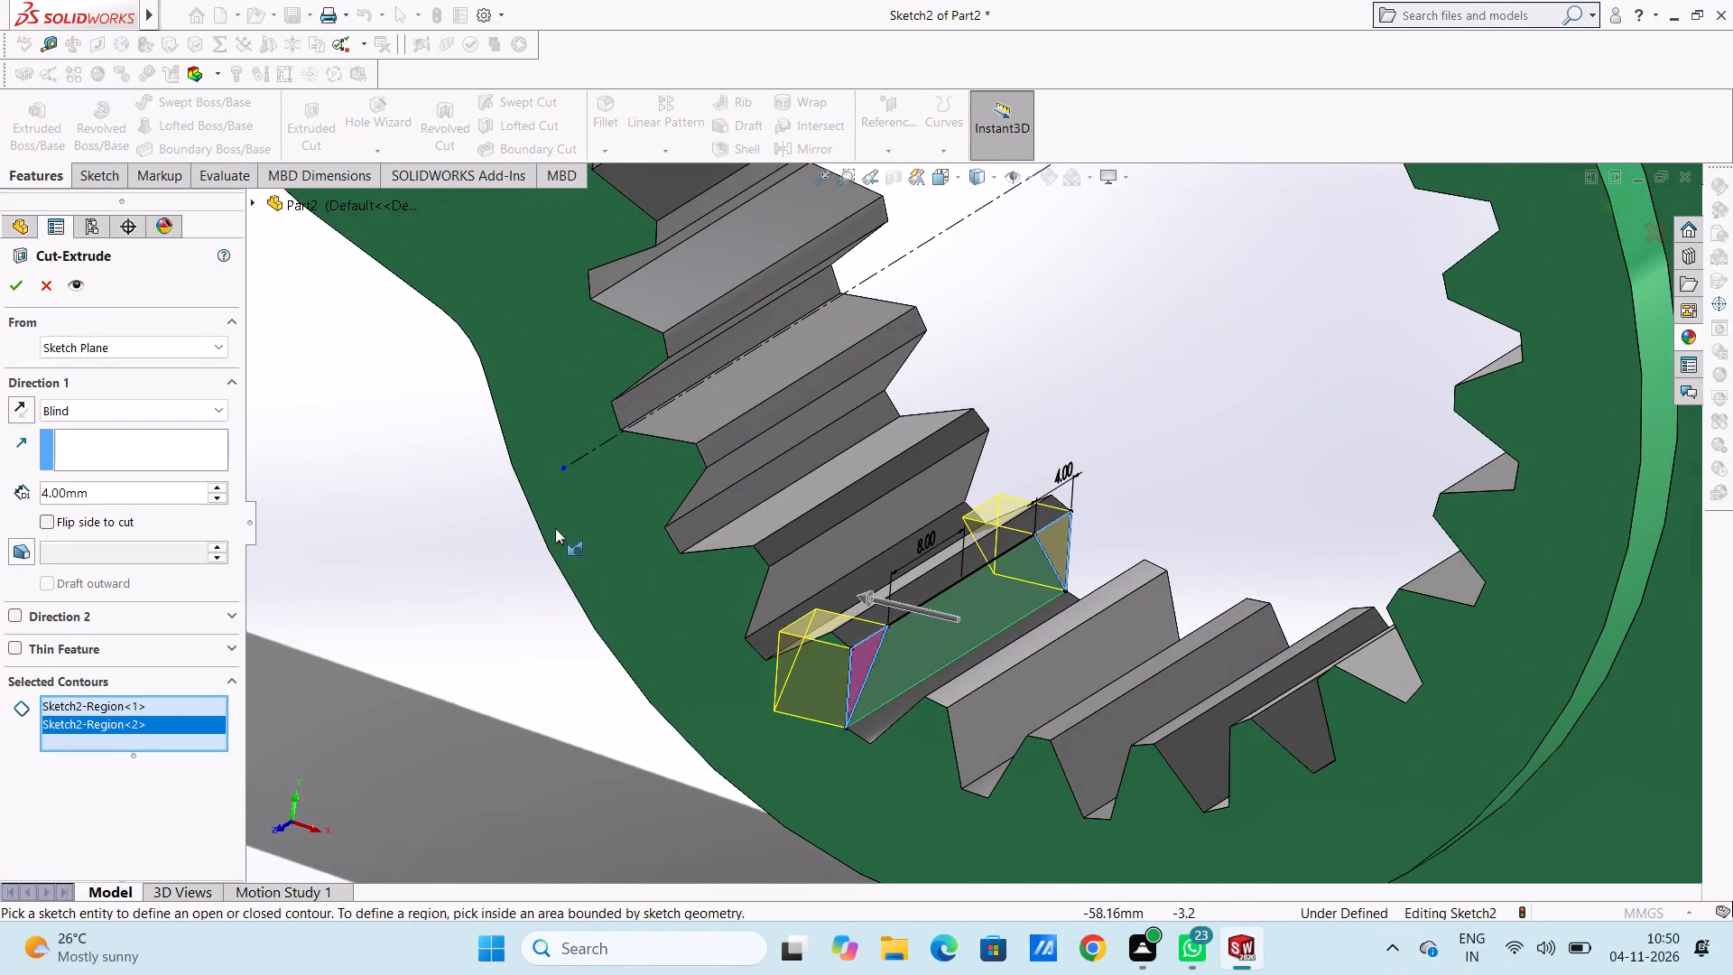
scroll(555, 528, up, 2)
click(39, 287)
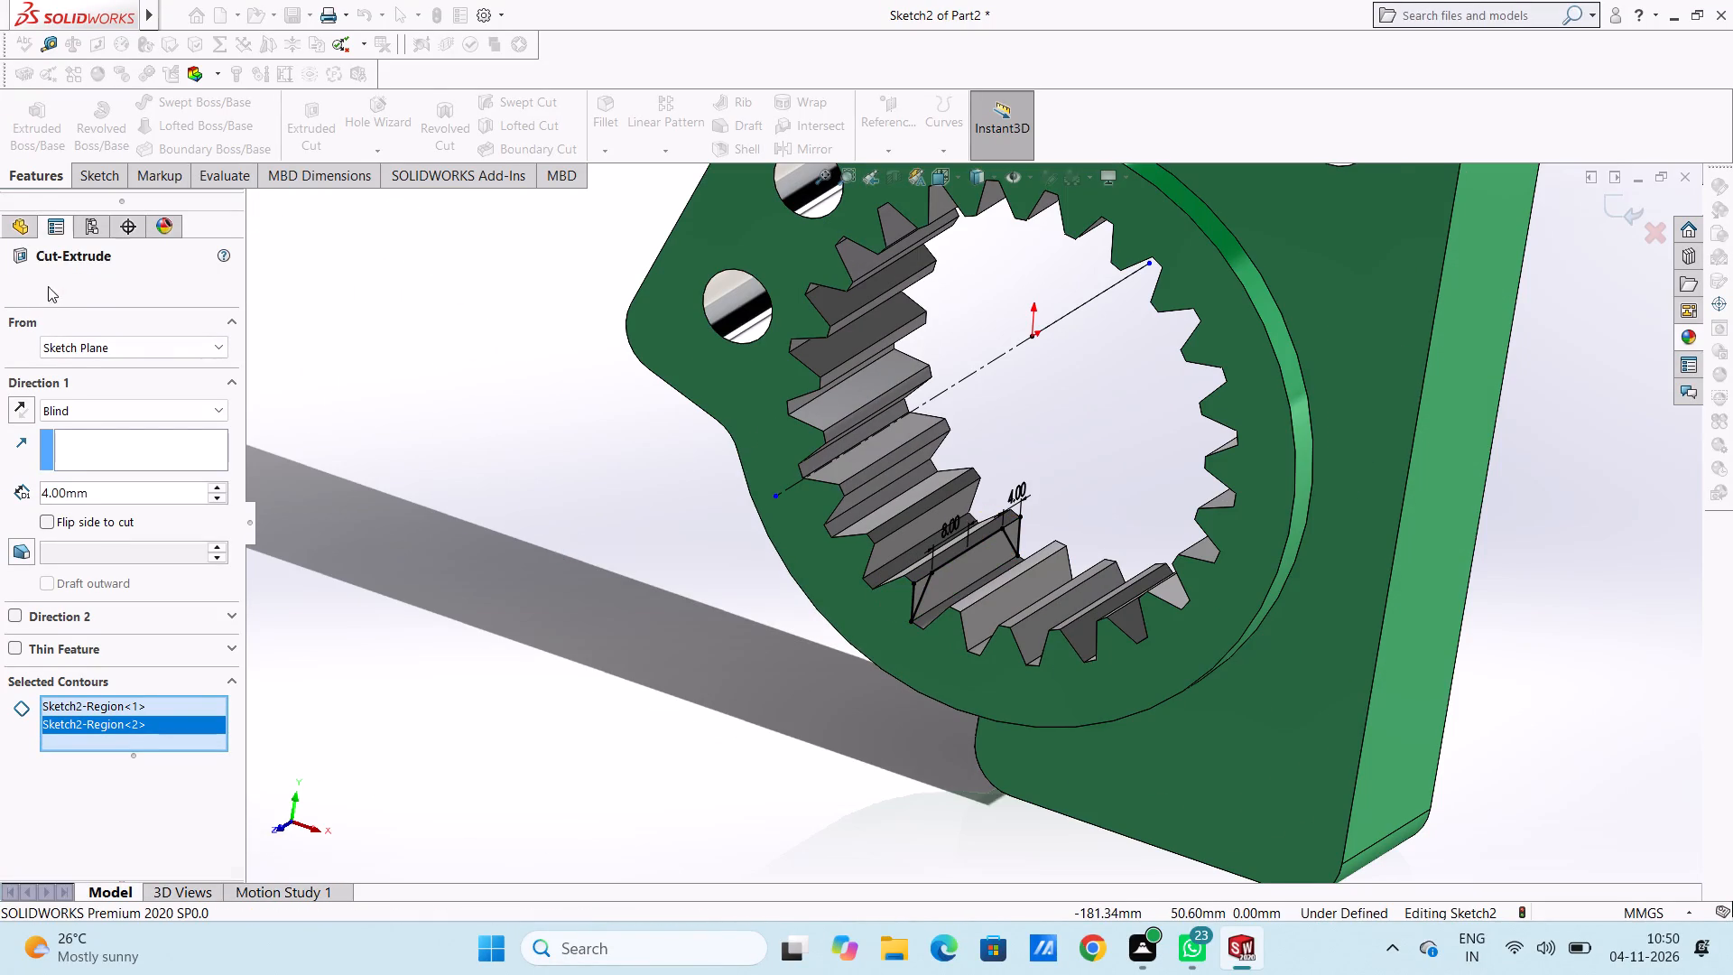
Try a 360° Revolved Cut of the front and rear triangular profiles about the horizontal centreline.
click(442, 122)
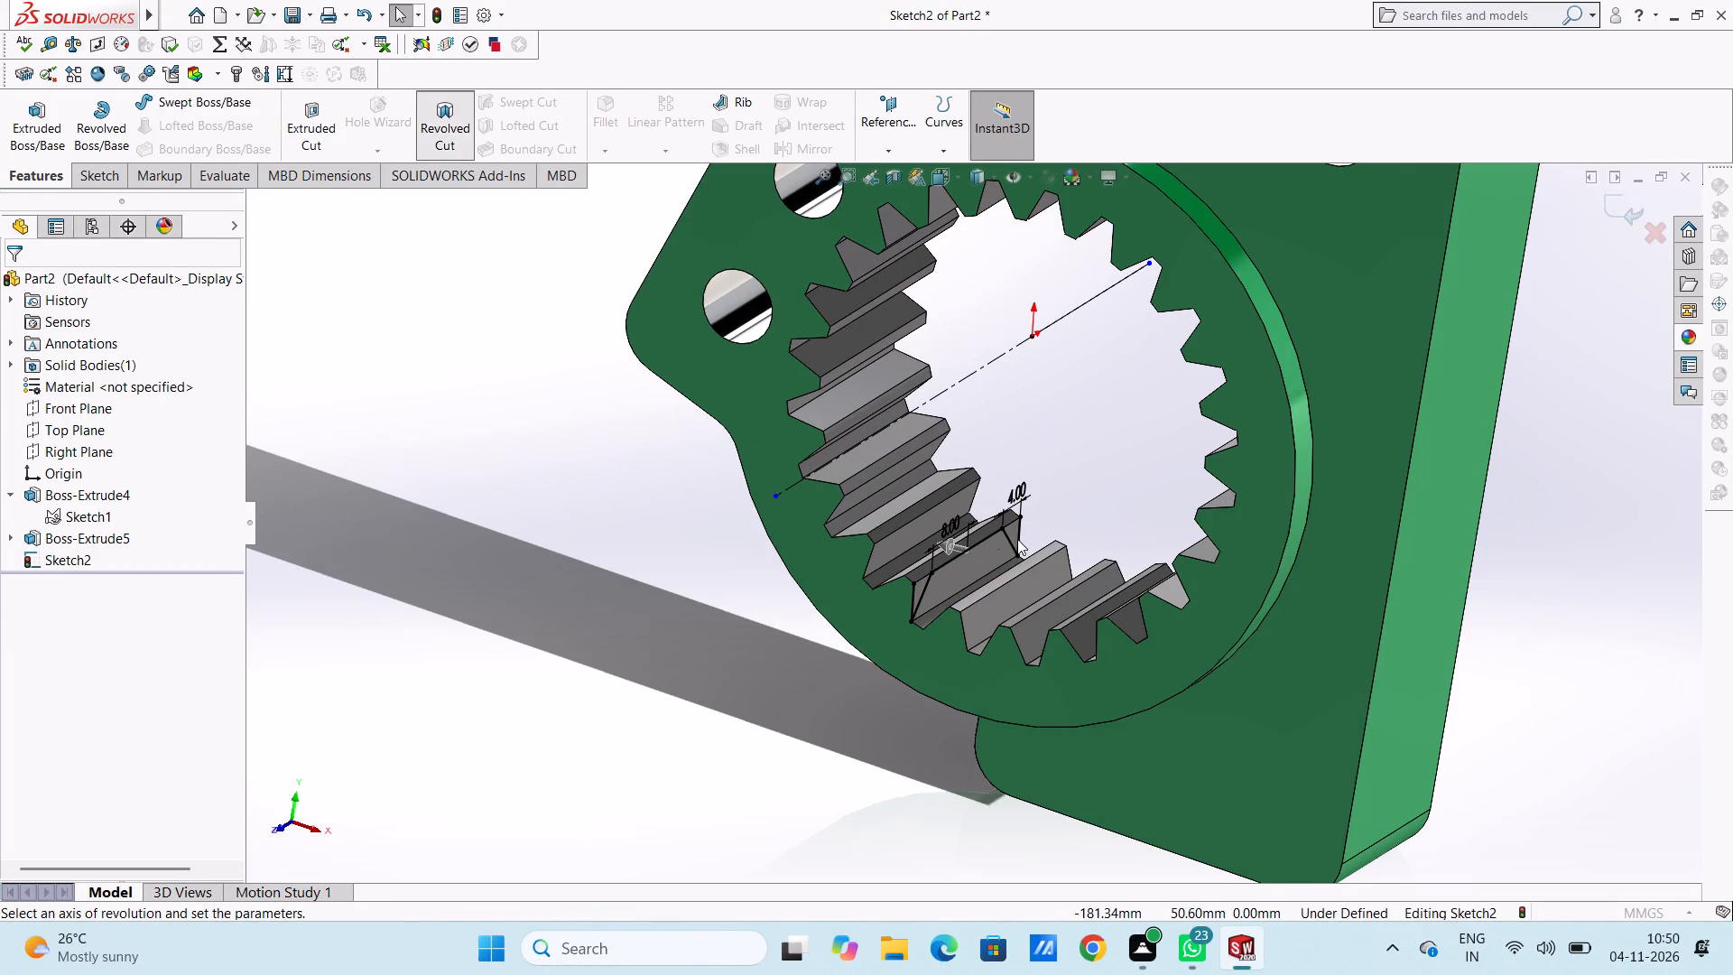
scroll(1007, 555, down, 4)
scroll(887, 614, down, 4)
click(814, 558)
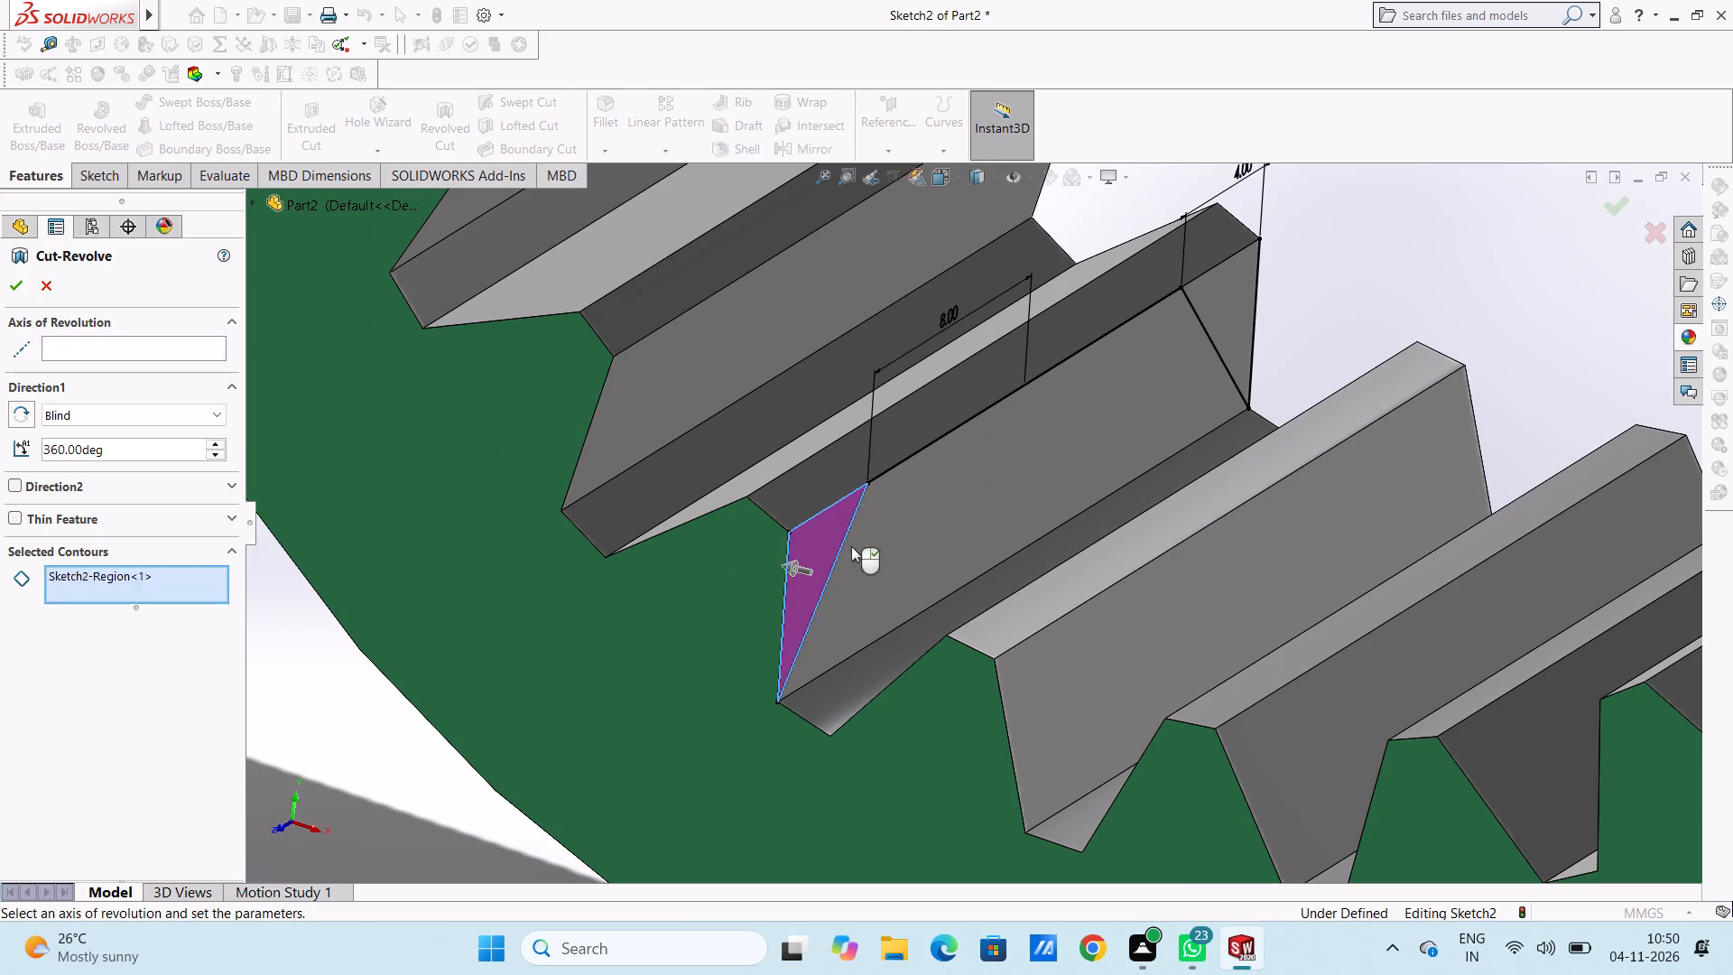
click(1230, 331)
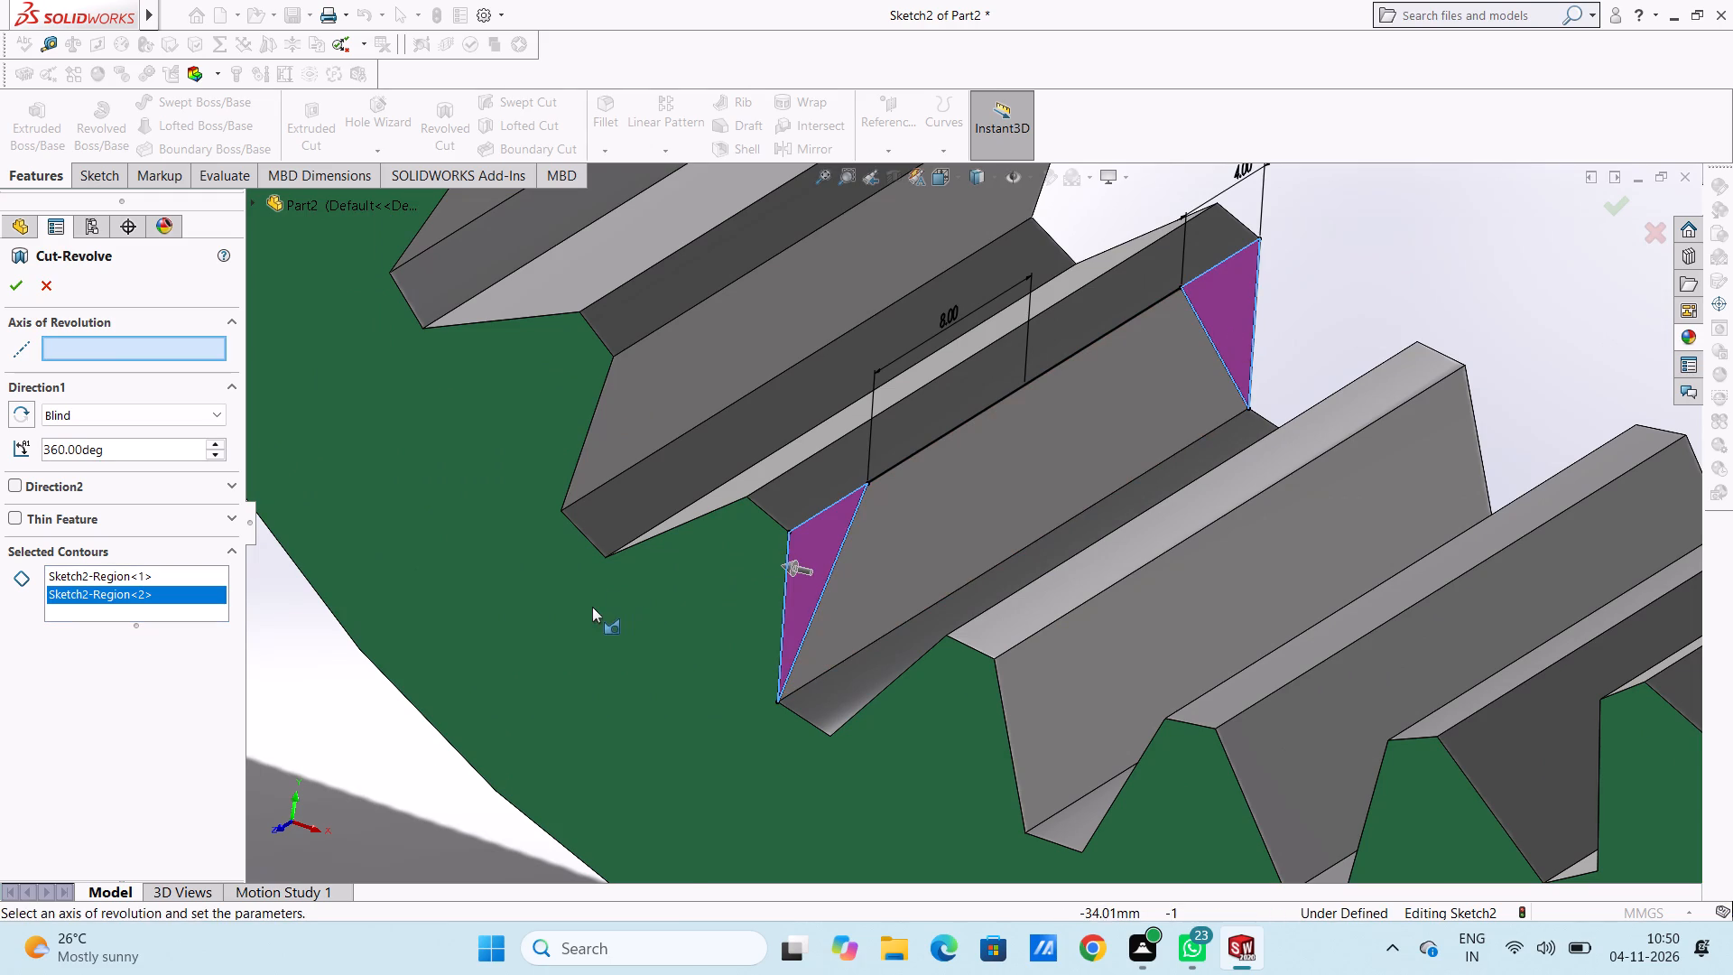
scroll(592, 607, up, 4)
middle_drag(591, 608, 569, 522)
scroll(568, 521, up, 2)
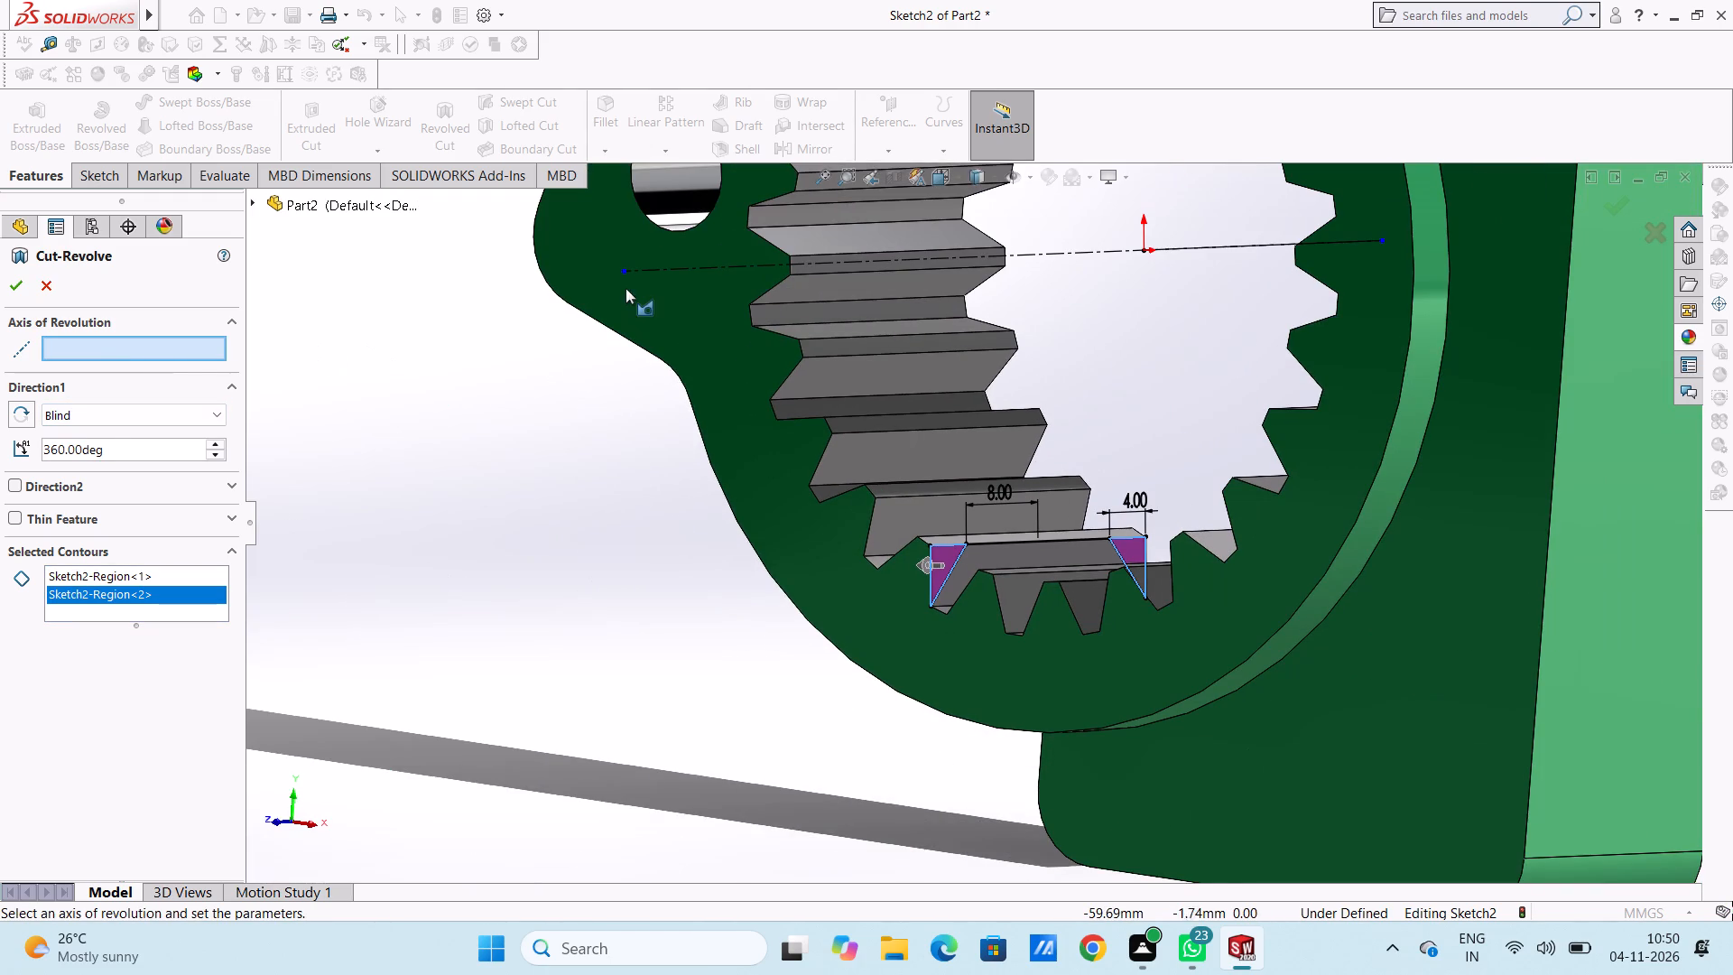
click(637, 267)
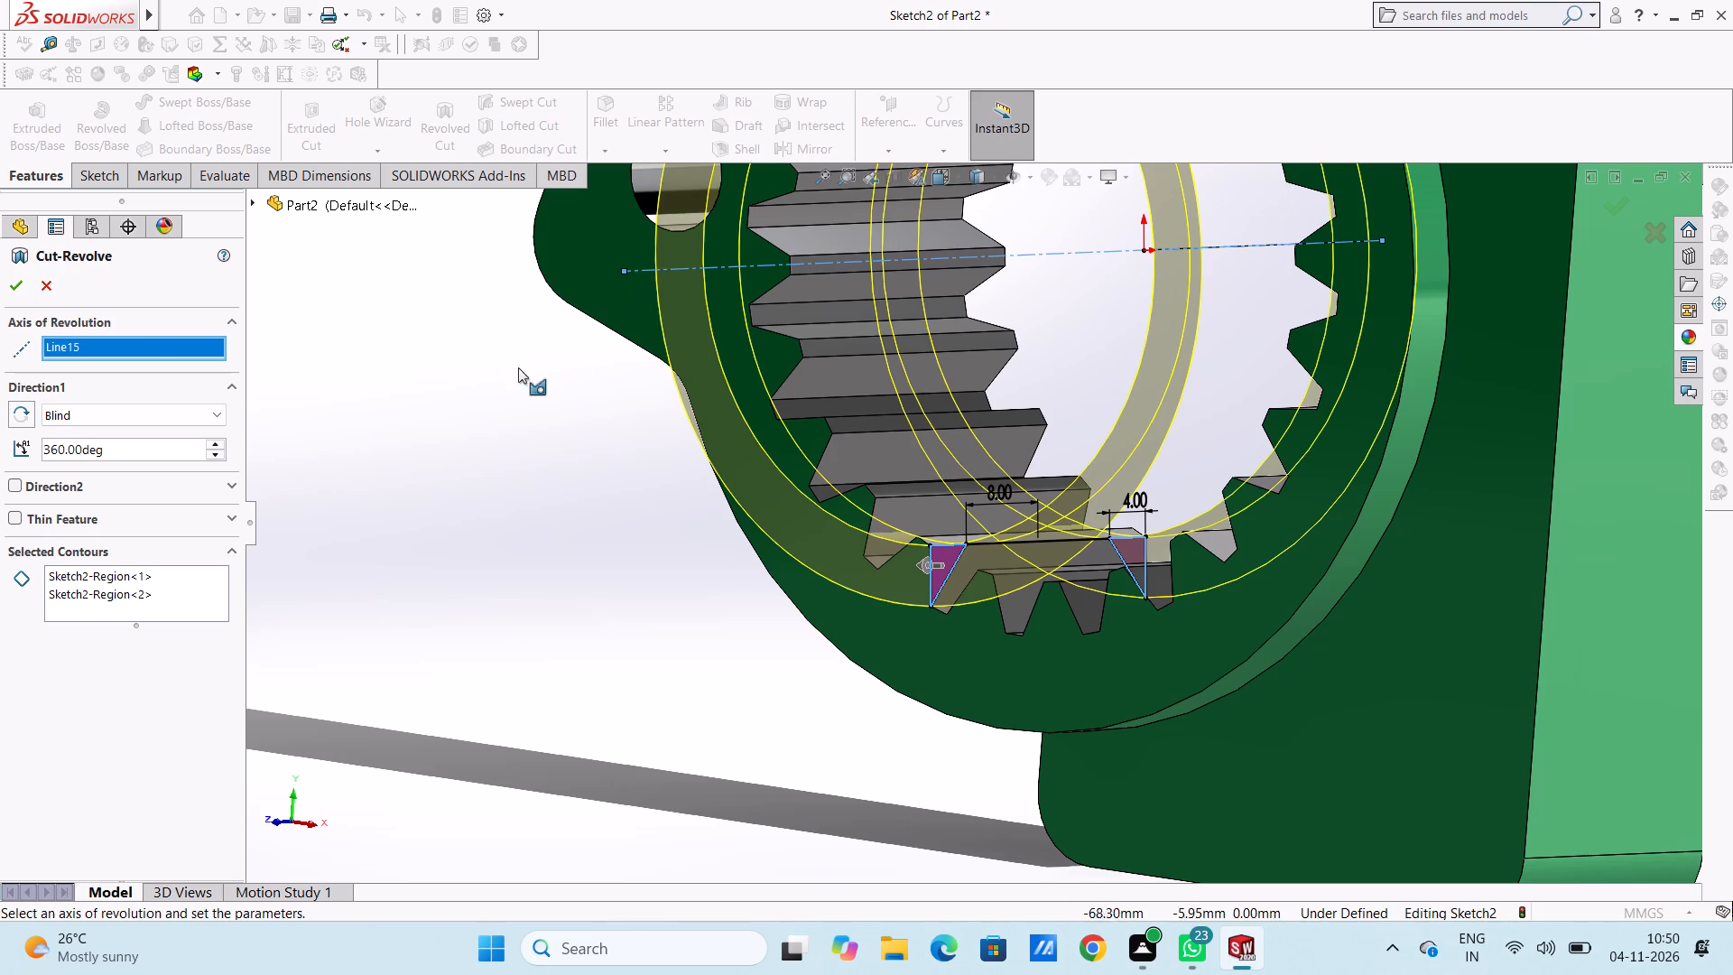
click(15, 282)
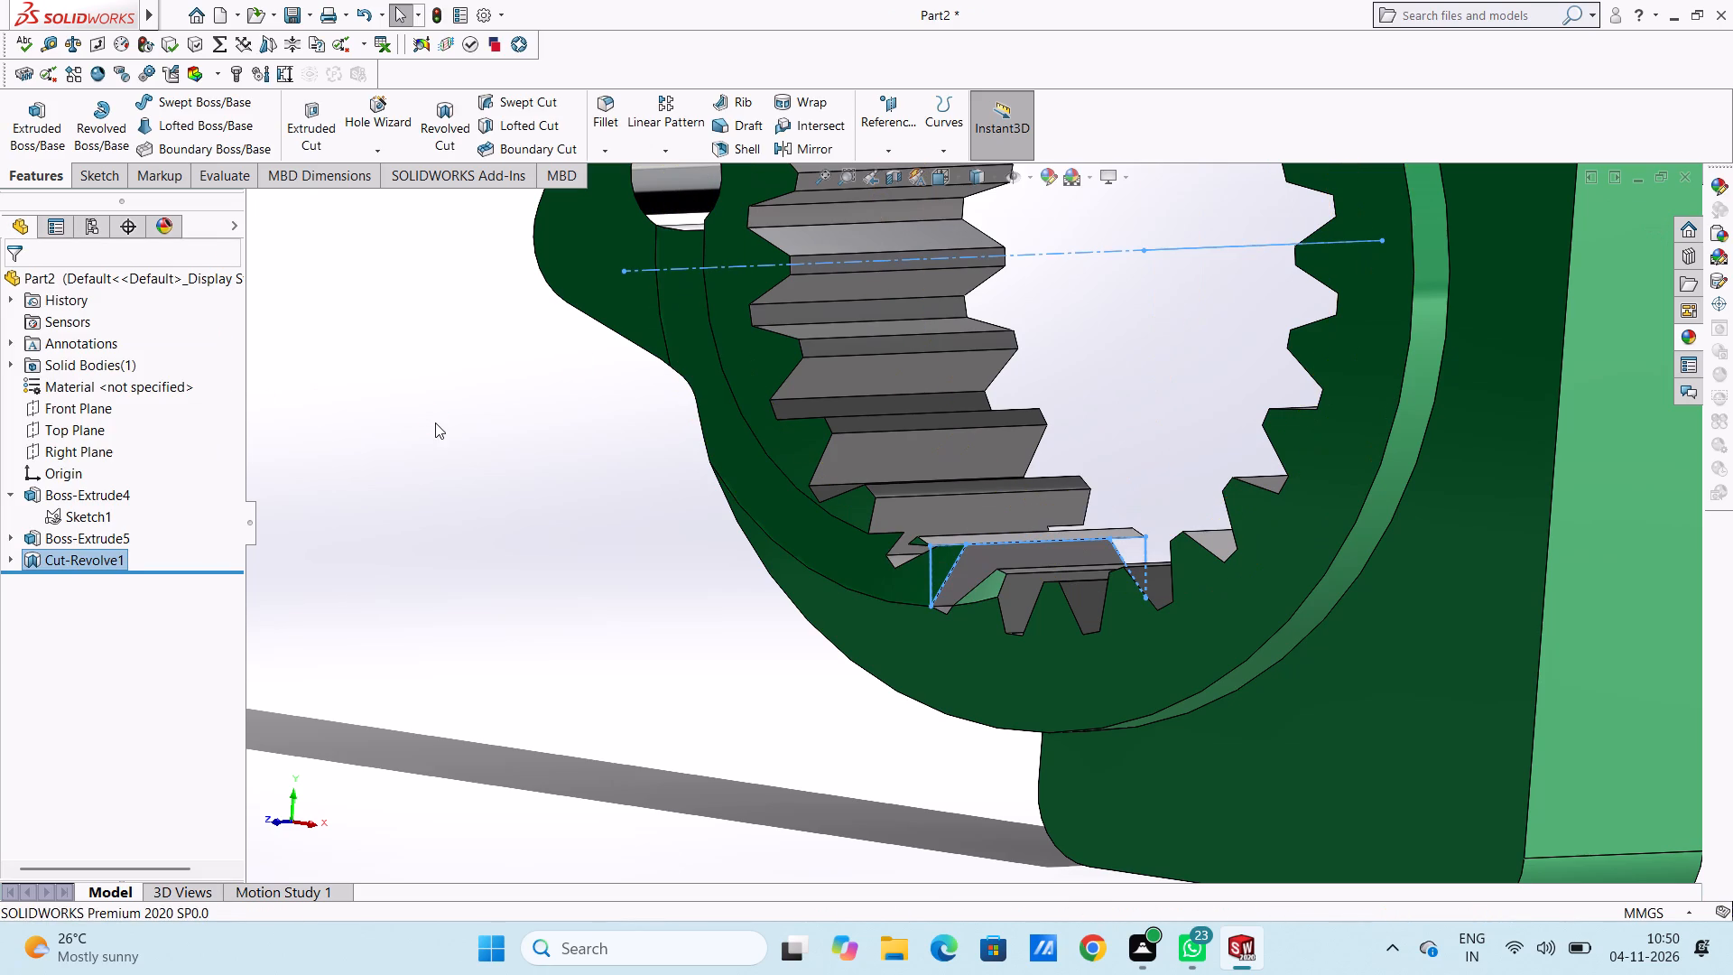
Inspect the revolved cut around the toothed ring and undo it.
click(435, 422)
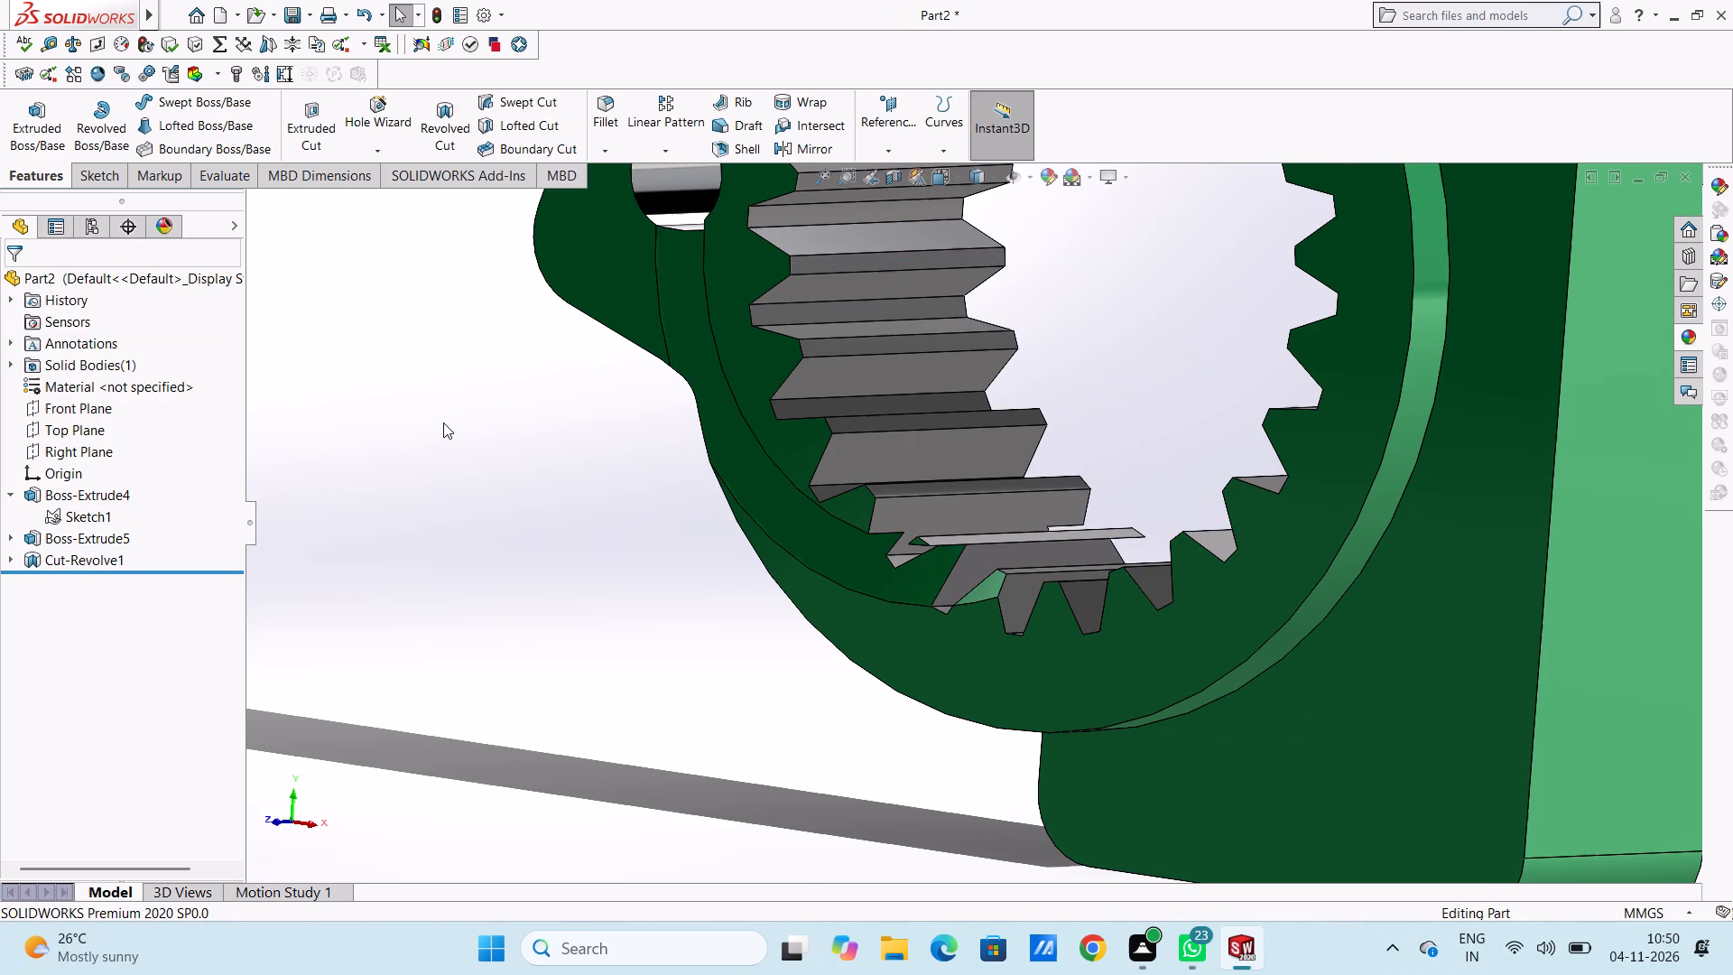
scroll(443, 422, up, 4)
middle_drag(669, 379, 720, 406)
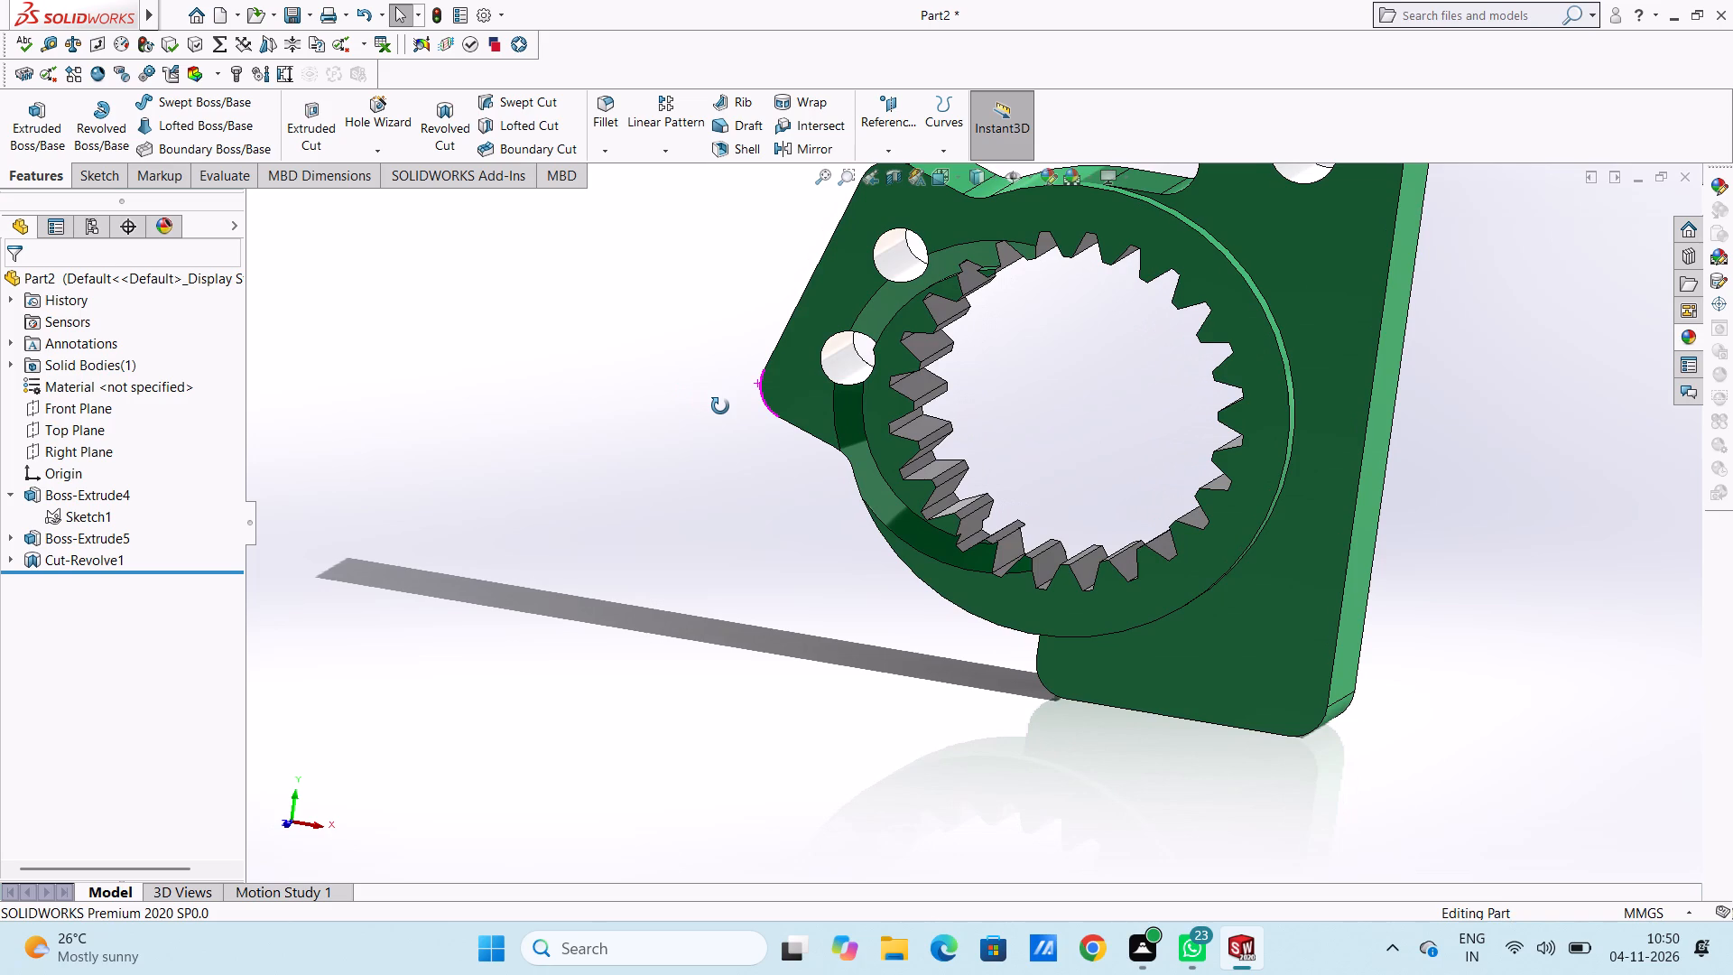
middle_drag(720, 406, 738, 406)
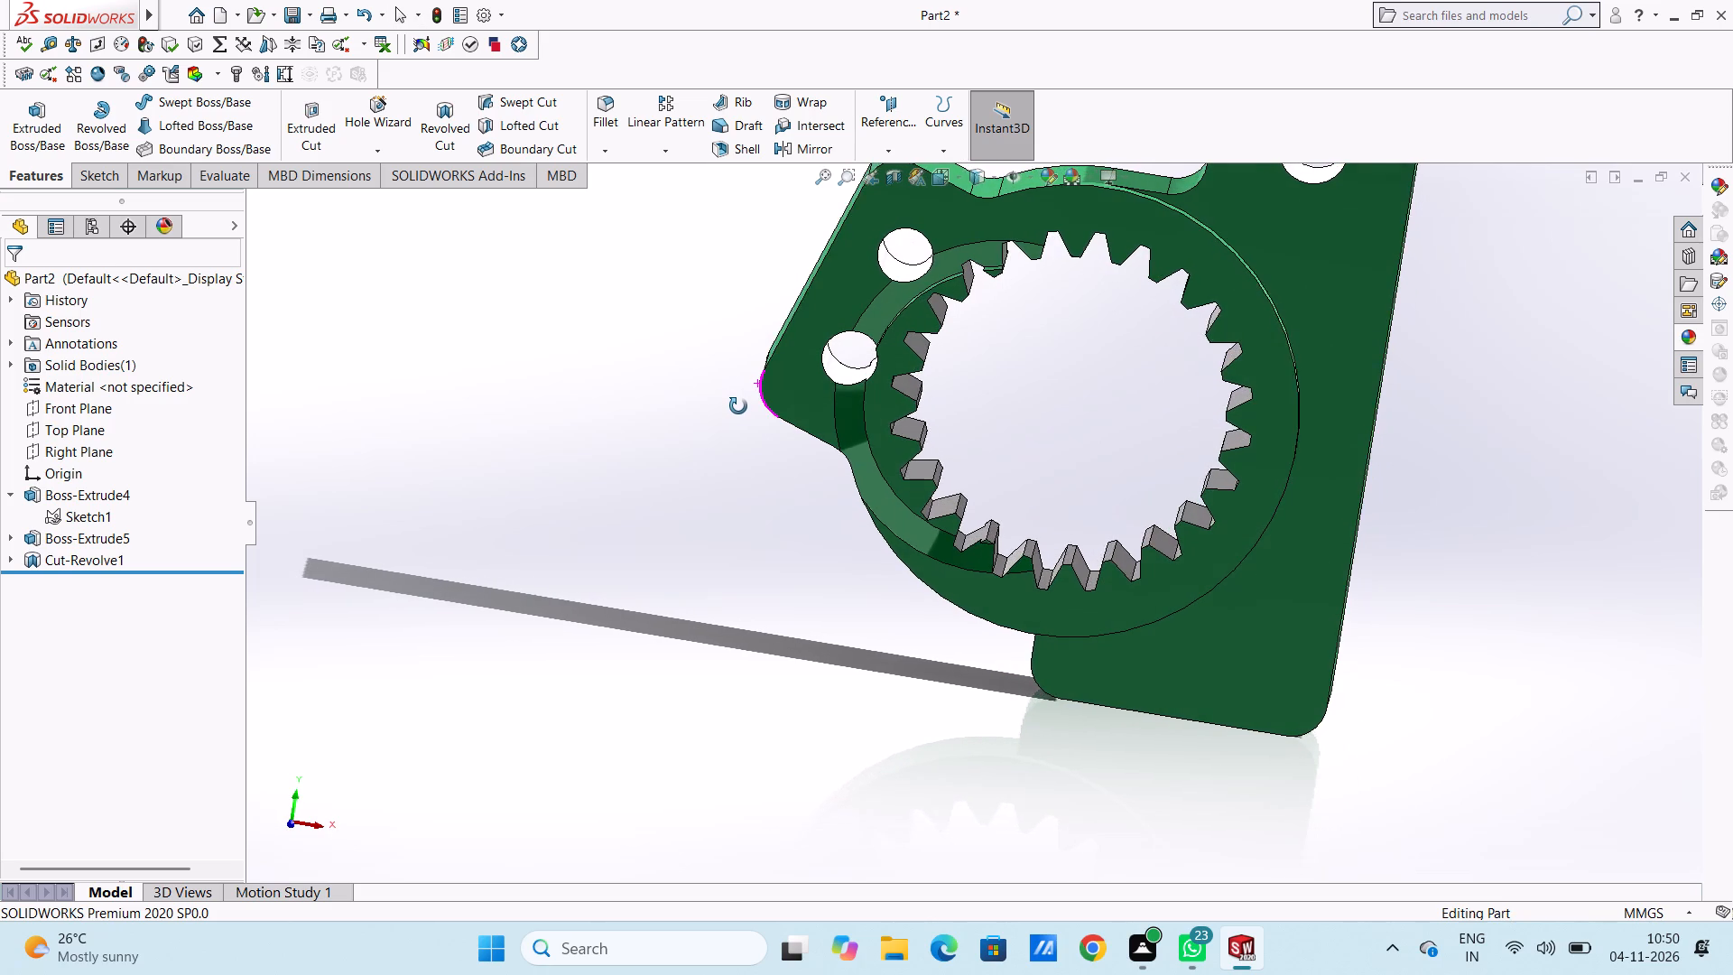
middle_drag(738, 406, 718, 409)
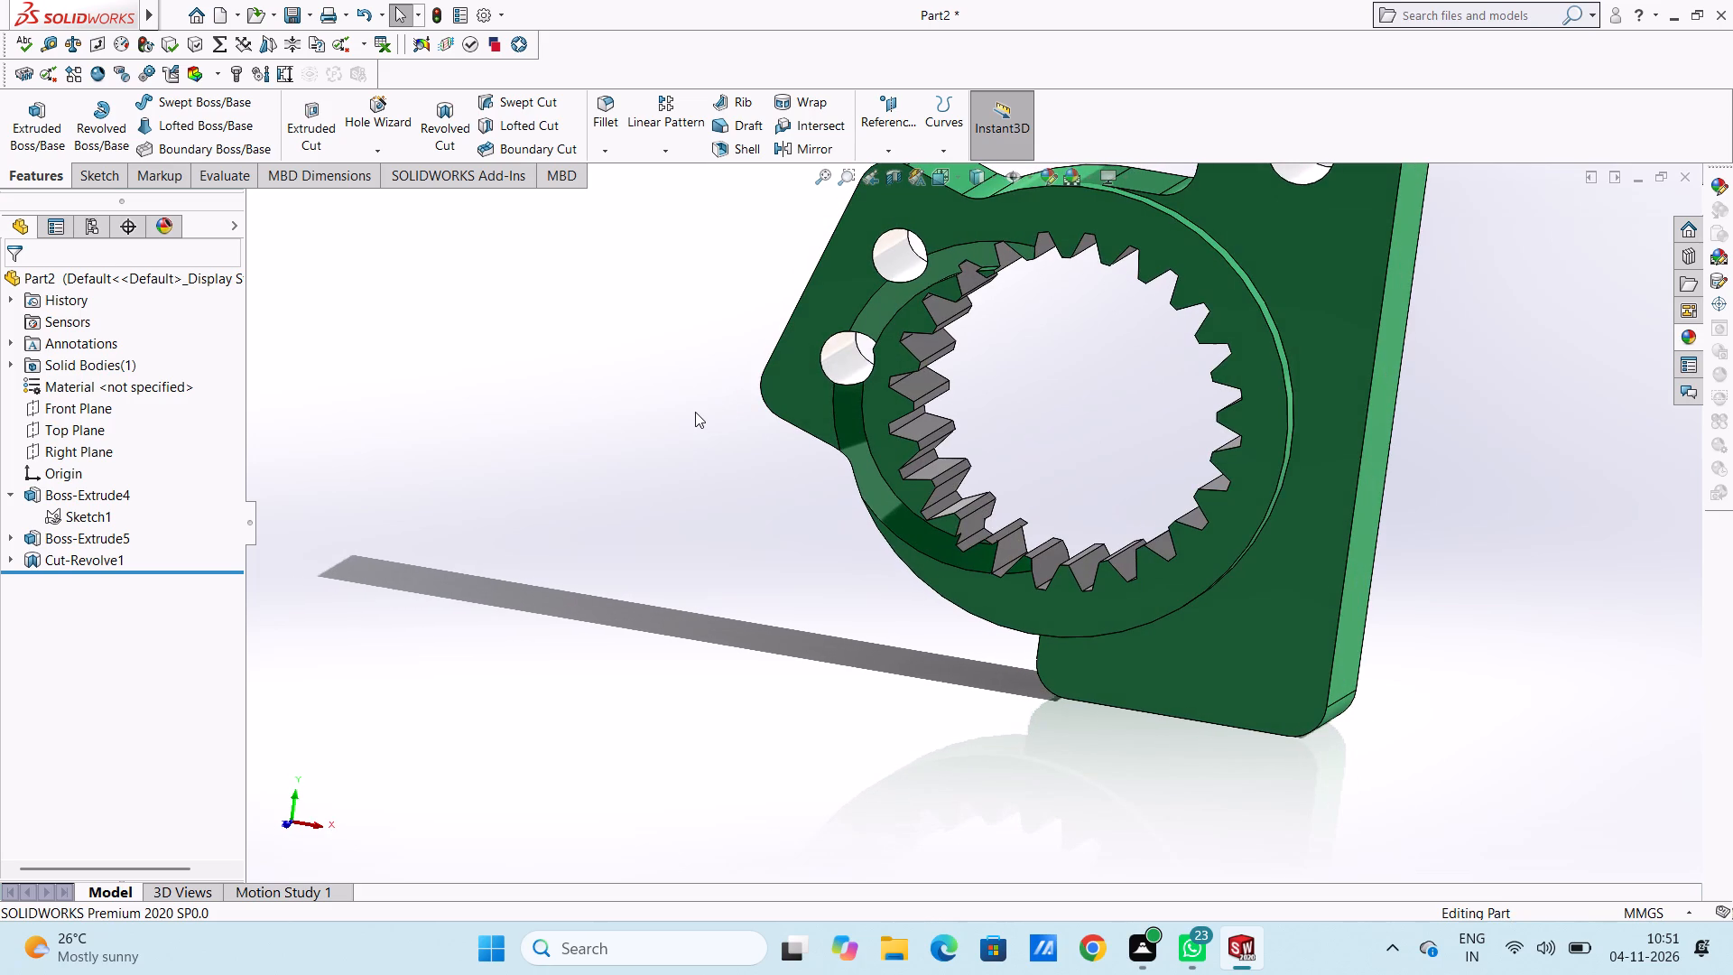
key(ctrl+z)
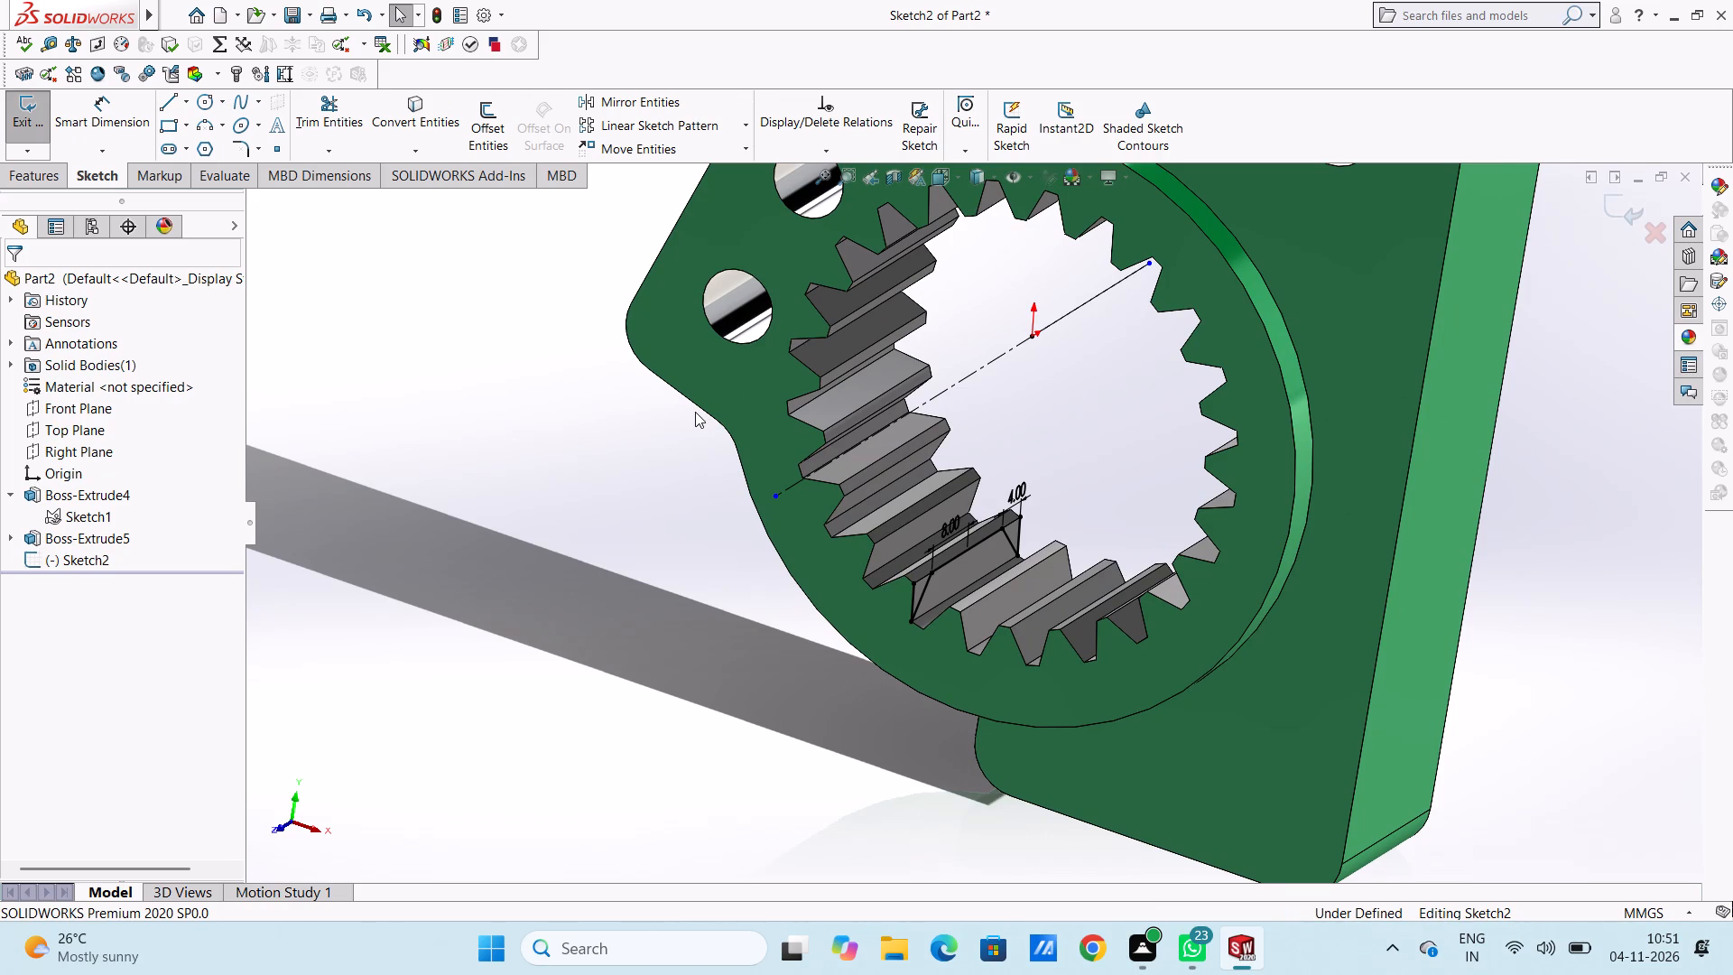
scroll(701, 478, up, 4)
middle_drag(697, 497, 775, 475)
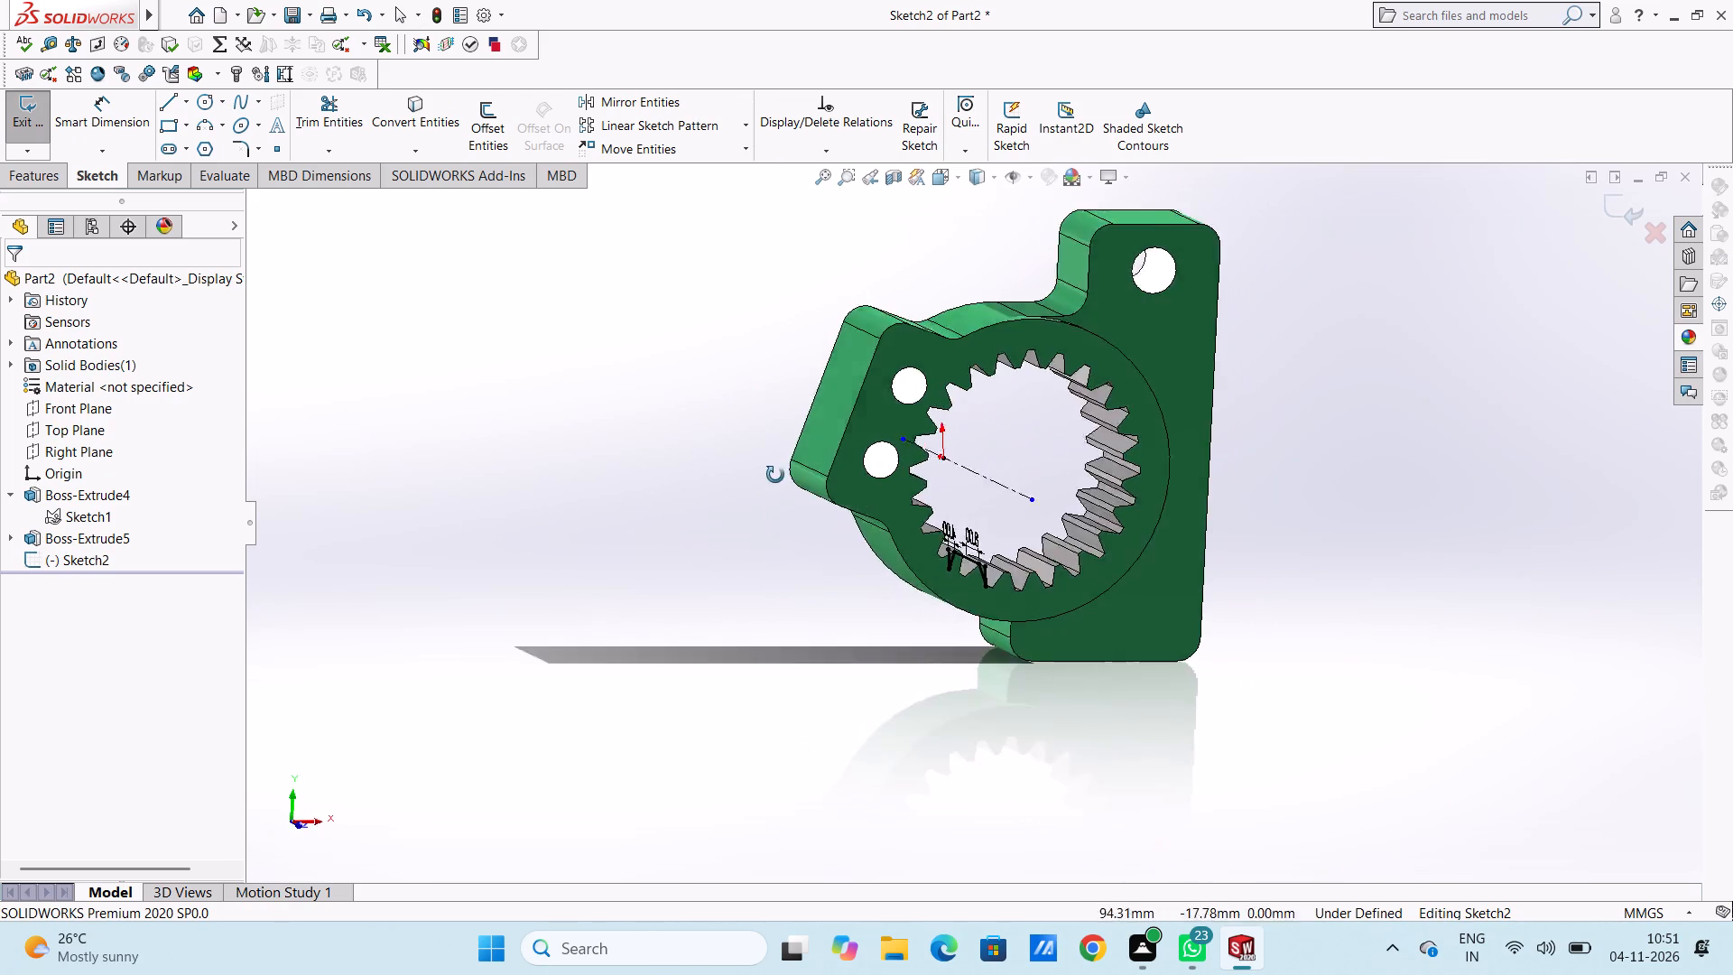
Undo the entire Sketch2, including its centrelines, triangular profiles, dimensions and tooth-edge line, back to the two boss extrusions.
middle_drag(775, 475, 759, 442)
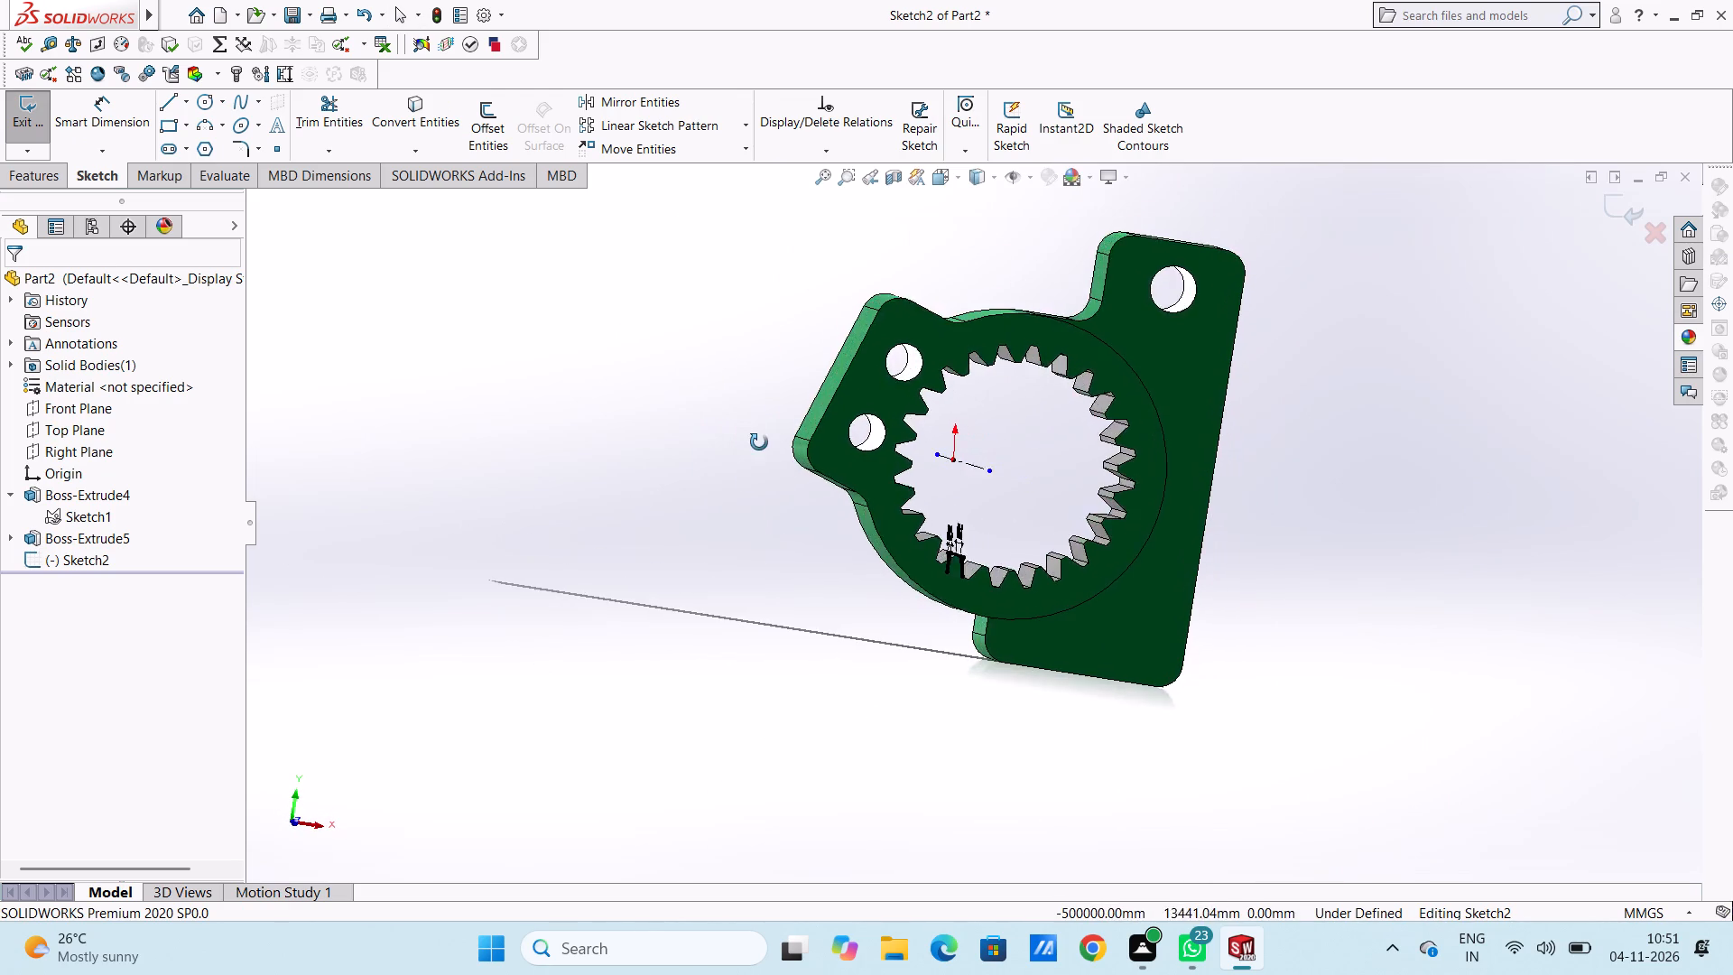
middle_drag(759, 442, 677, 449)
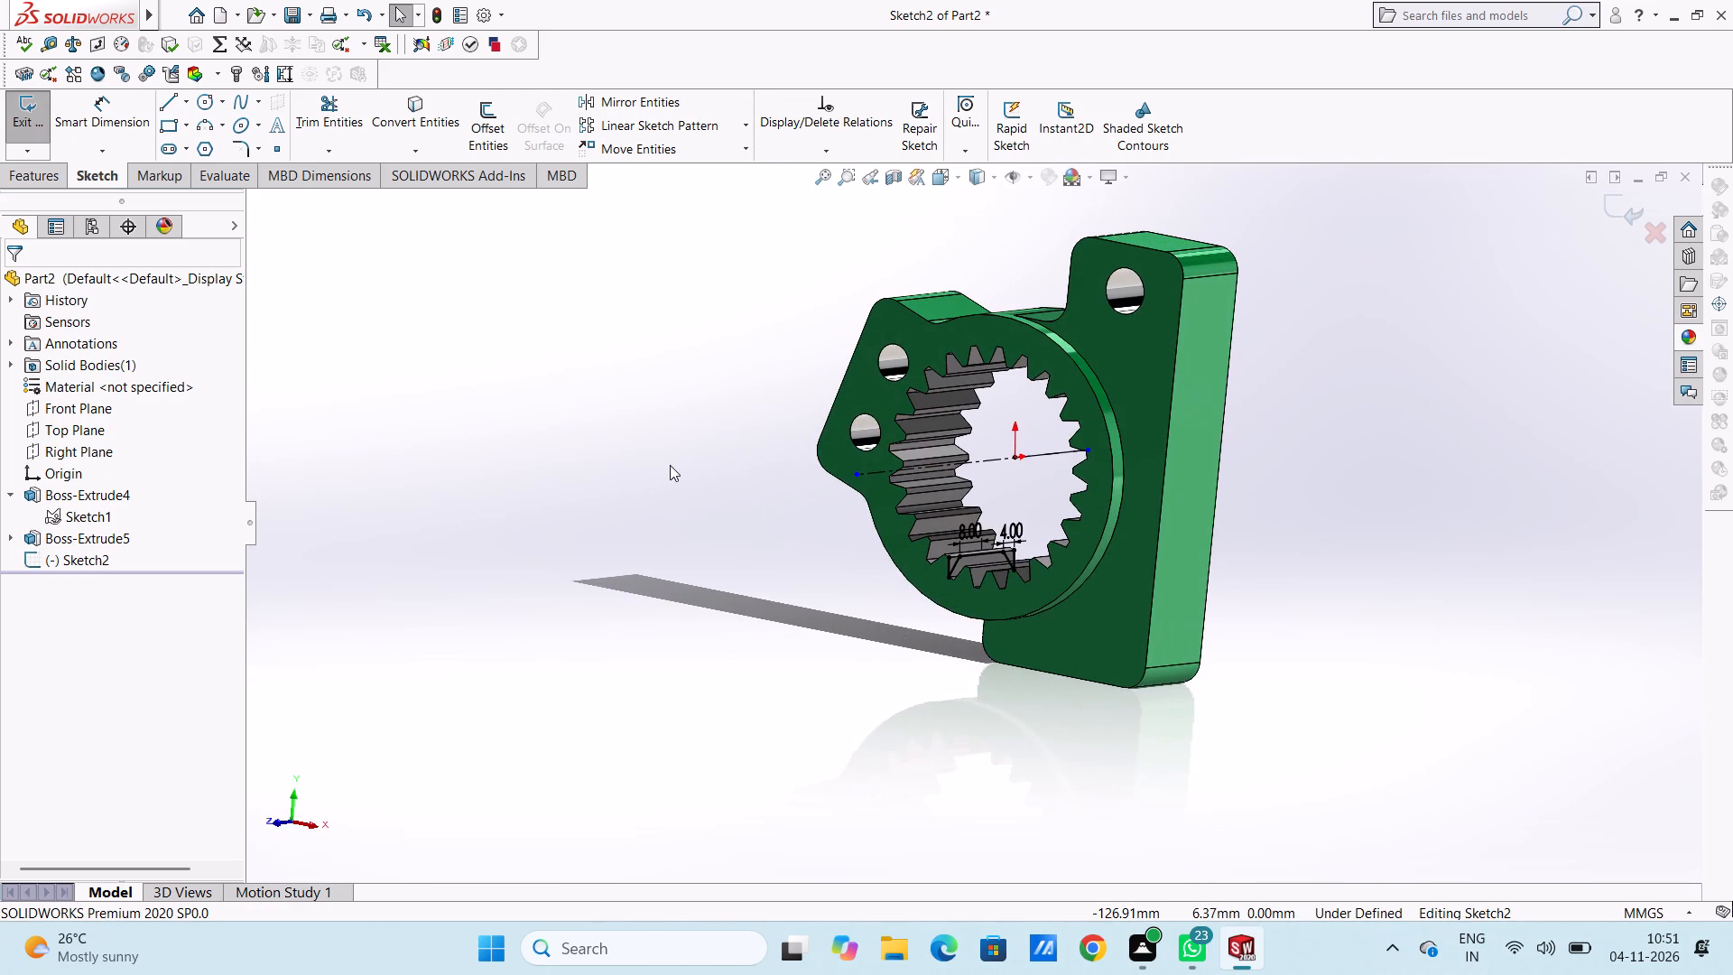
key(ctrl+z)
key(ctrl+z)
key(ctrl+z)
key(ctrl+z)
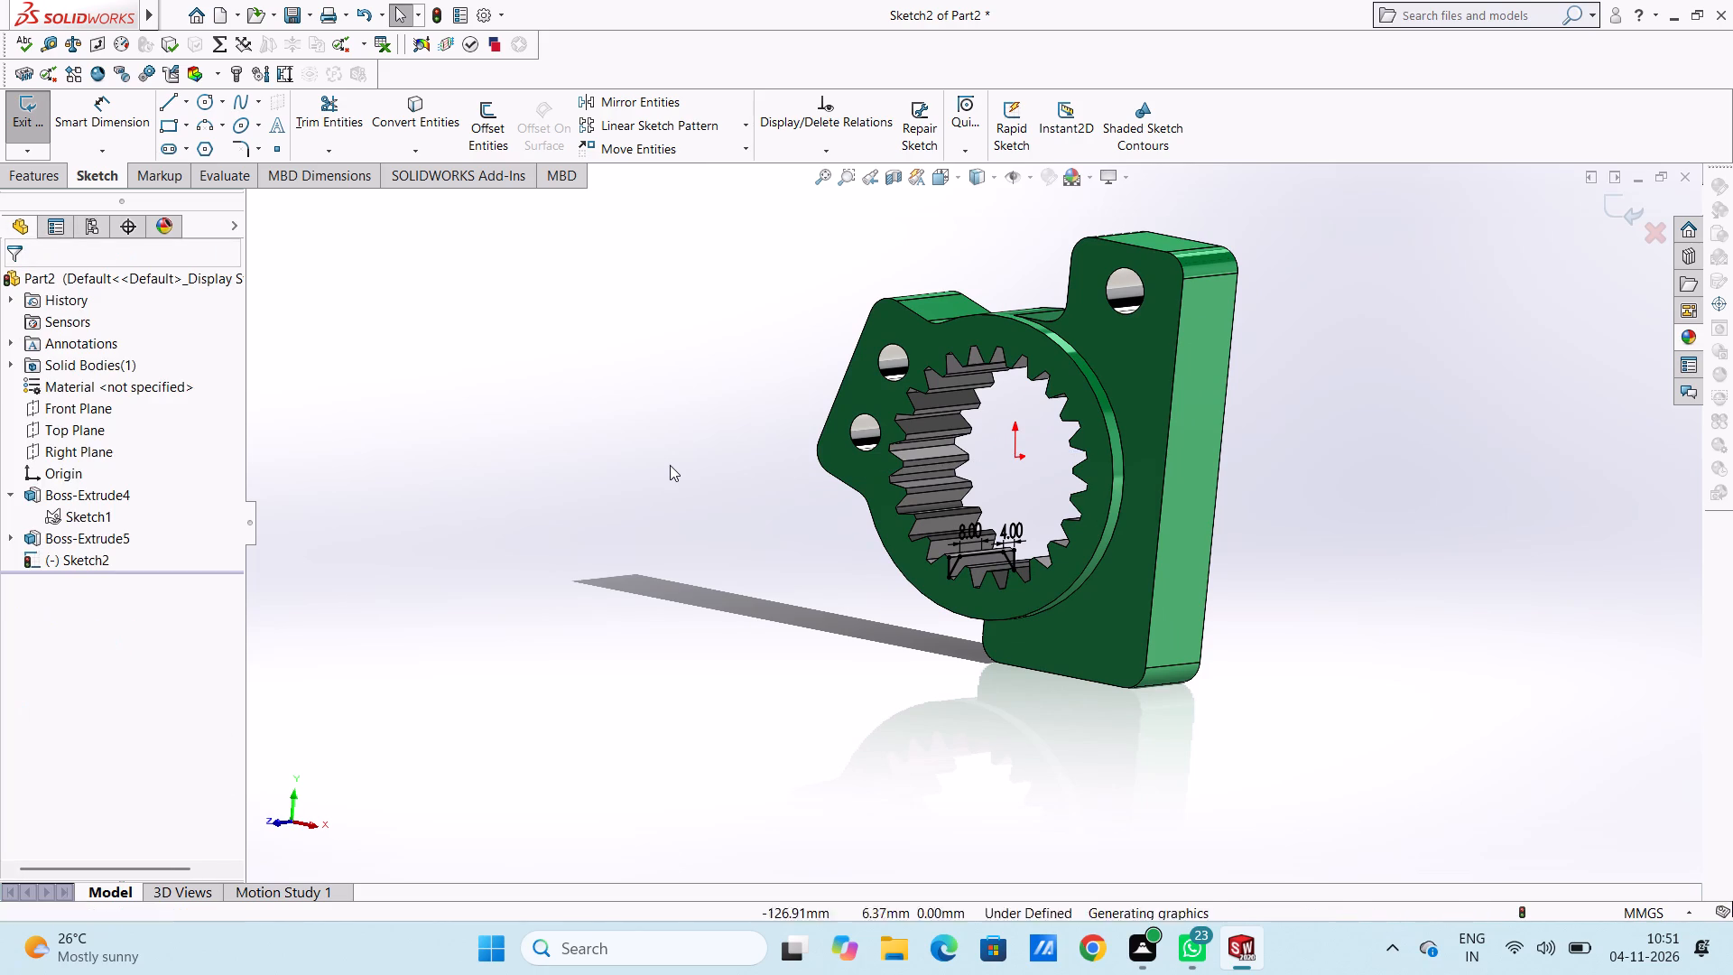
key(ctrl+z)
key(ctrl+z)
key(ctrl+z)
key(ctrl+z)
key(ctrl+z)
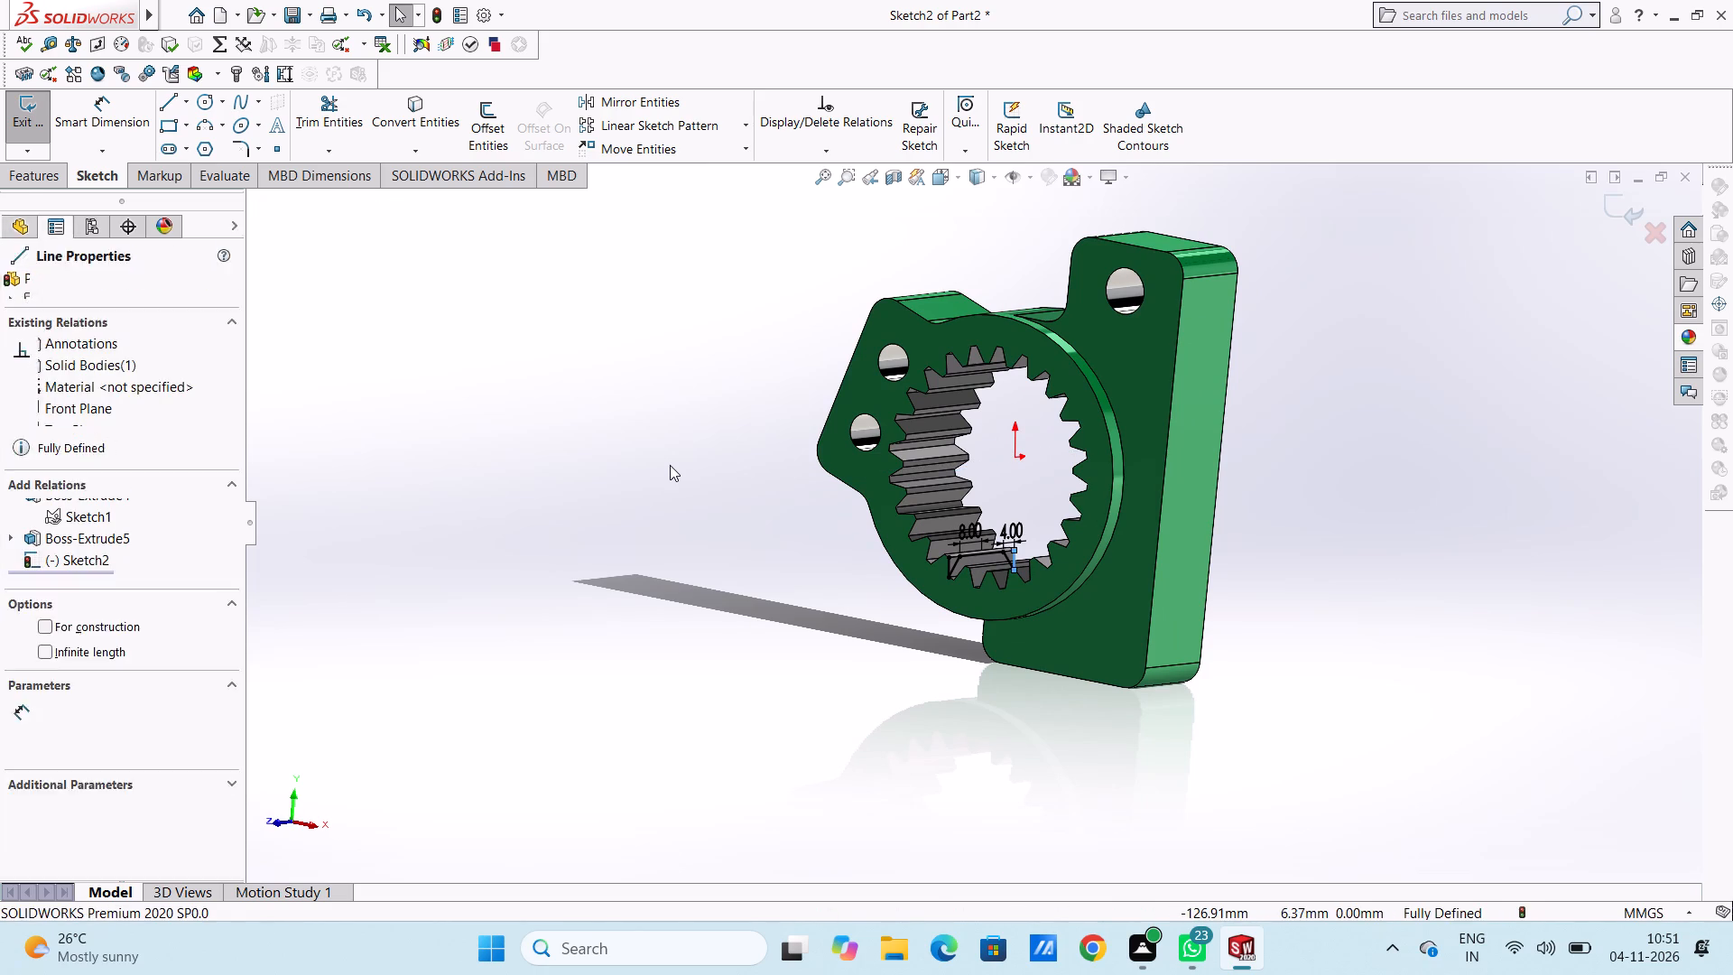
key(ctrl+z)
key(ctrl+z)
key(ctrl+z)
key(ctrl+z)
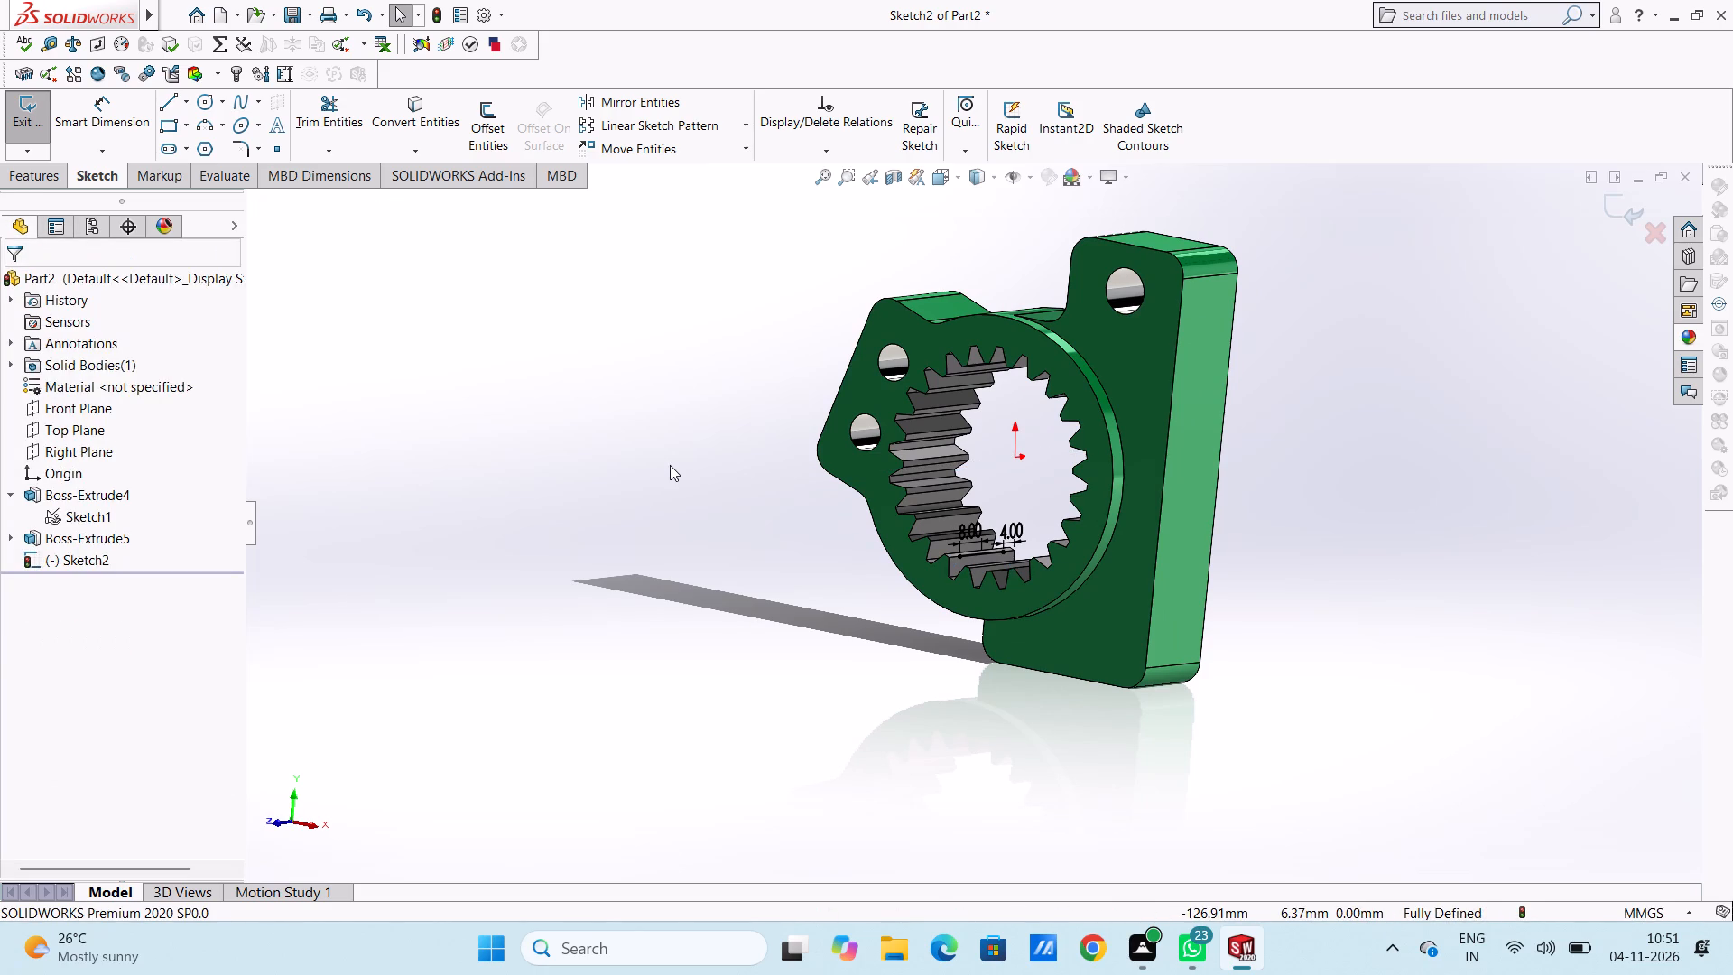
key(ctrl+z)
key(ctrl+z)
key(ctrl+z)
key(ctrl+z)
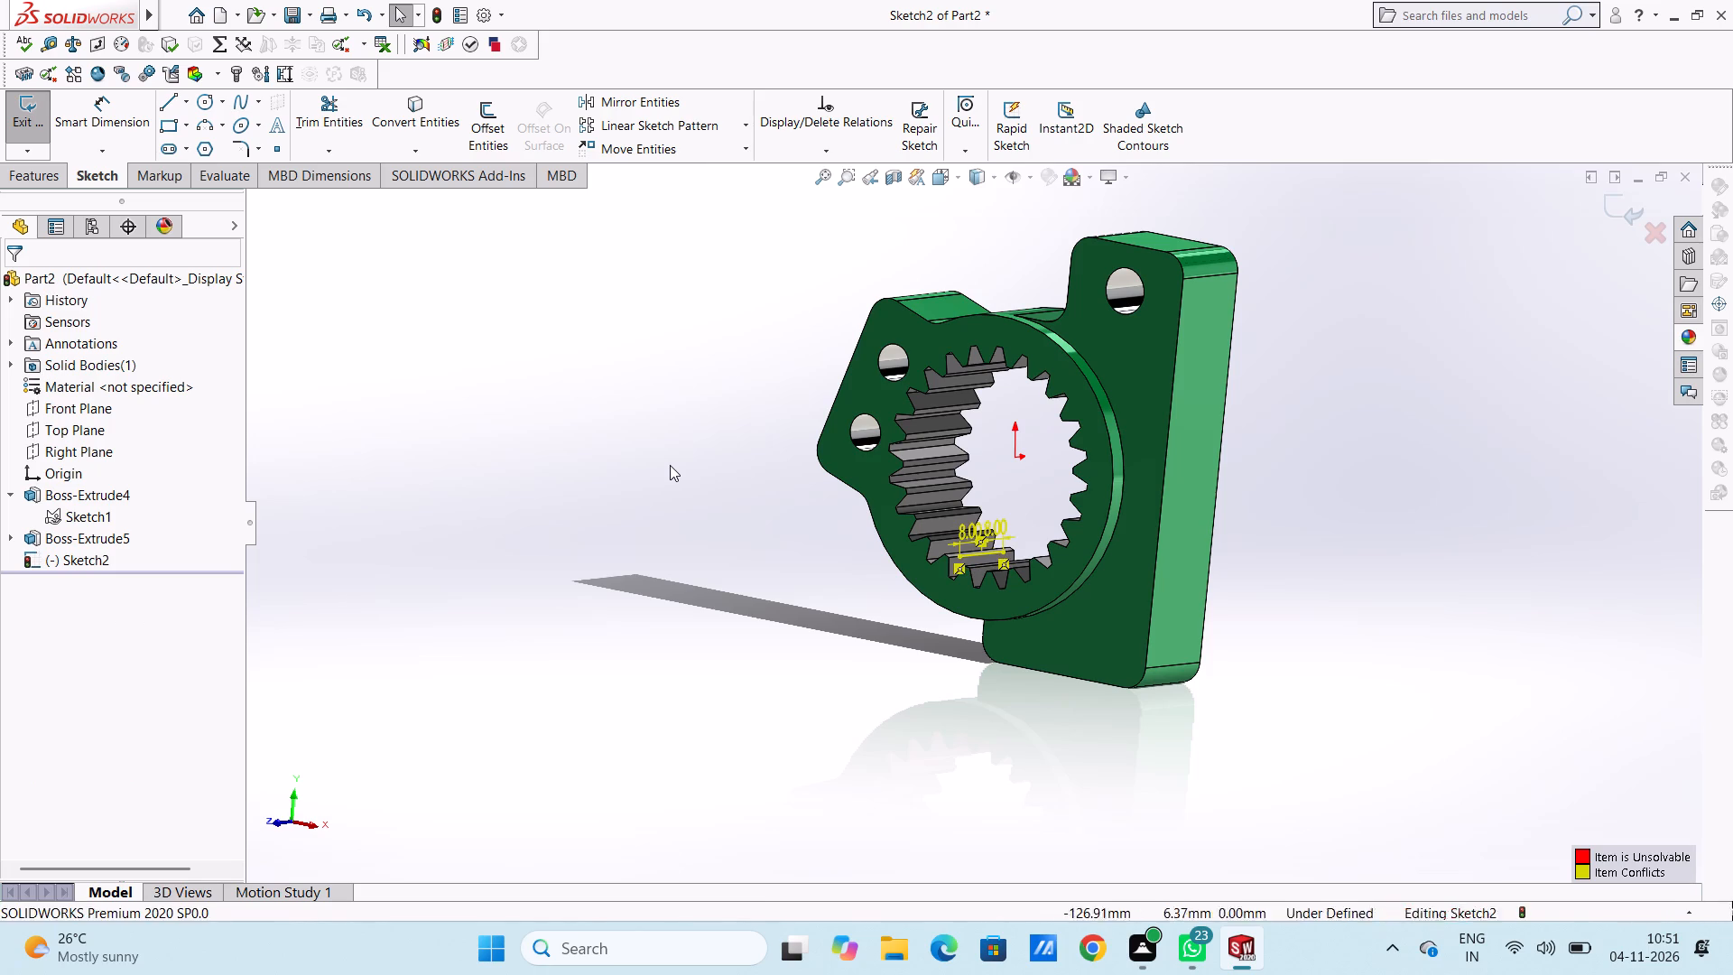
key(ctrl+z)
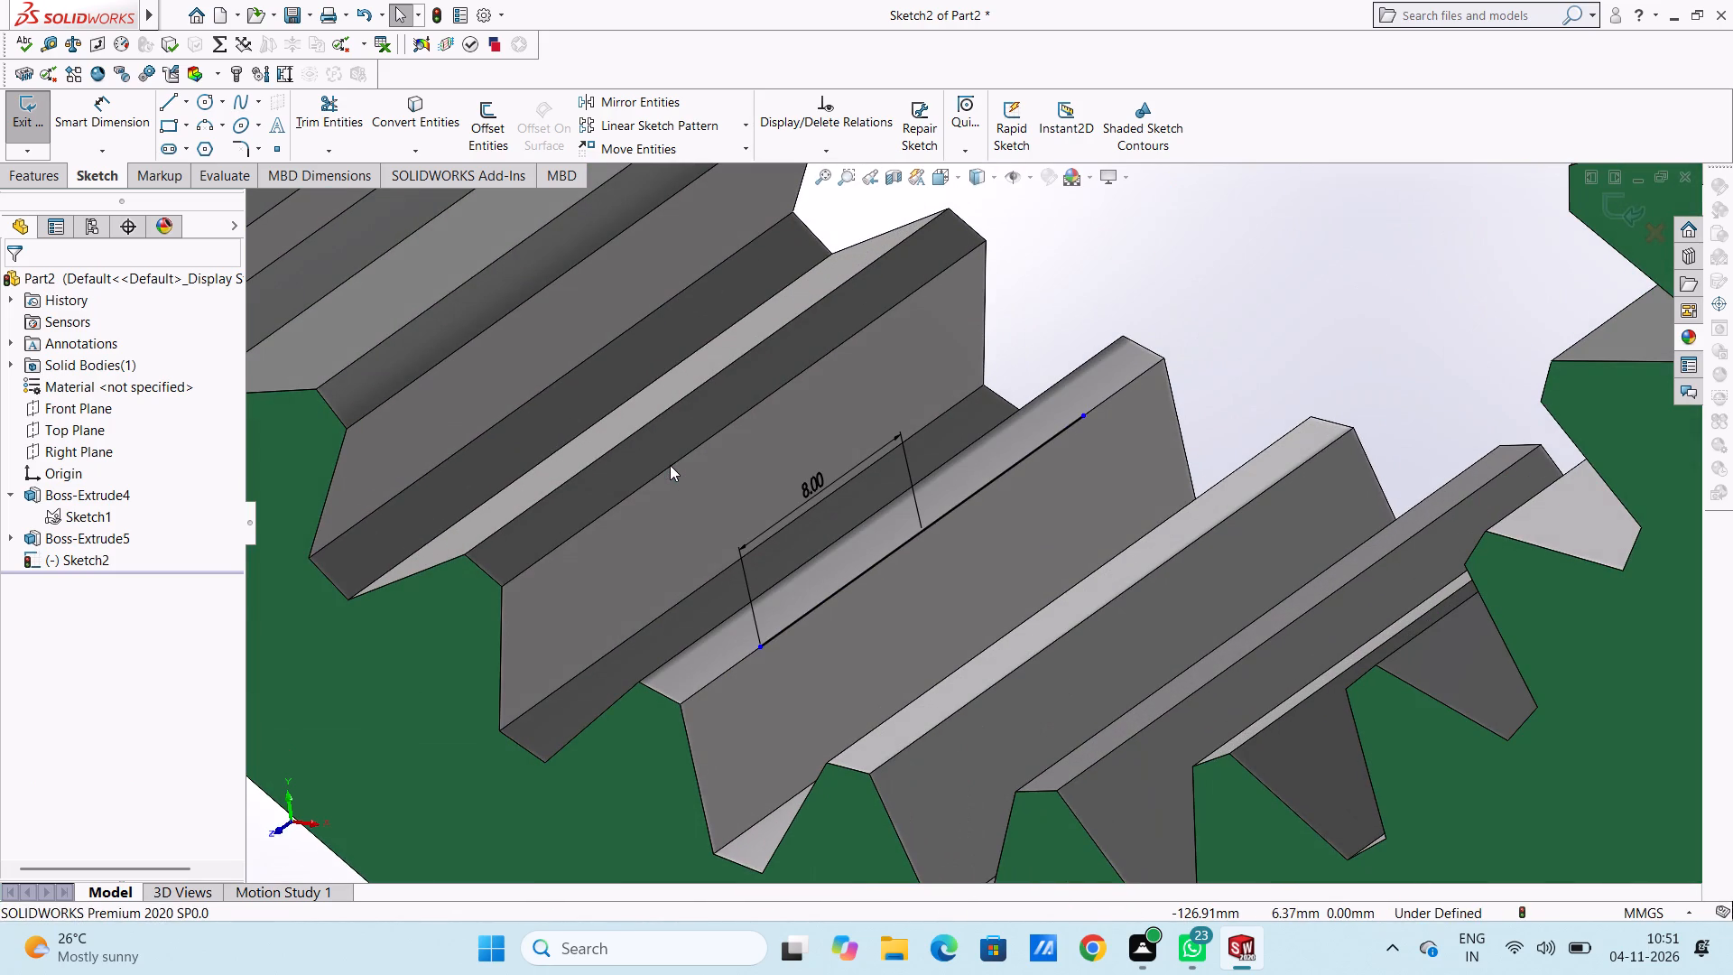
key(ctrl+z)
key(ctrl+z)
key(ctrl+z)
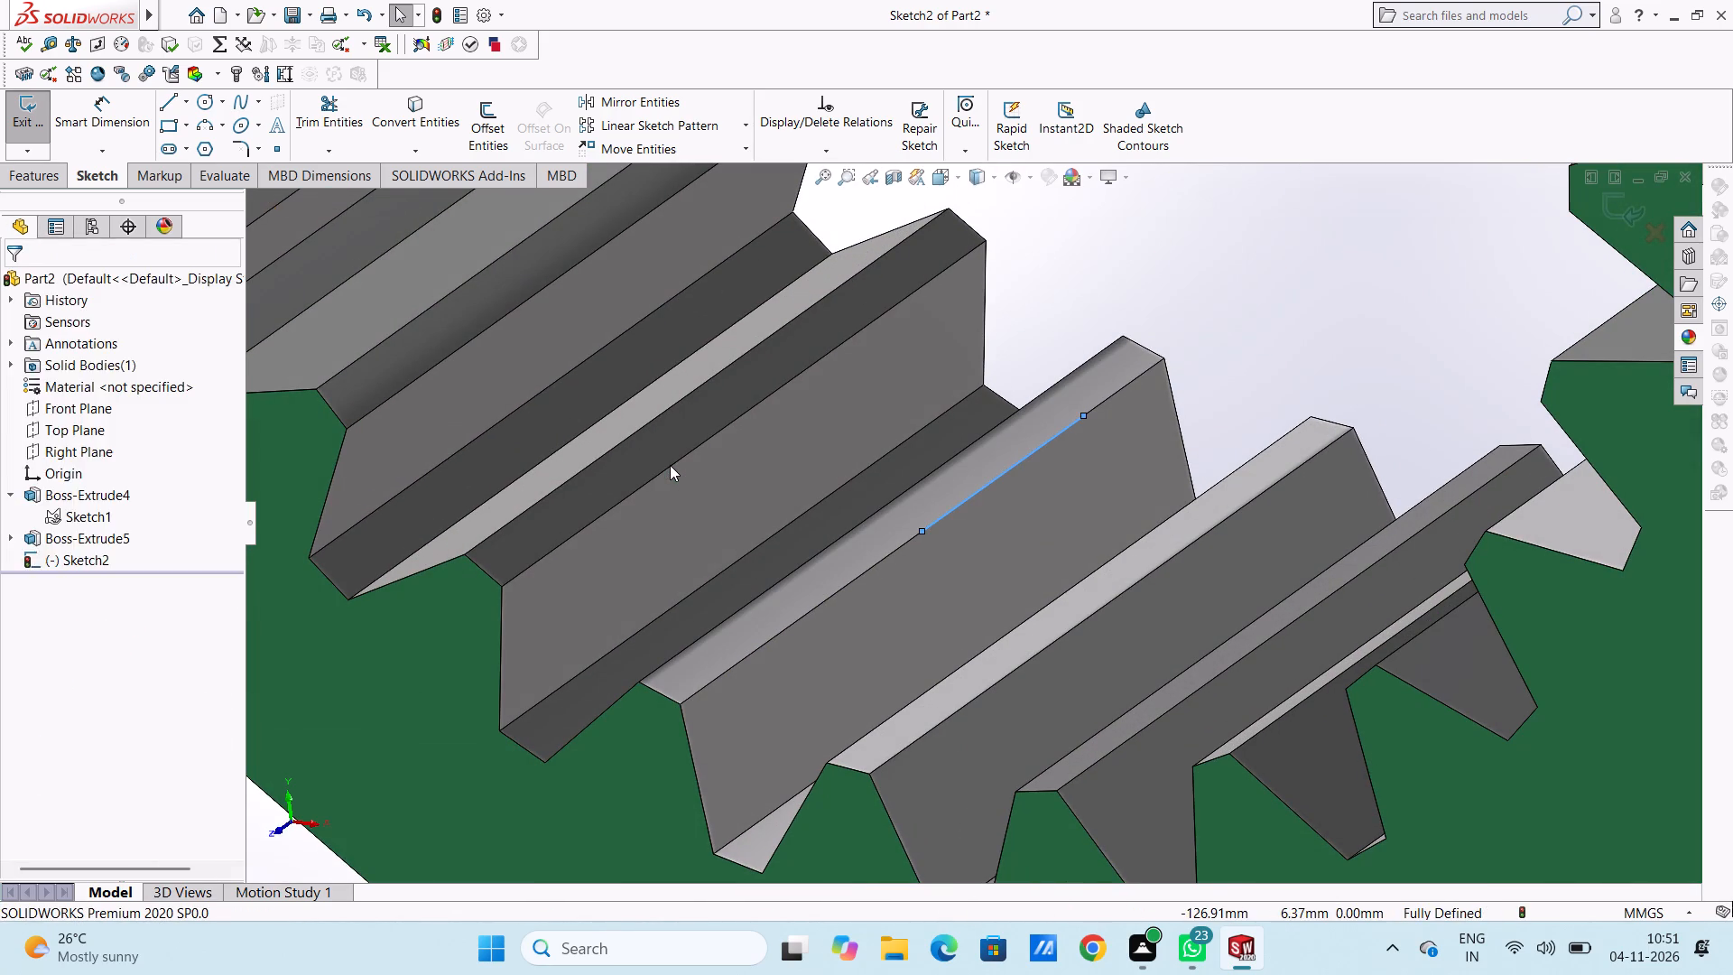
key(ctrl+z)
key(ctrl+z)
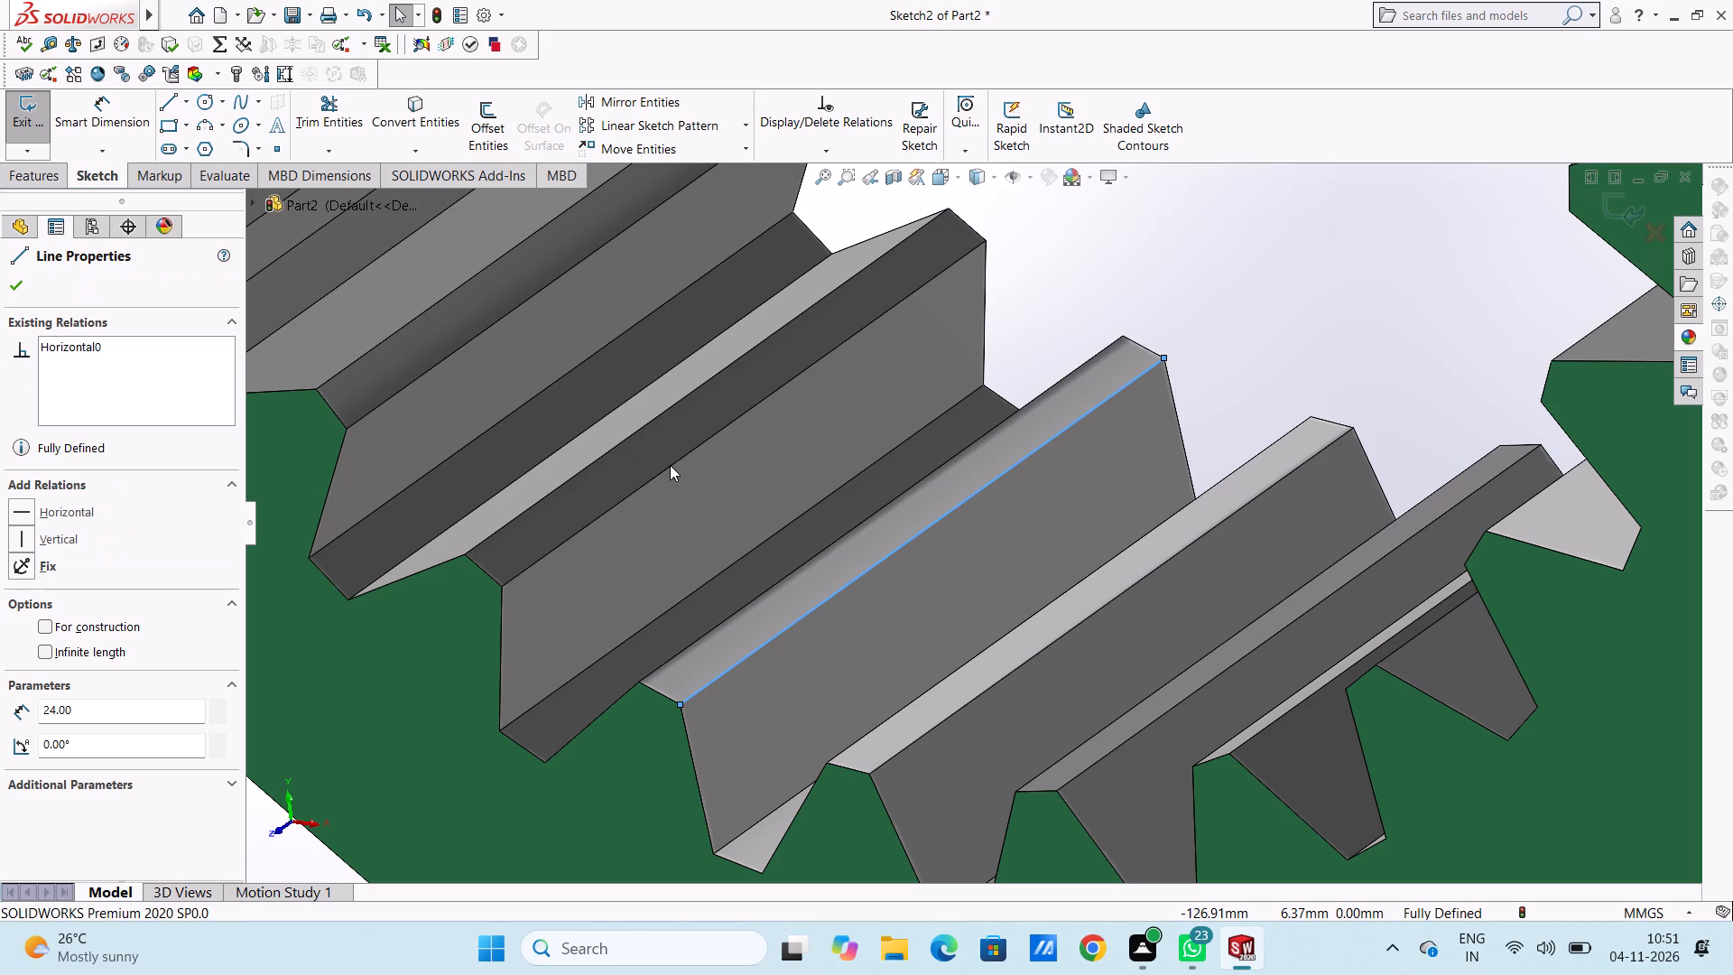
key(ctrl+z)
key(ctrl+z)
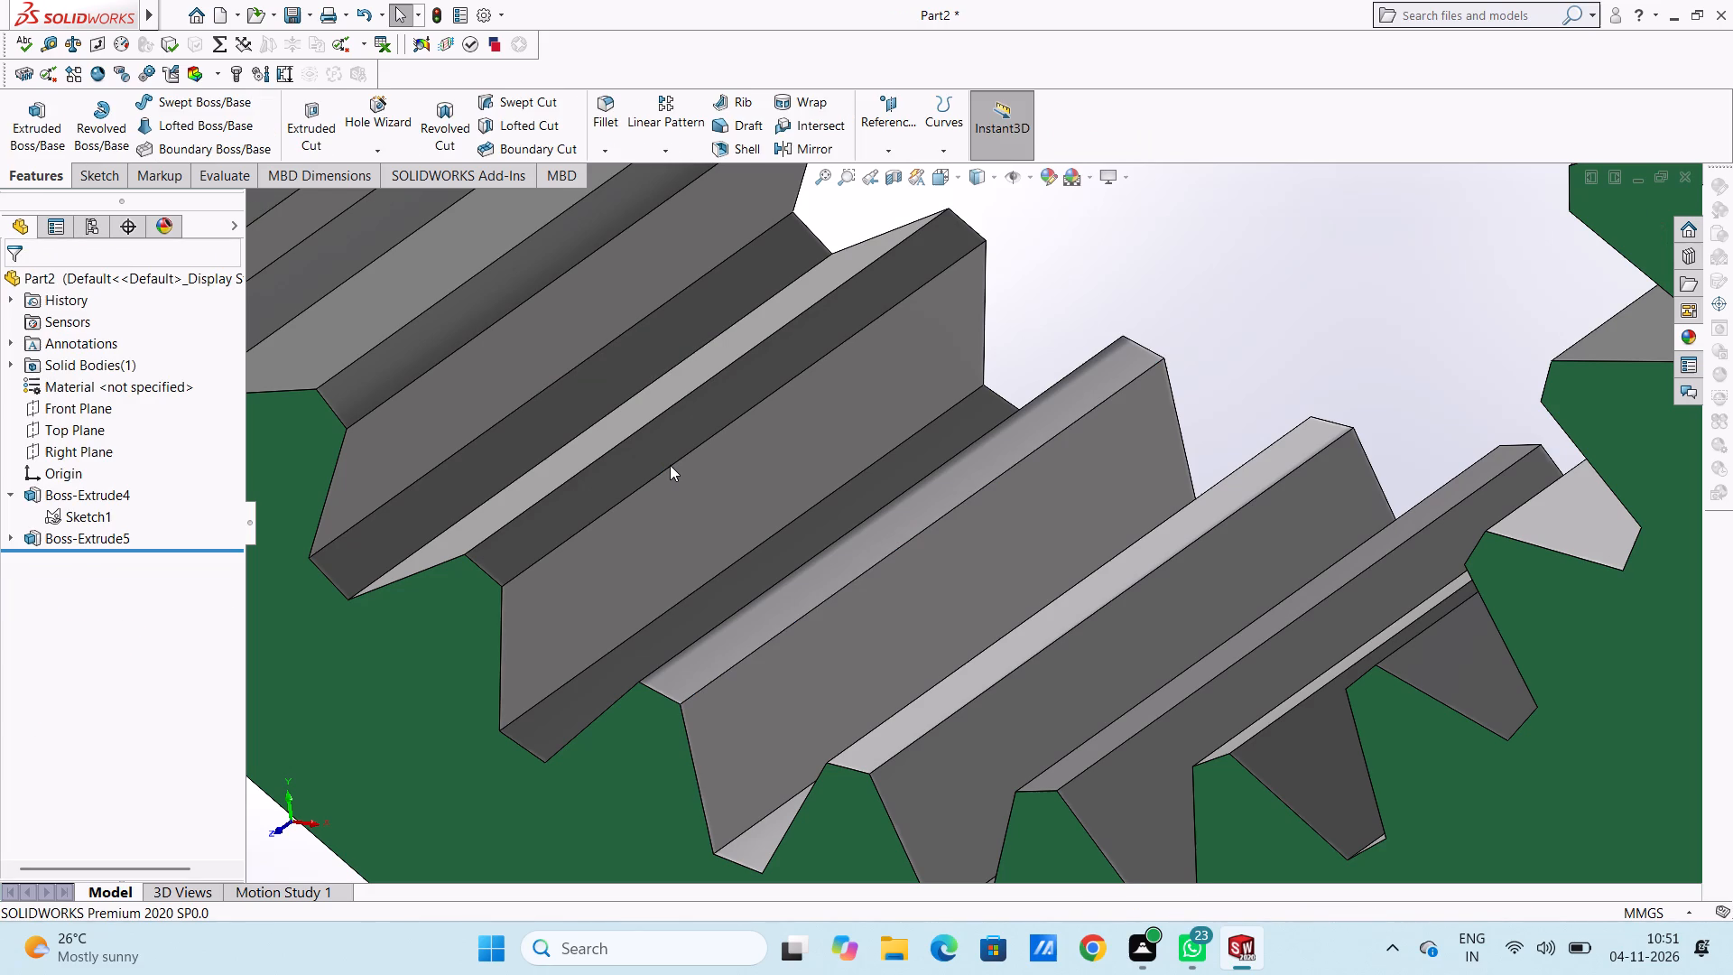
Examine the ring's internal teeth from the front and at an angle.
scroll(594, 460, up, 9)
middle_drag(607, 533, 619, 521)
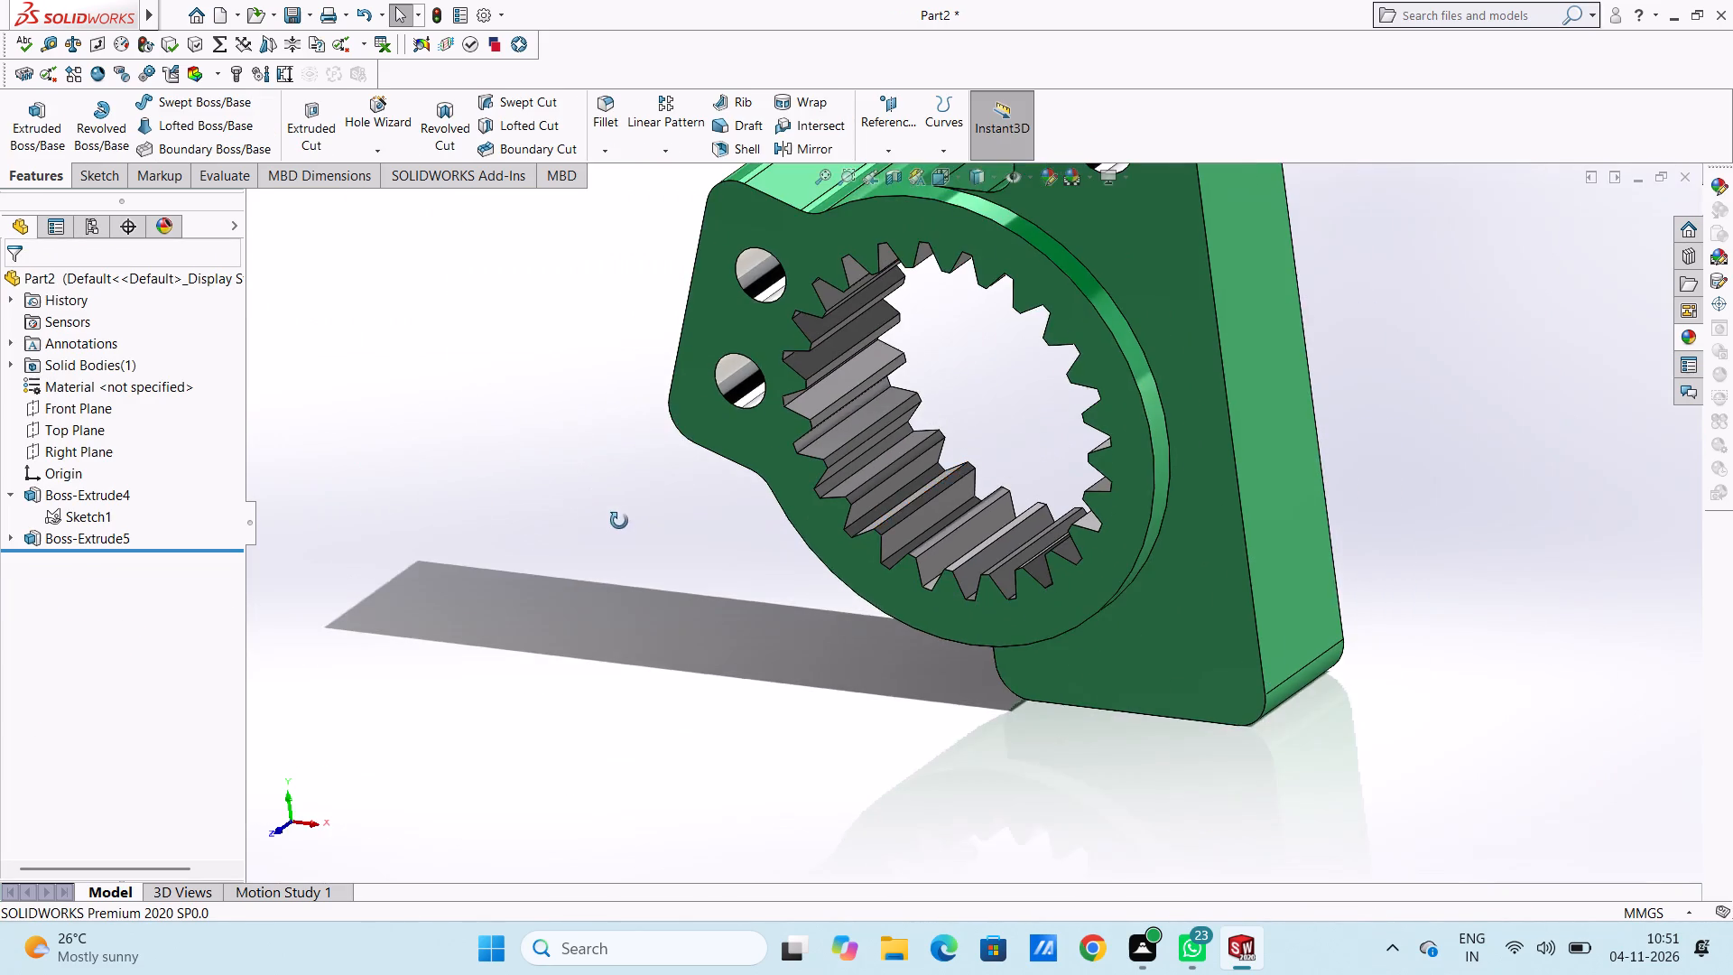
middle_drag(619, 521, 662, 413)
scroll(620, 516, up, 1)
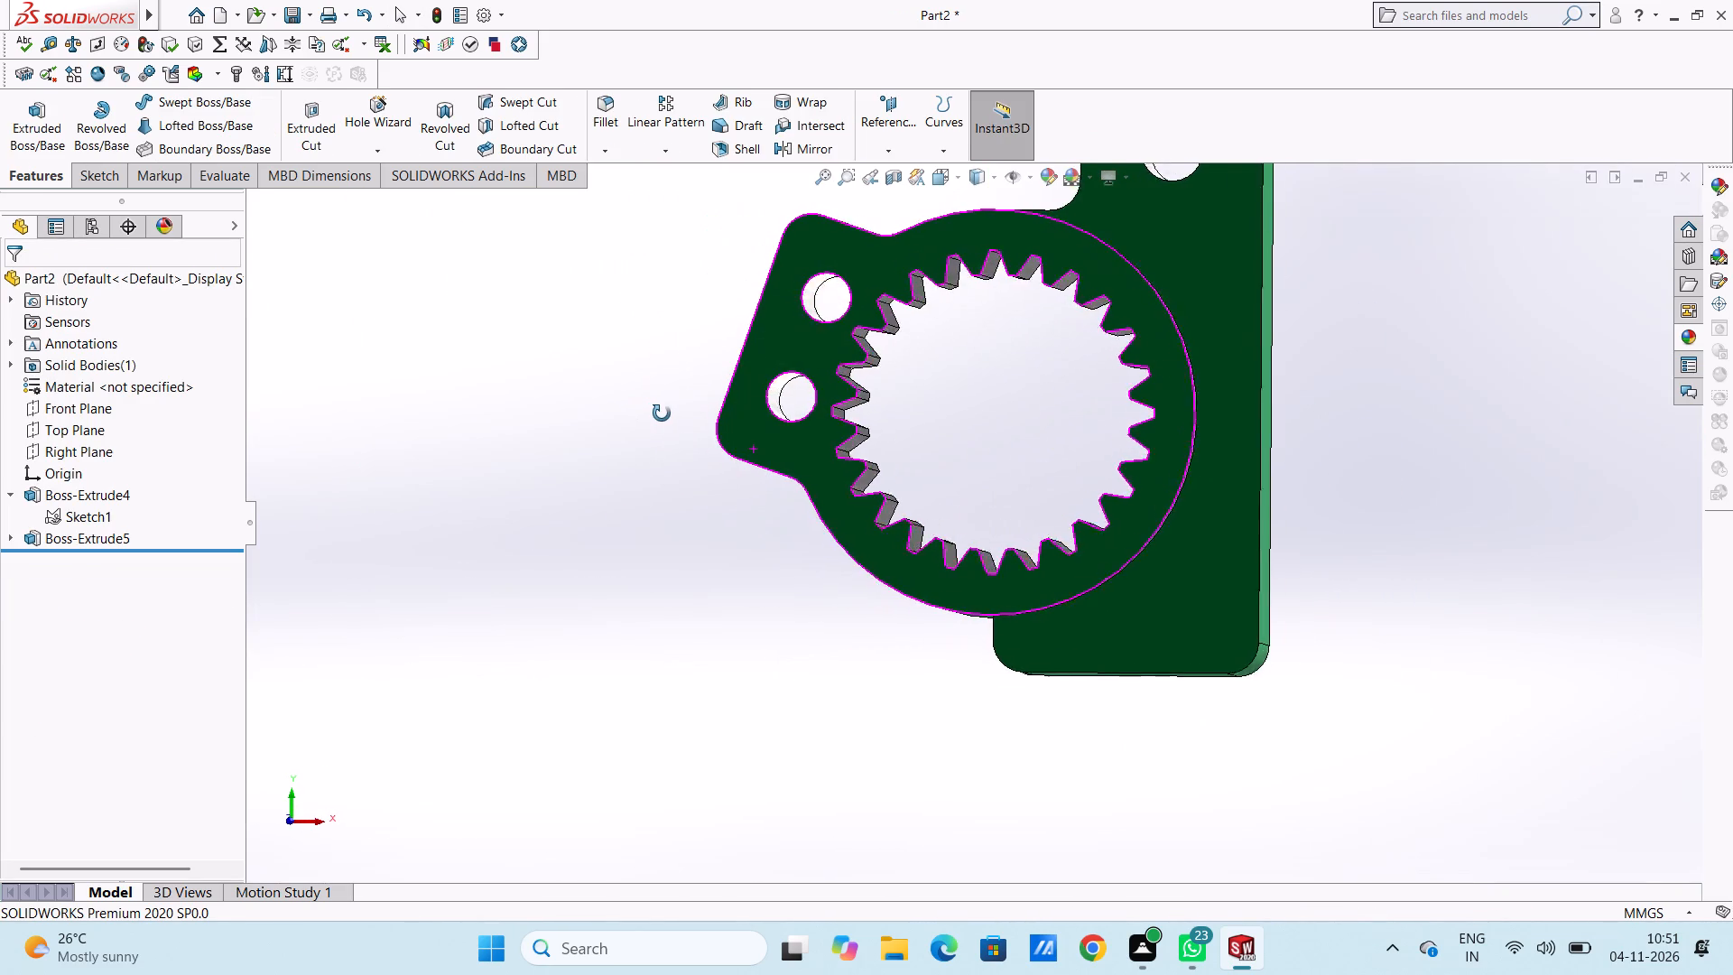
middle_drag(662, 413, 669, 419)
scroll(1023, 572, down, 3)
scroll(1000, 436, down, 1)
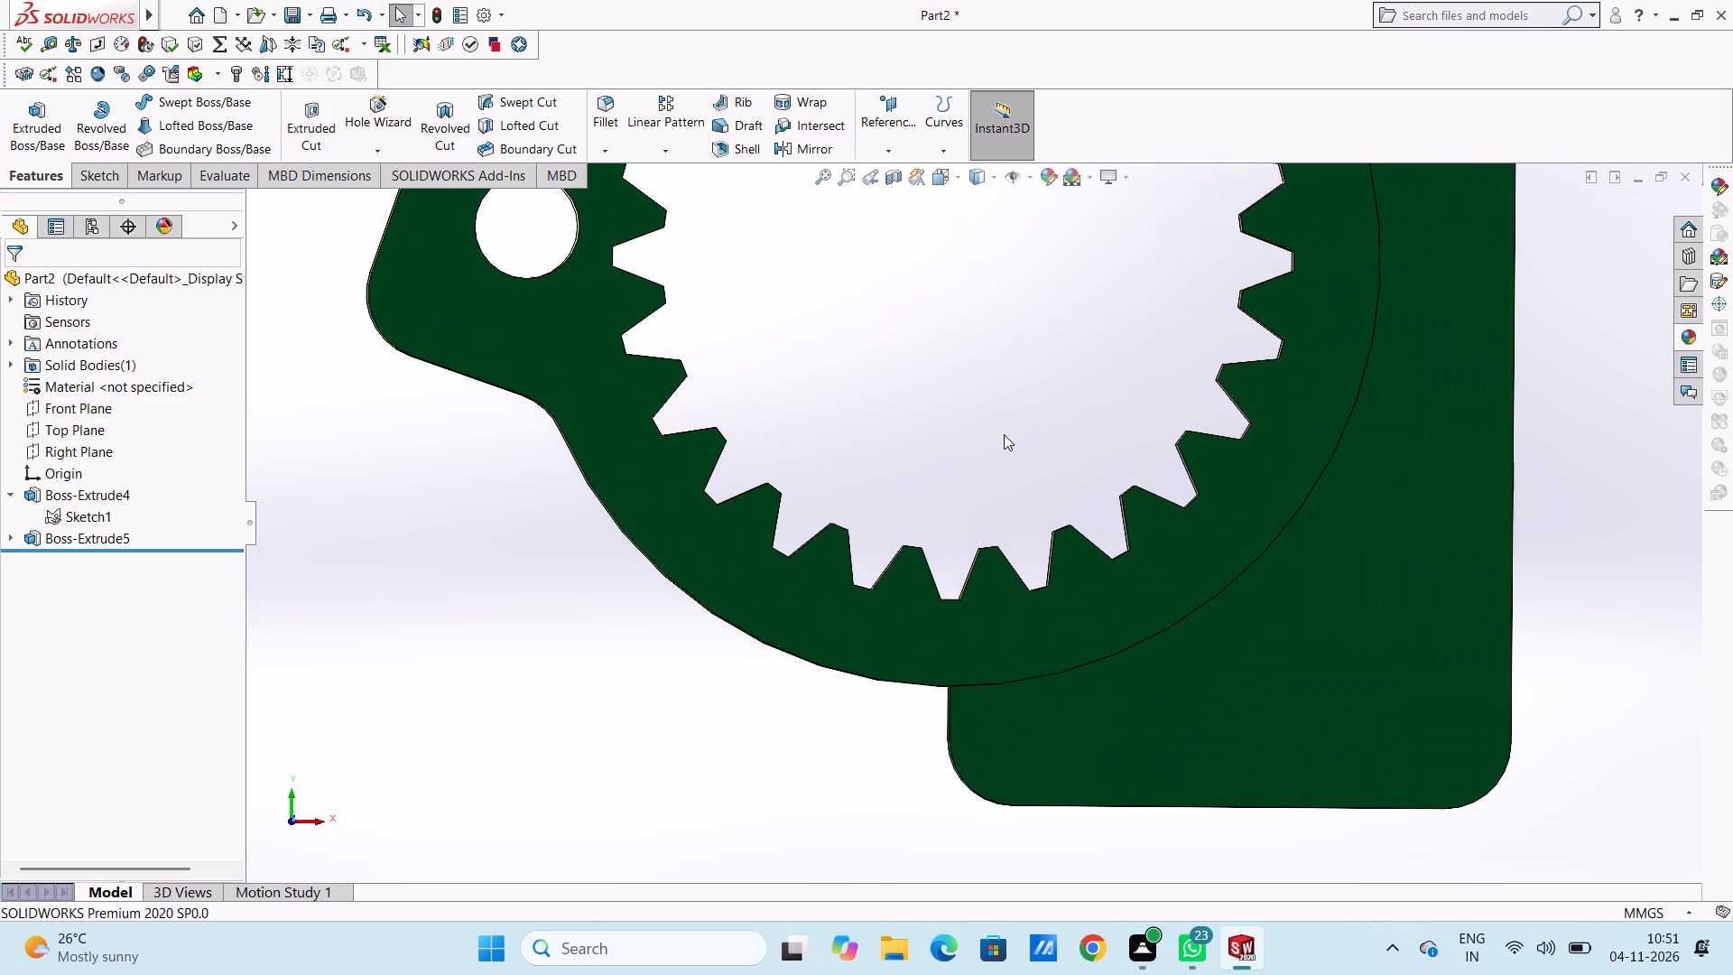
scroll(1004, 434, up, 4)
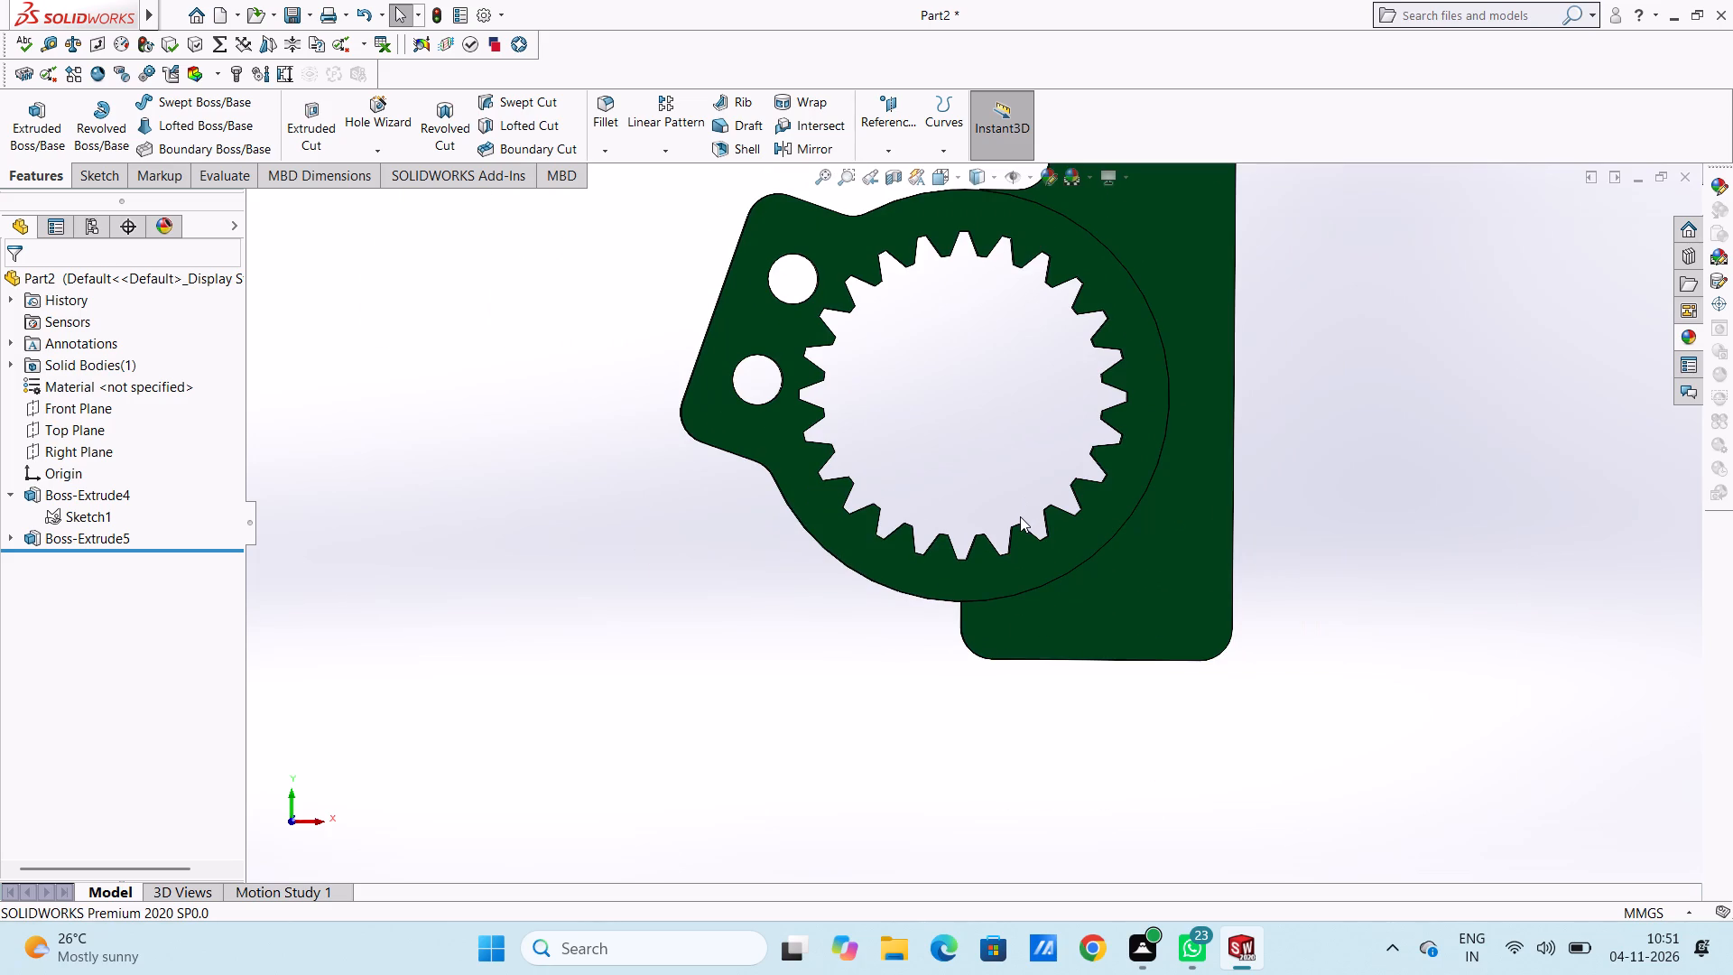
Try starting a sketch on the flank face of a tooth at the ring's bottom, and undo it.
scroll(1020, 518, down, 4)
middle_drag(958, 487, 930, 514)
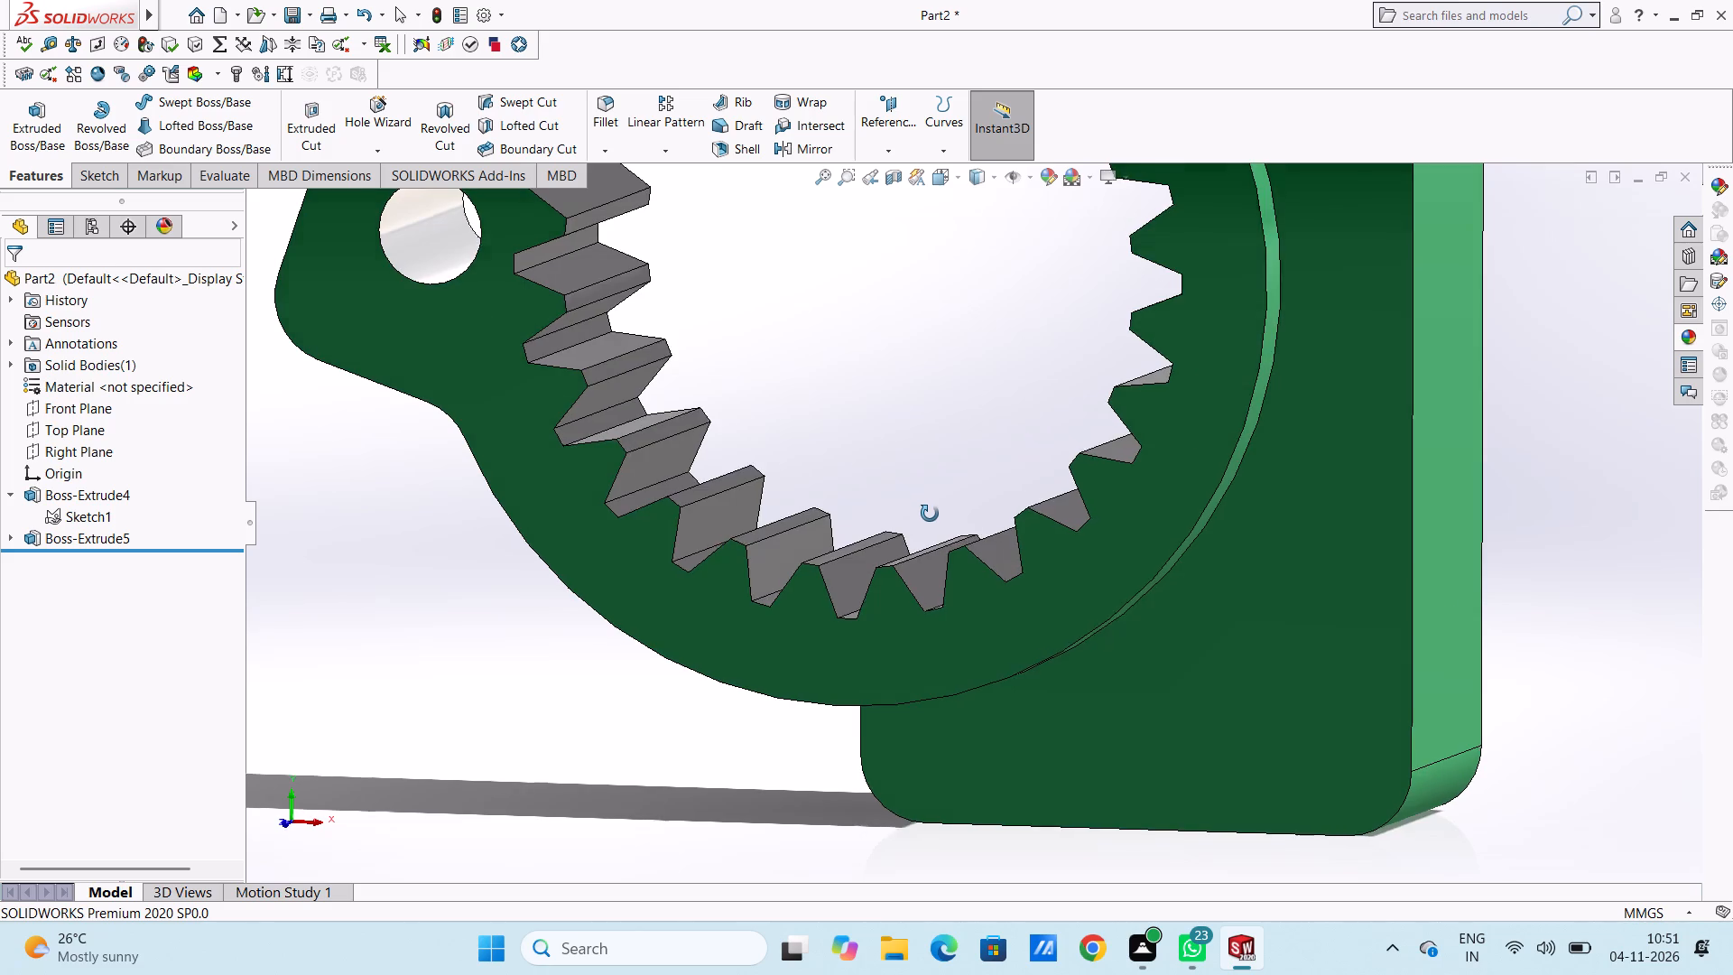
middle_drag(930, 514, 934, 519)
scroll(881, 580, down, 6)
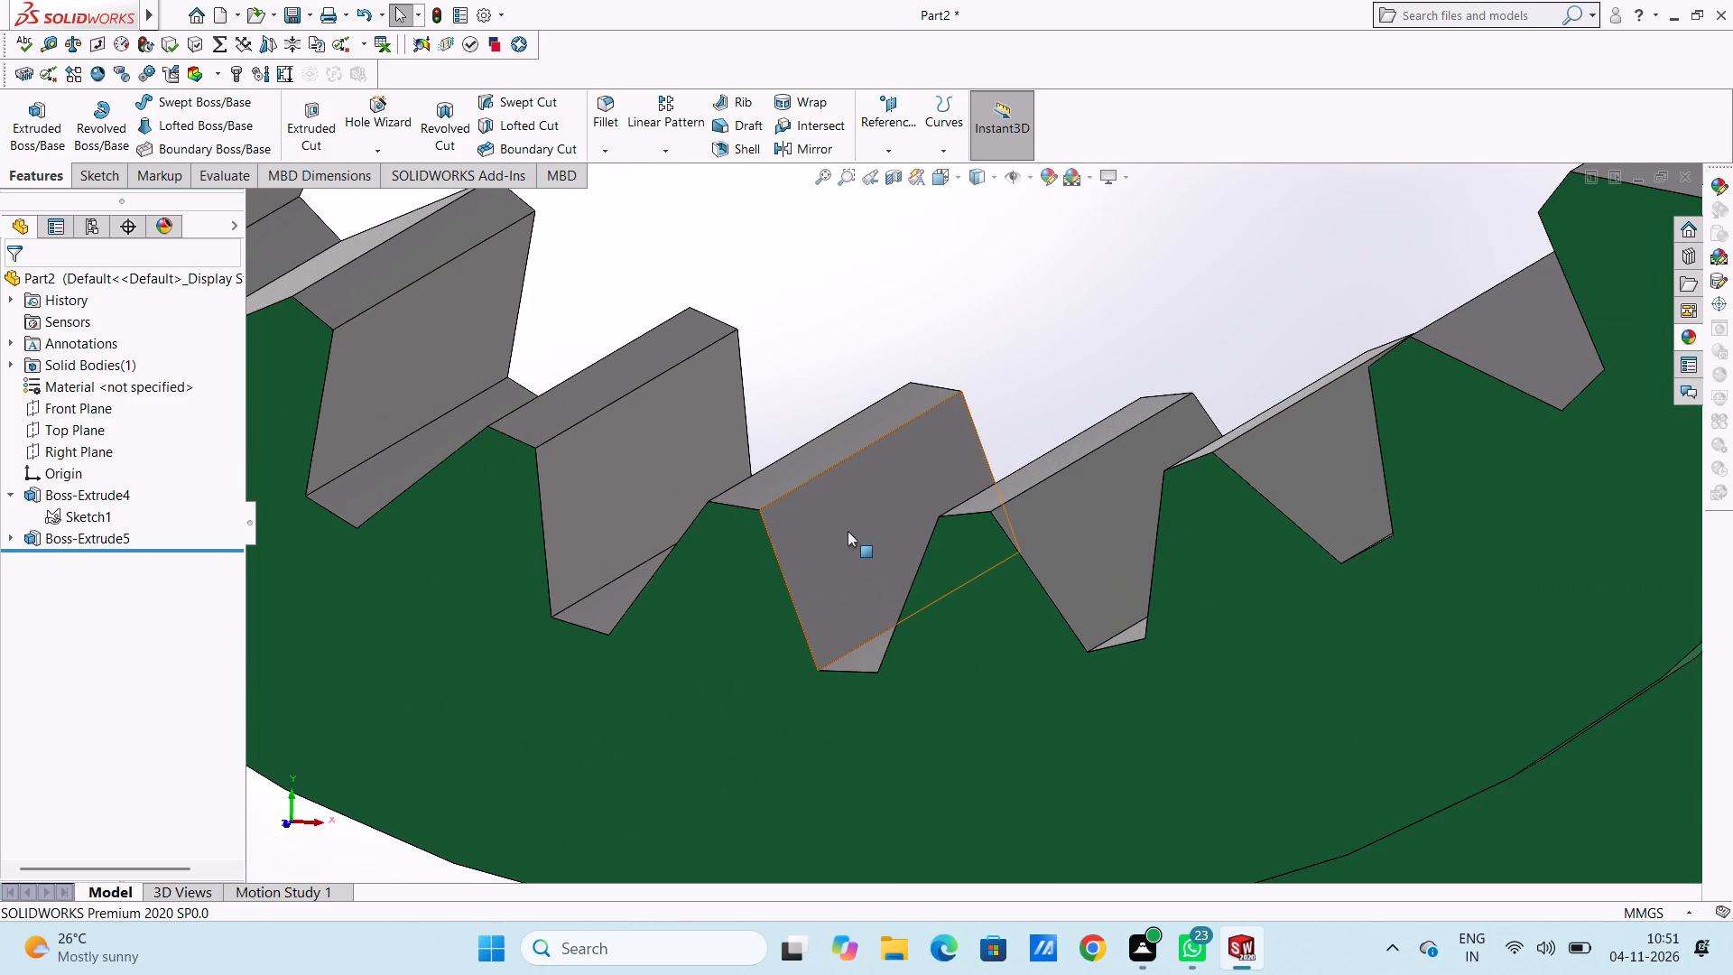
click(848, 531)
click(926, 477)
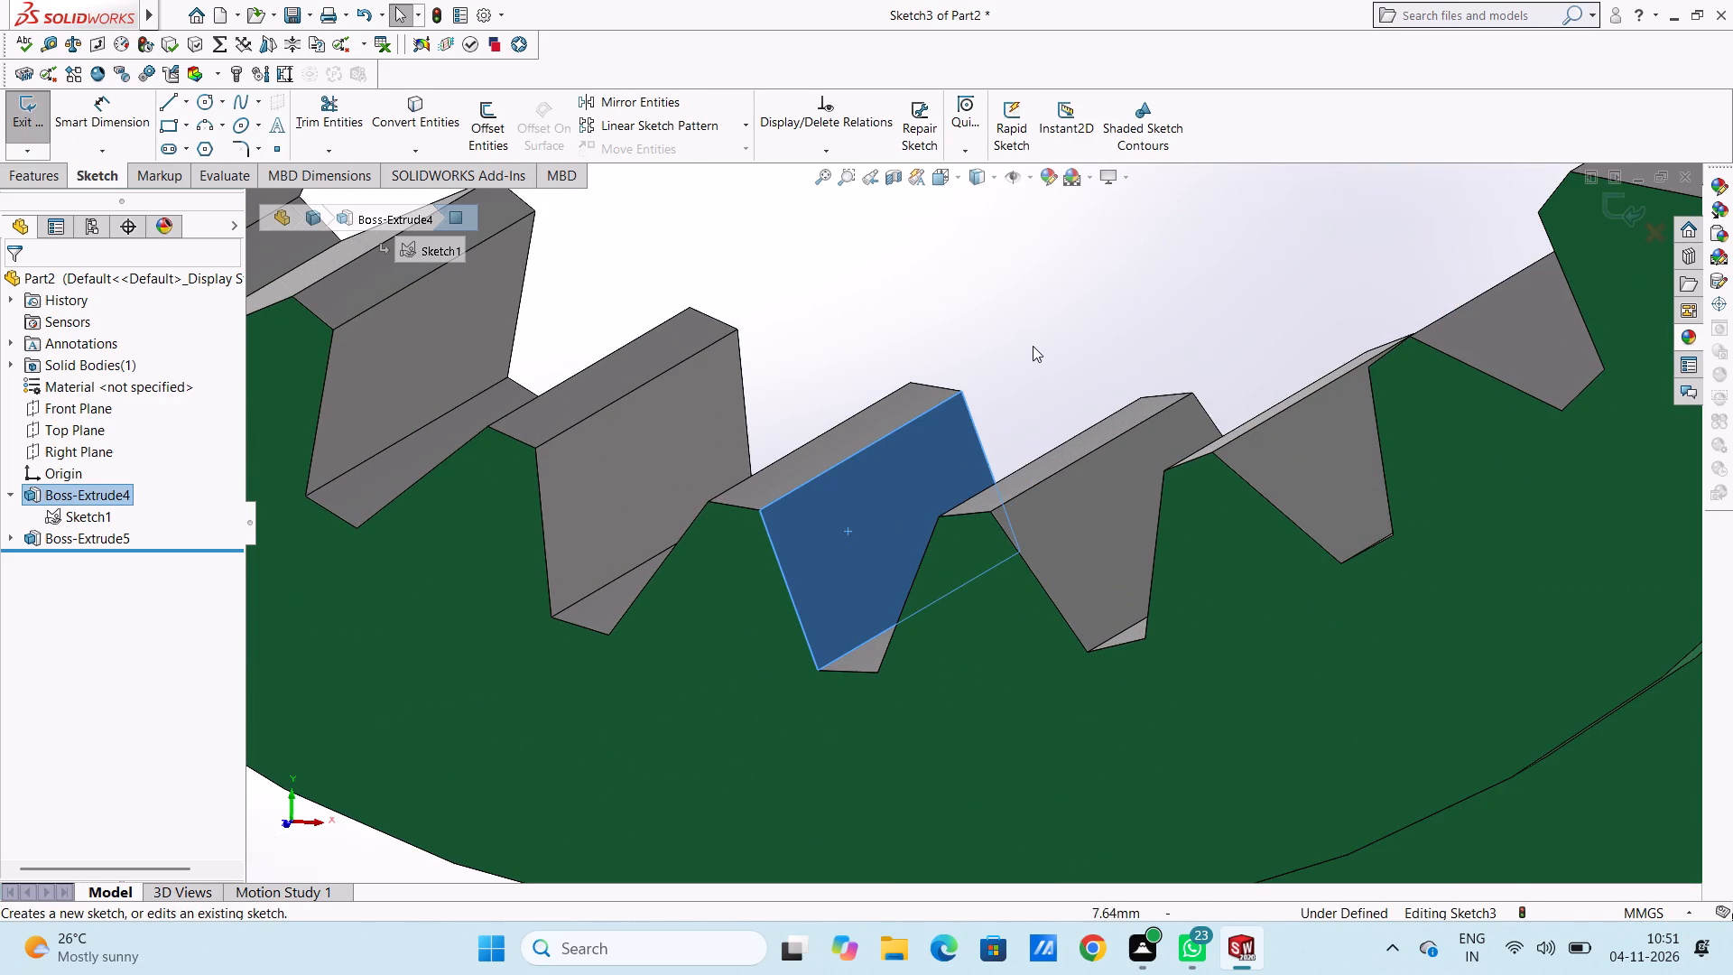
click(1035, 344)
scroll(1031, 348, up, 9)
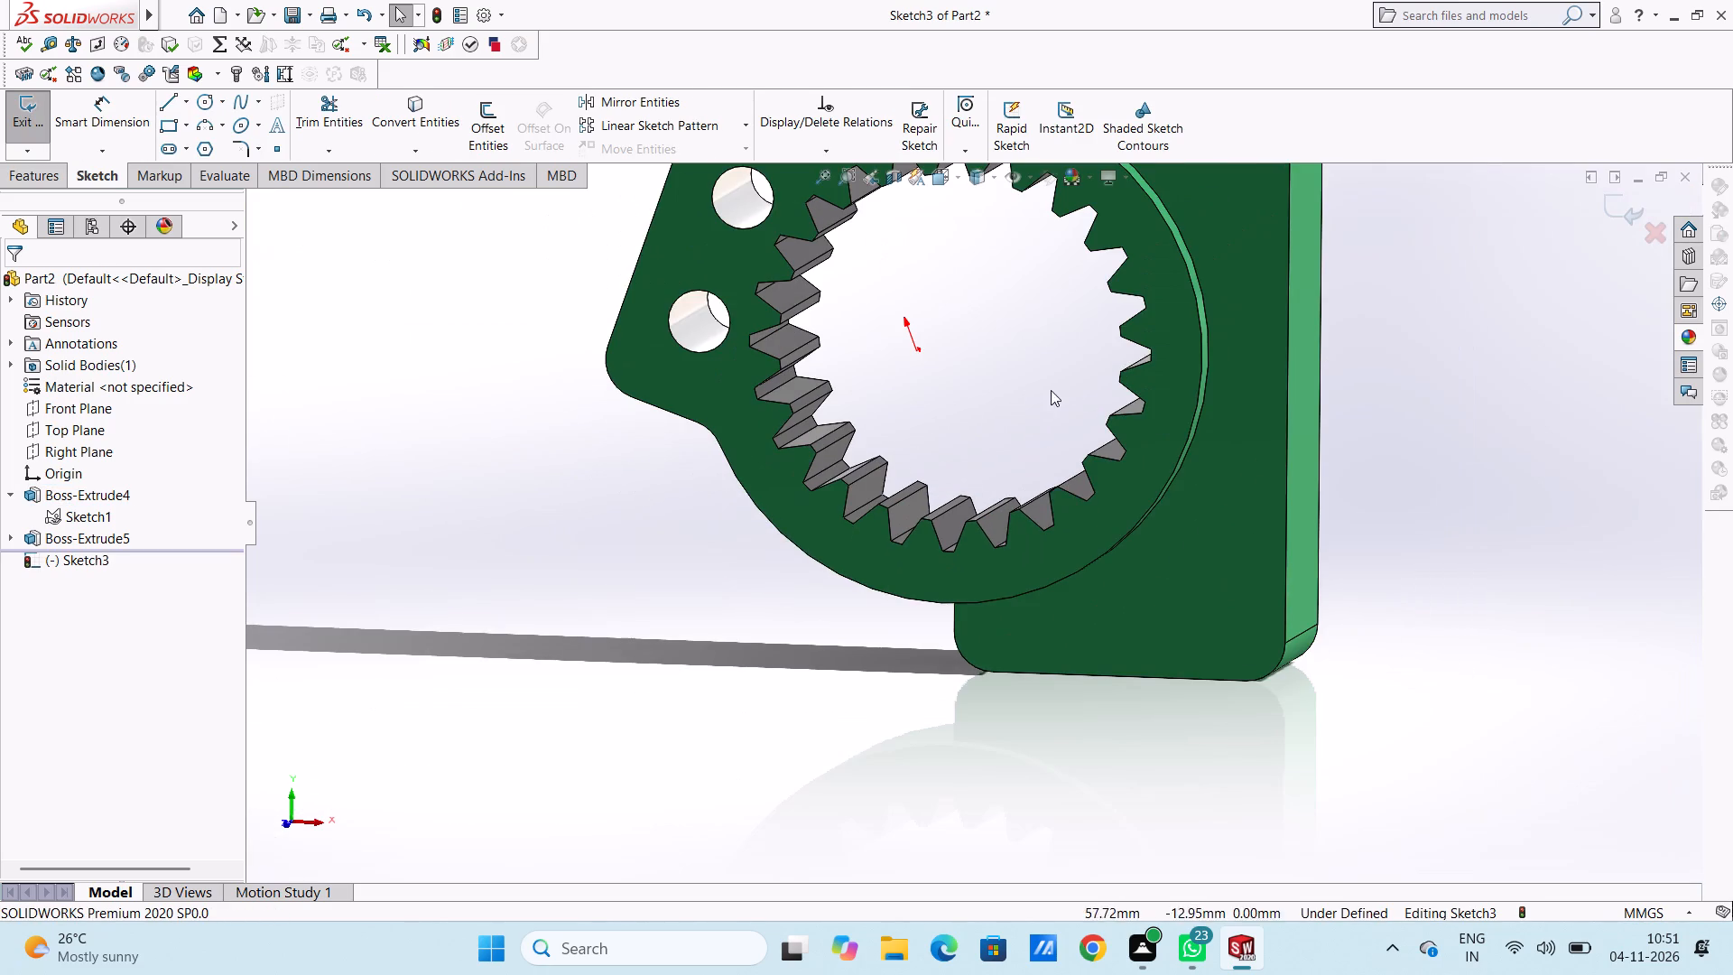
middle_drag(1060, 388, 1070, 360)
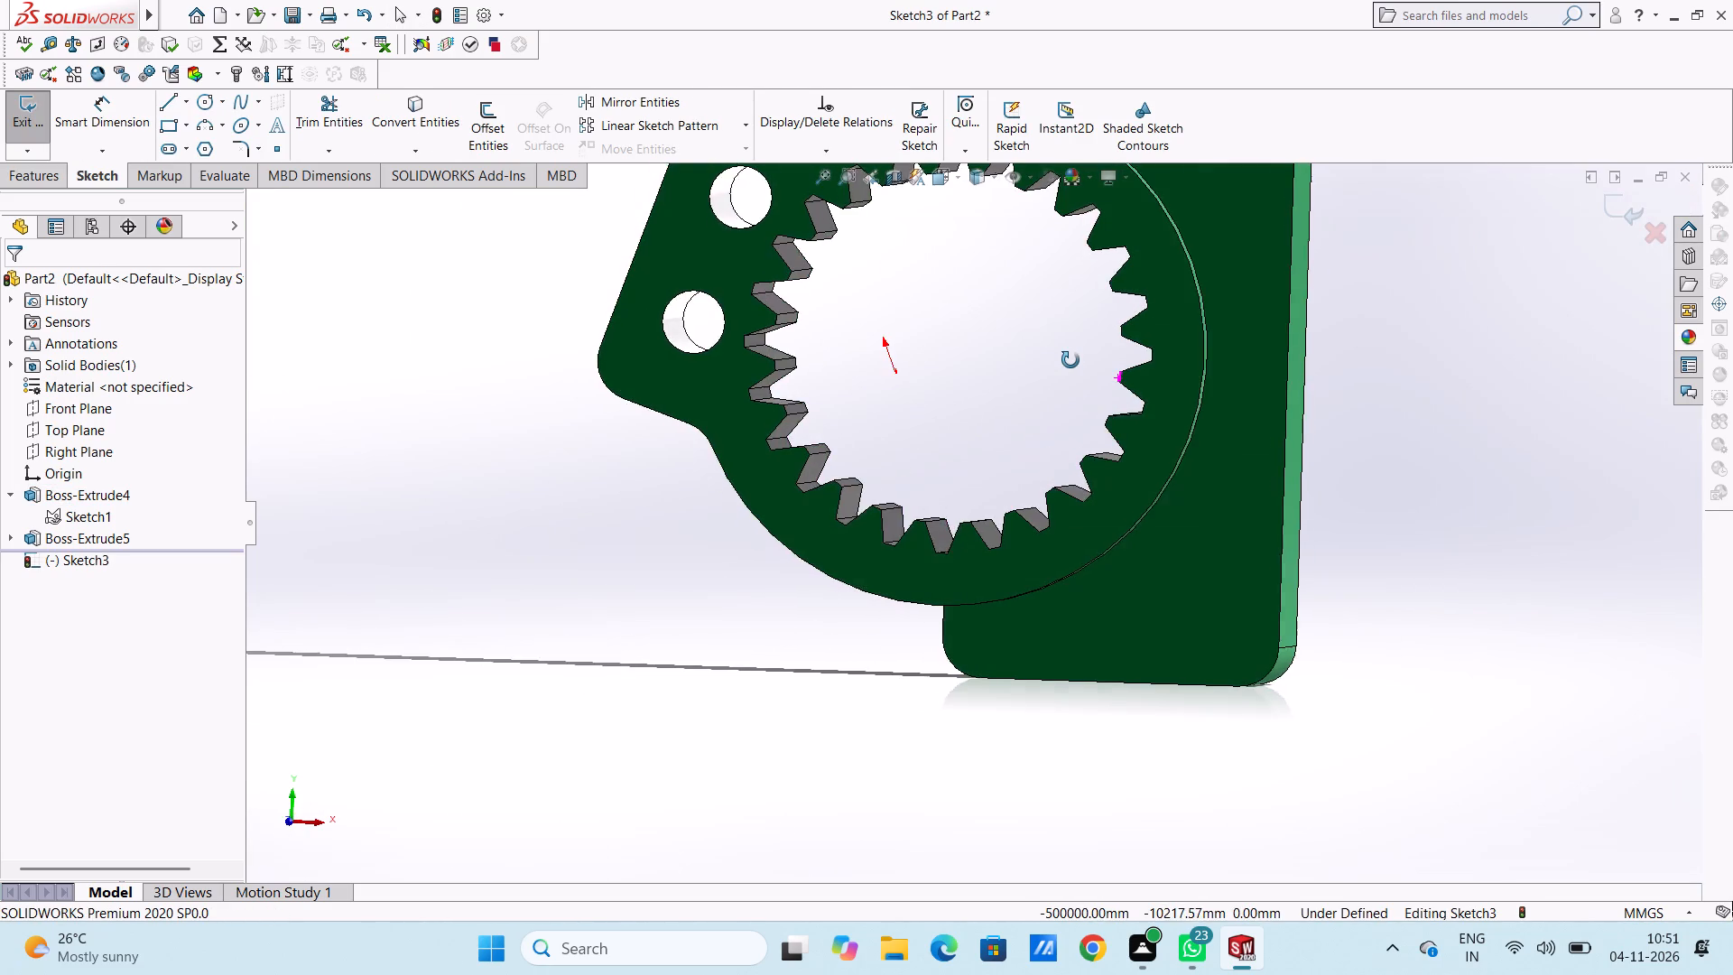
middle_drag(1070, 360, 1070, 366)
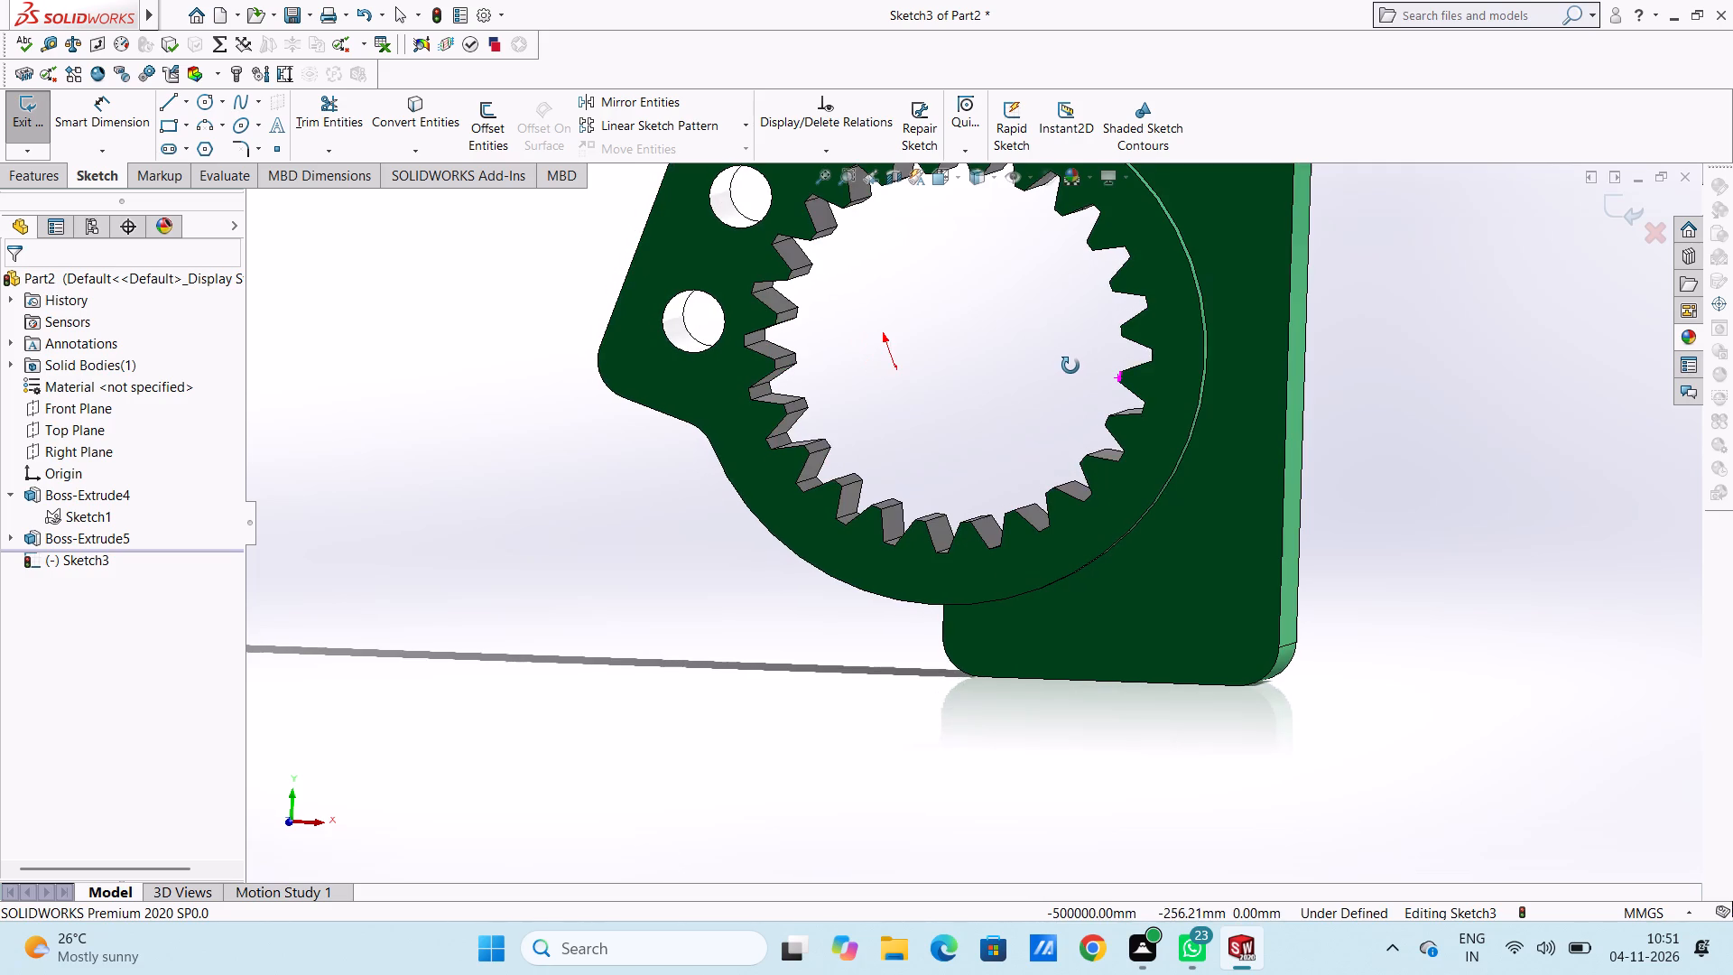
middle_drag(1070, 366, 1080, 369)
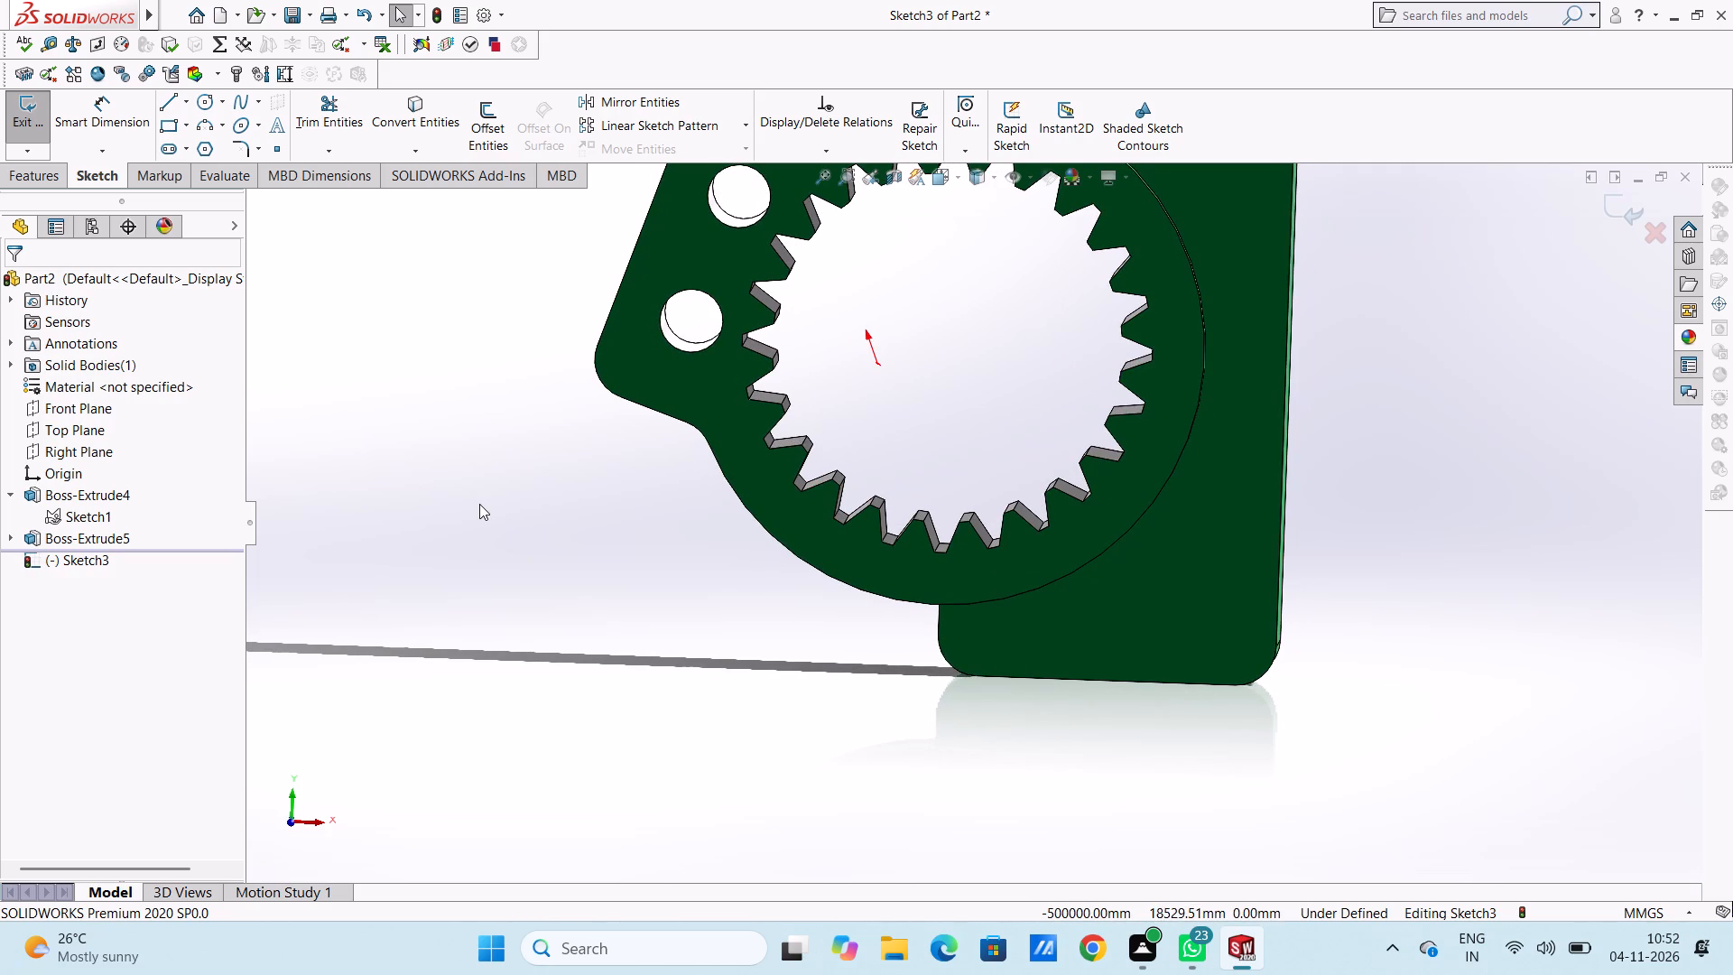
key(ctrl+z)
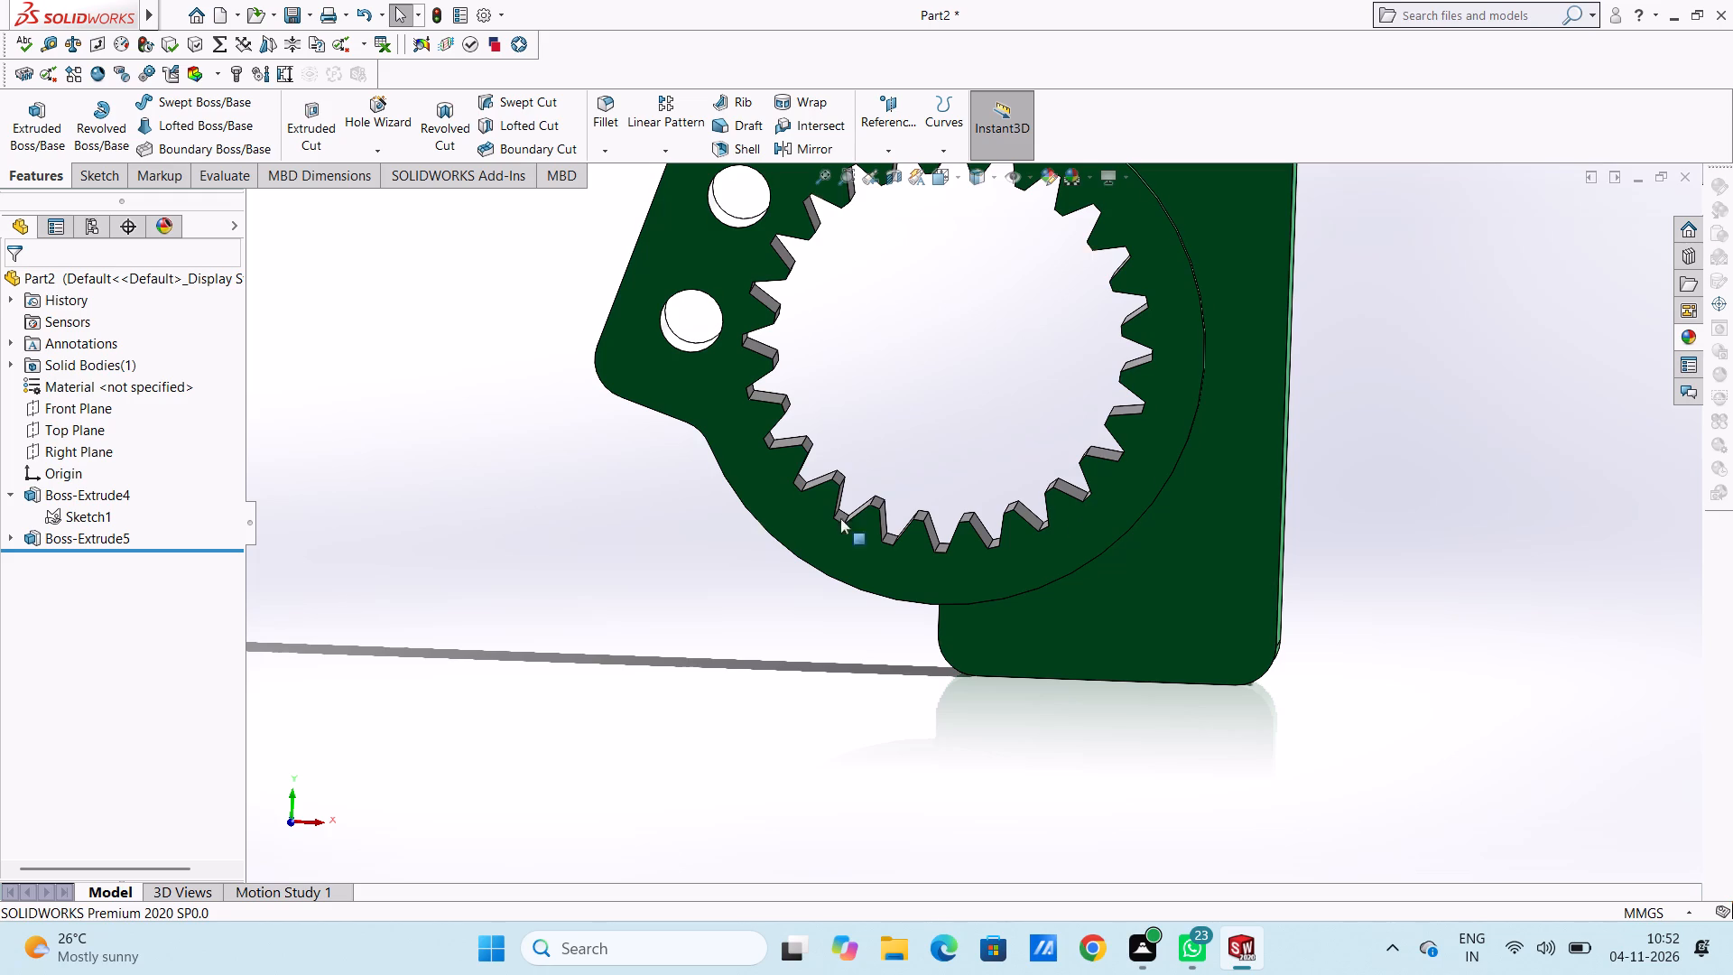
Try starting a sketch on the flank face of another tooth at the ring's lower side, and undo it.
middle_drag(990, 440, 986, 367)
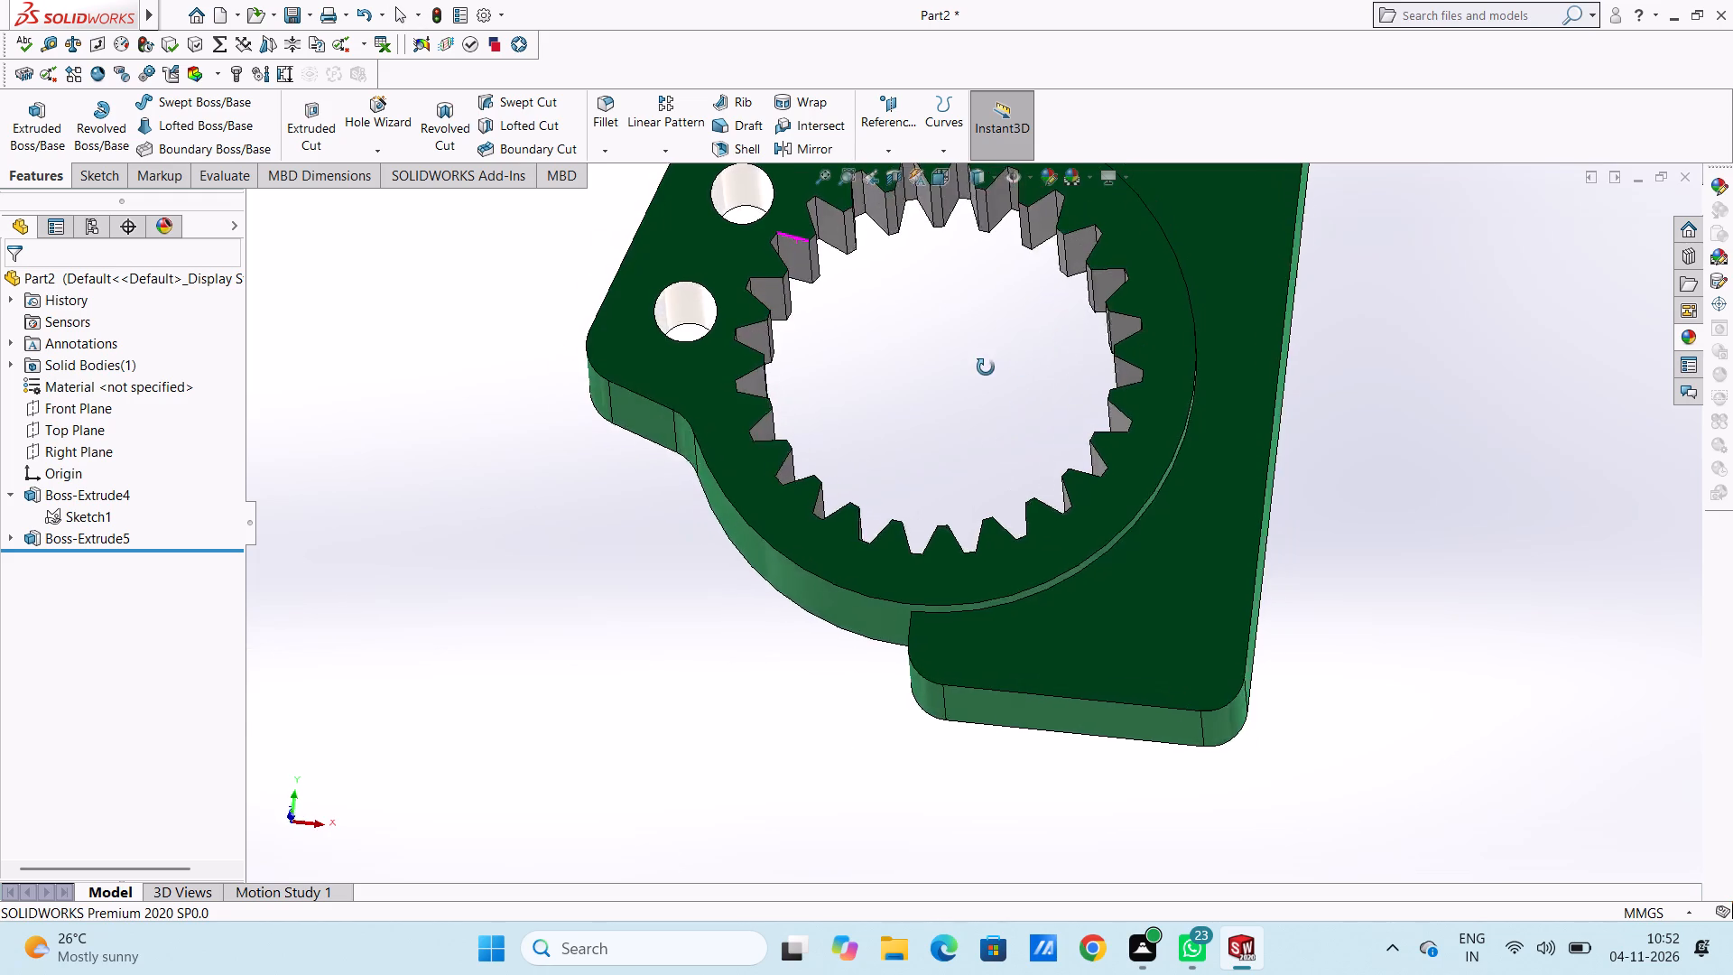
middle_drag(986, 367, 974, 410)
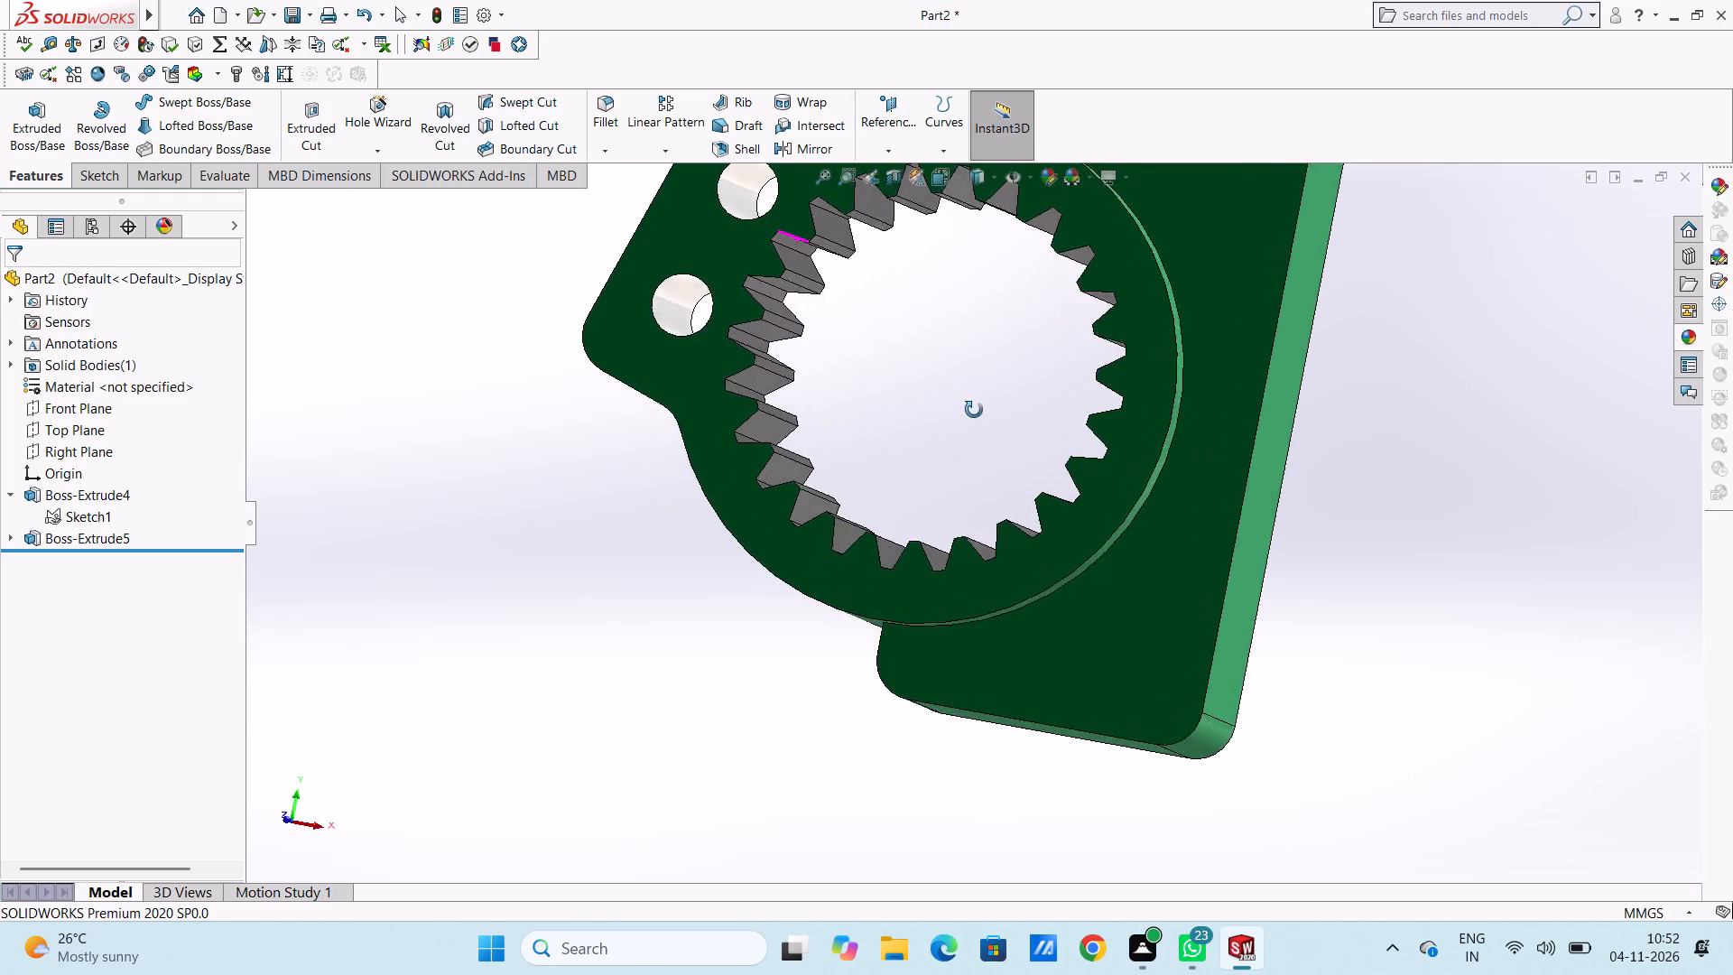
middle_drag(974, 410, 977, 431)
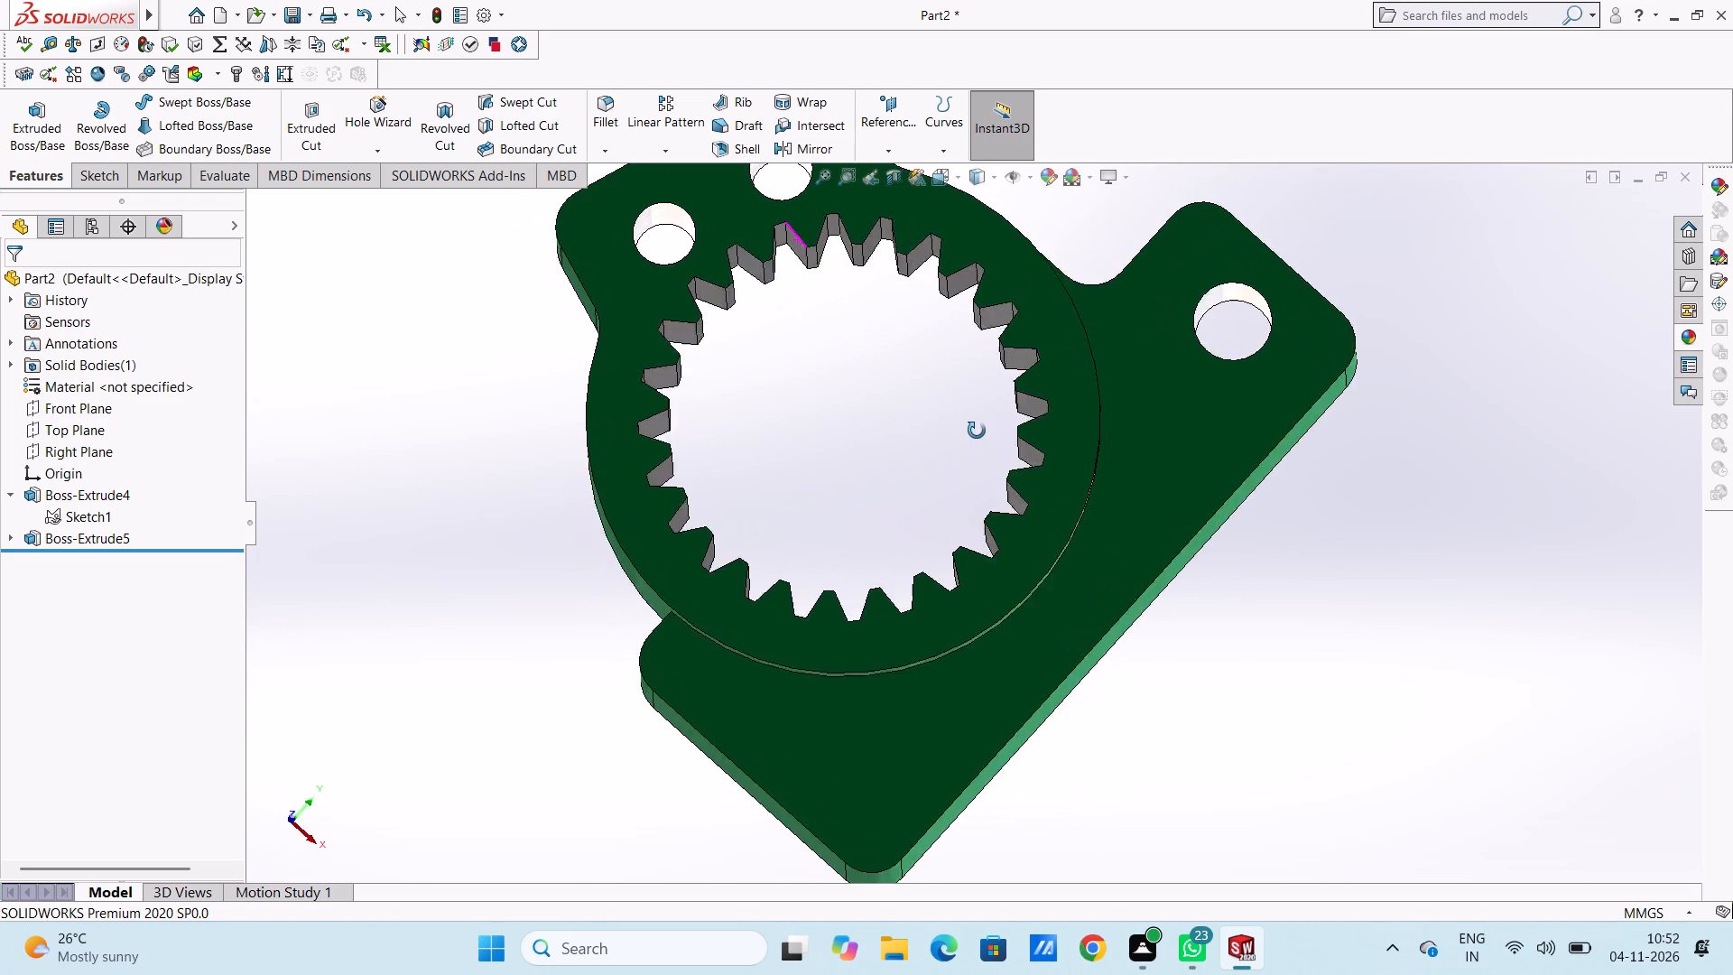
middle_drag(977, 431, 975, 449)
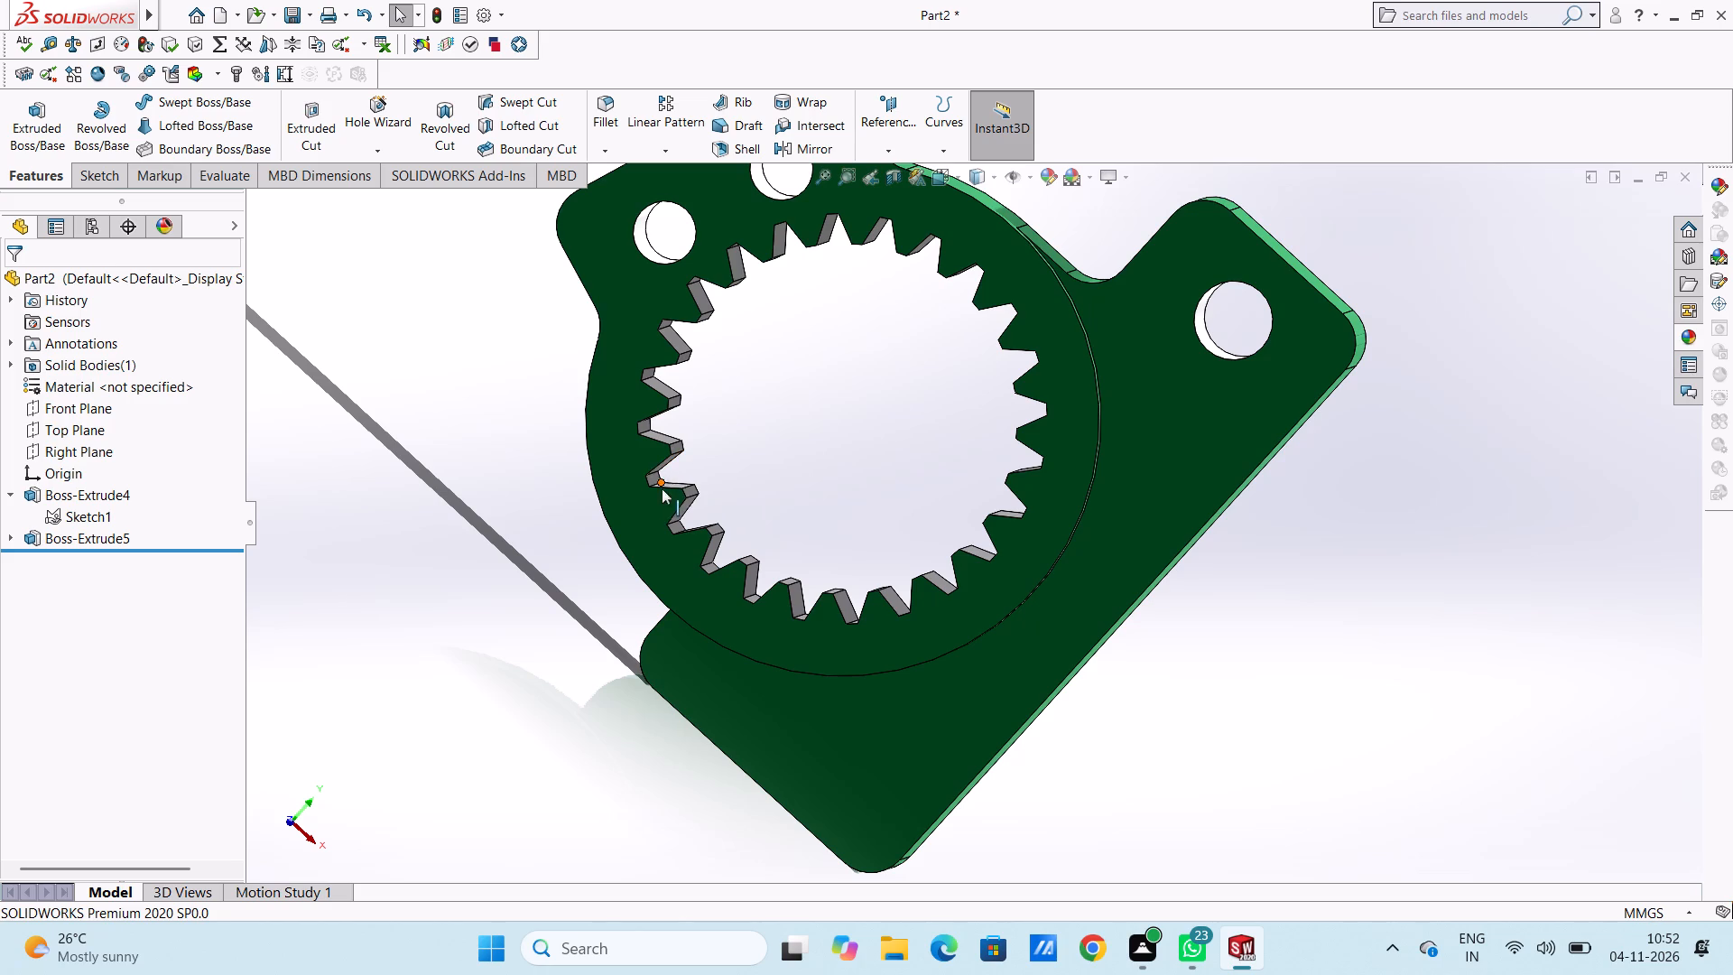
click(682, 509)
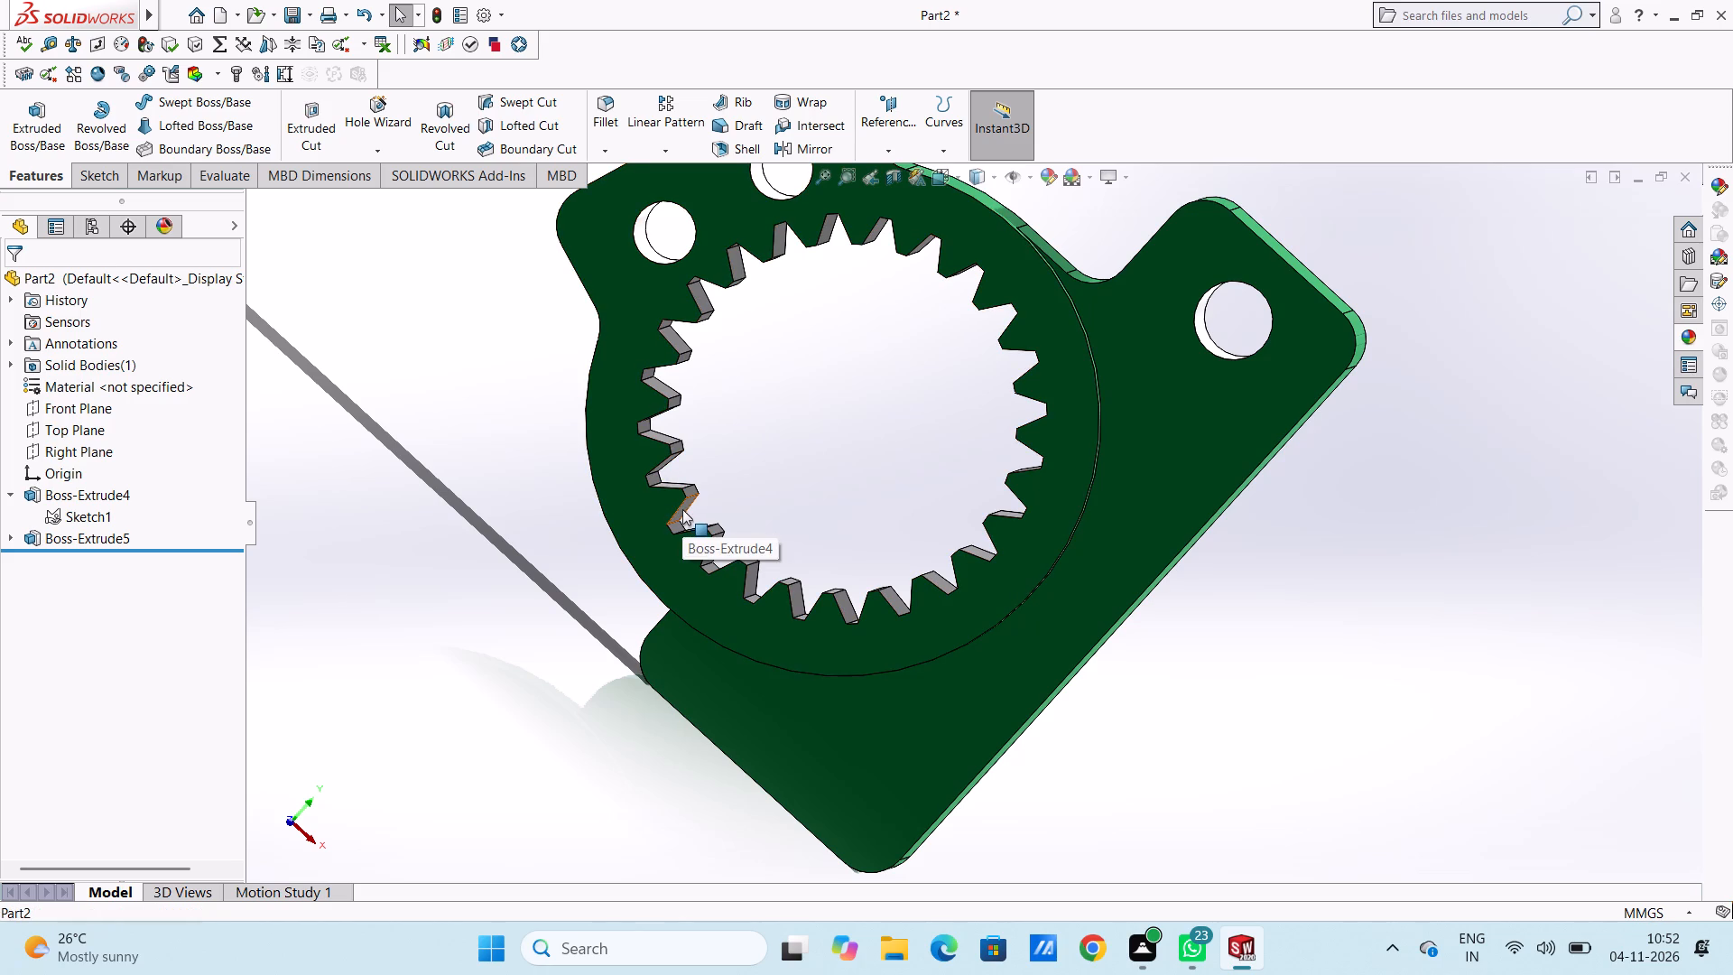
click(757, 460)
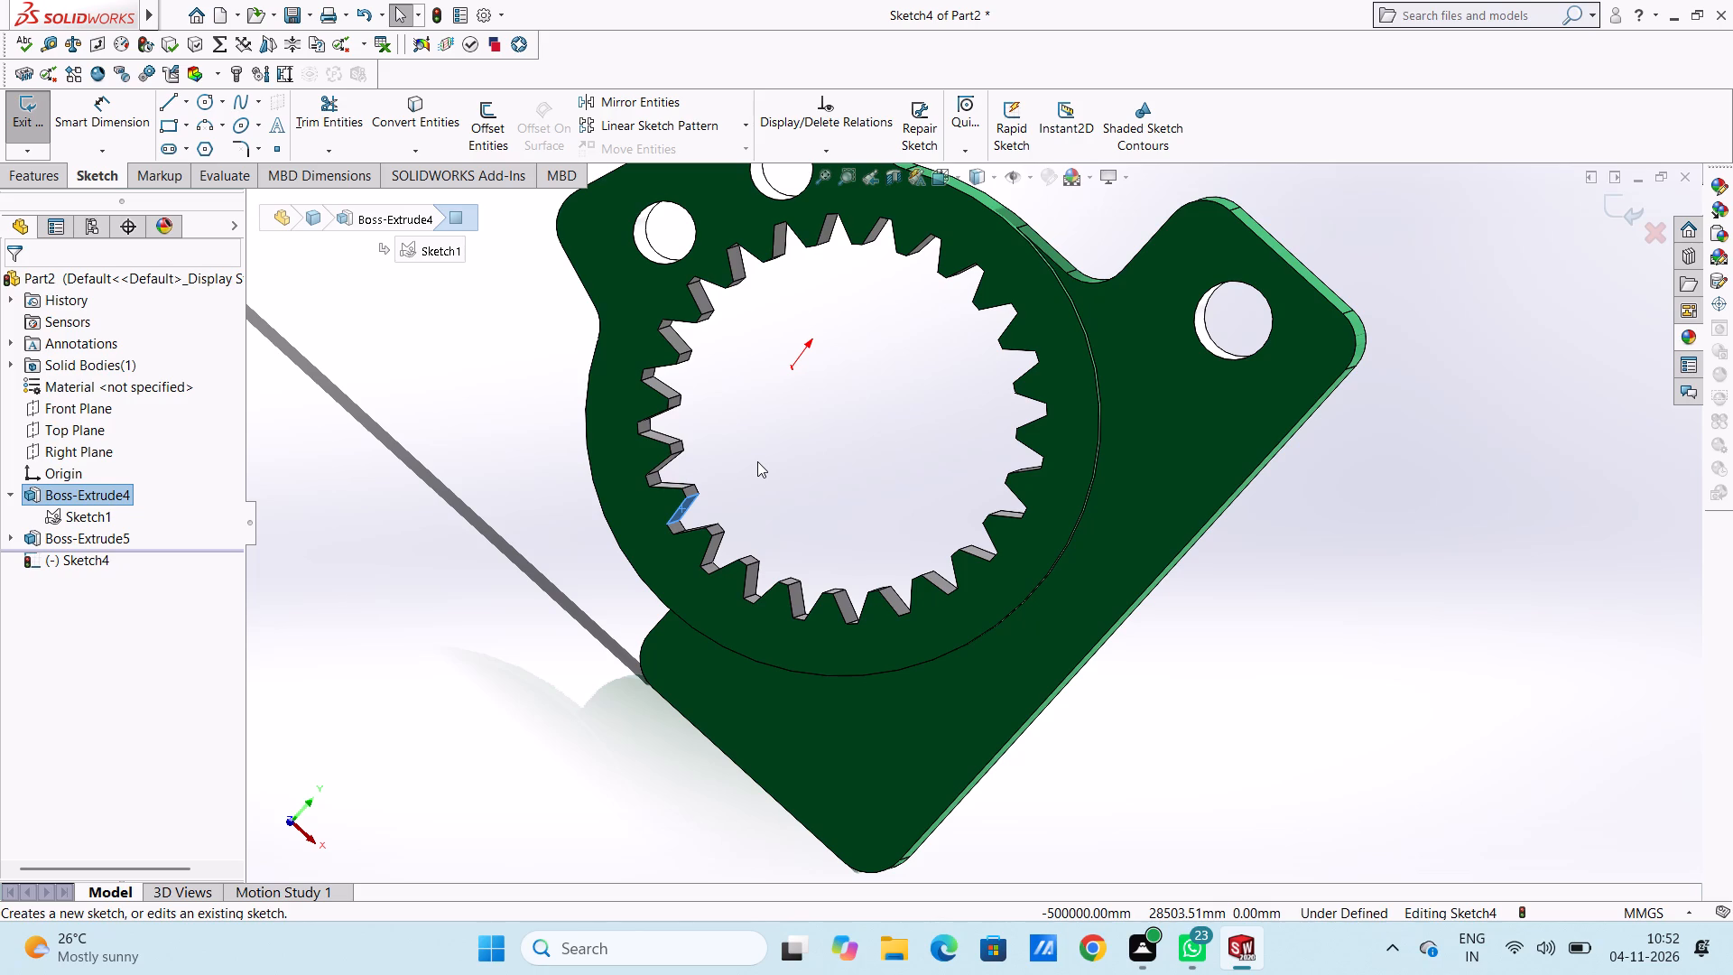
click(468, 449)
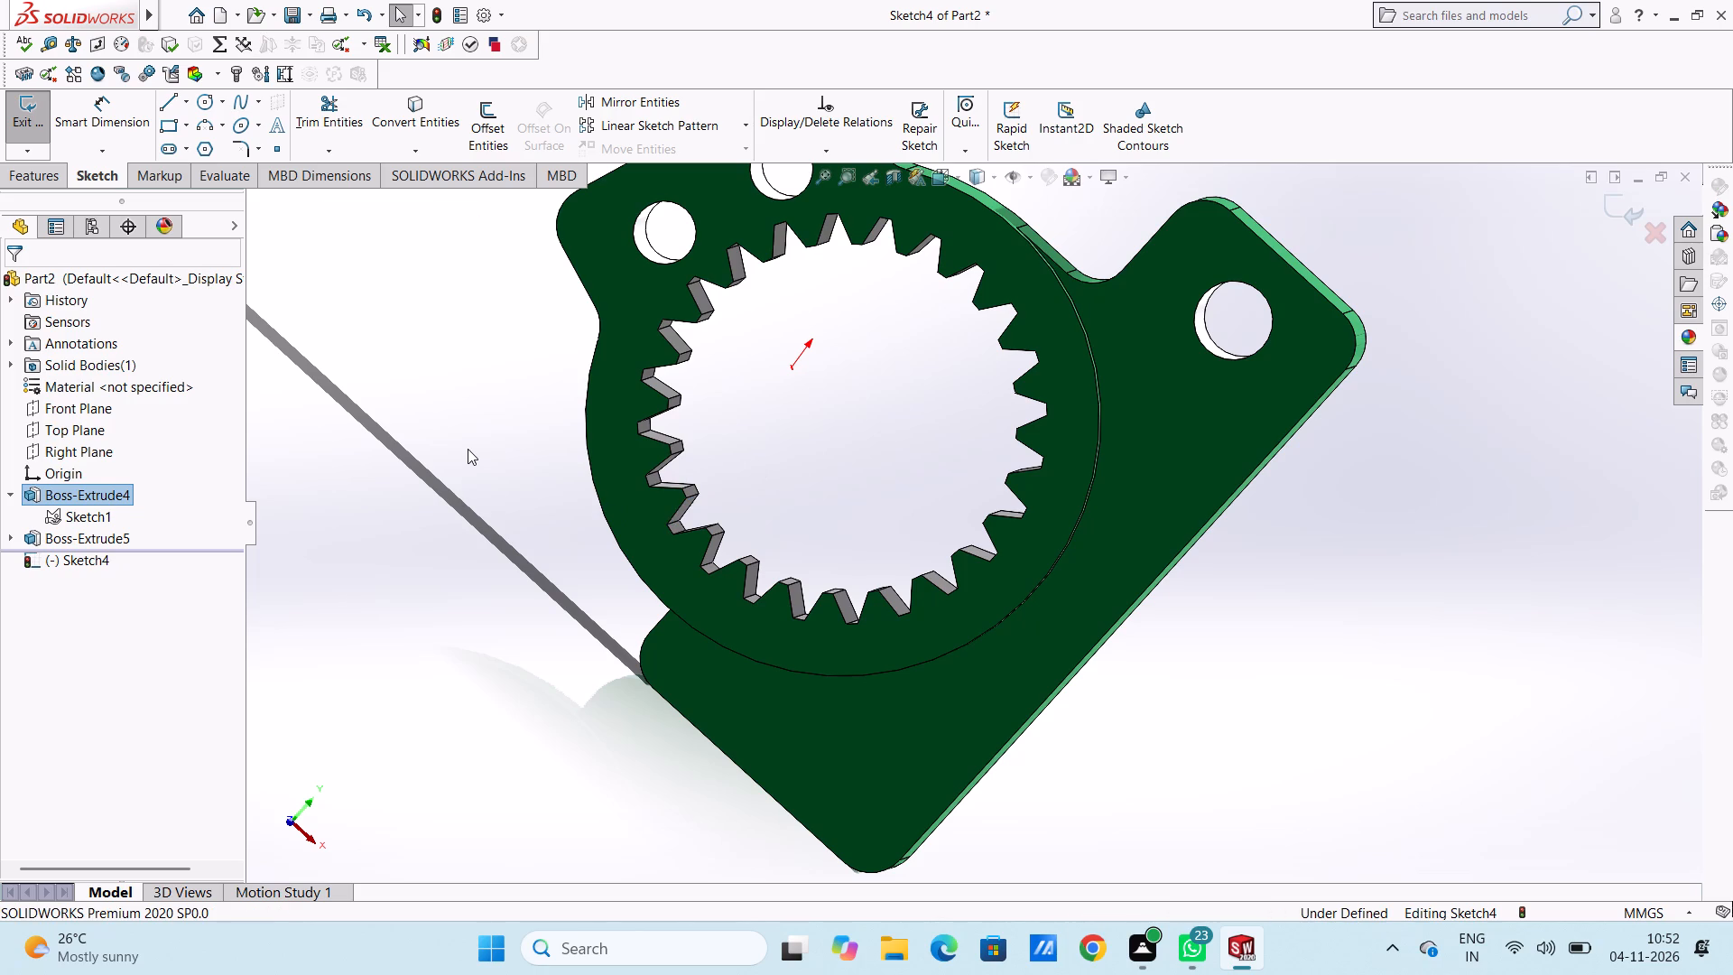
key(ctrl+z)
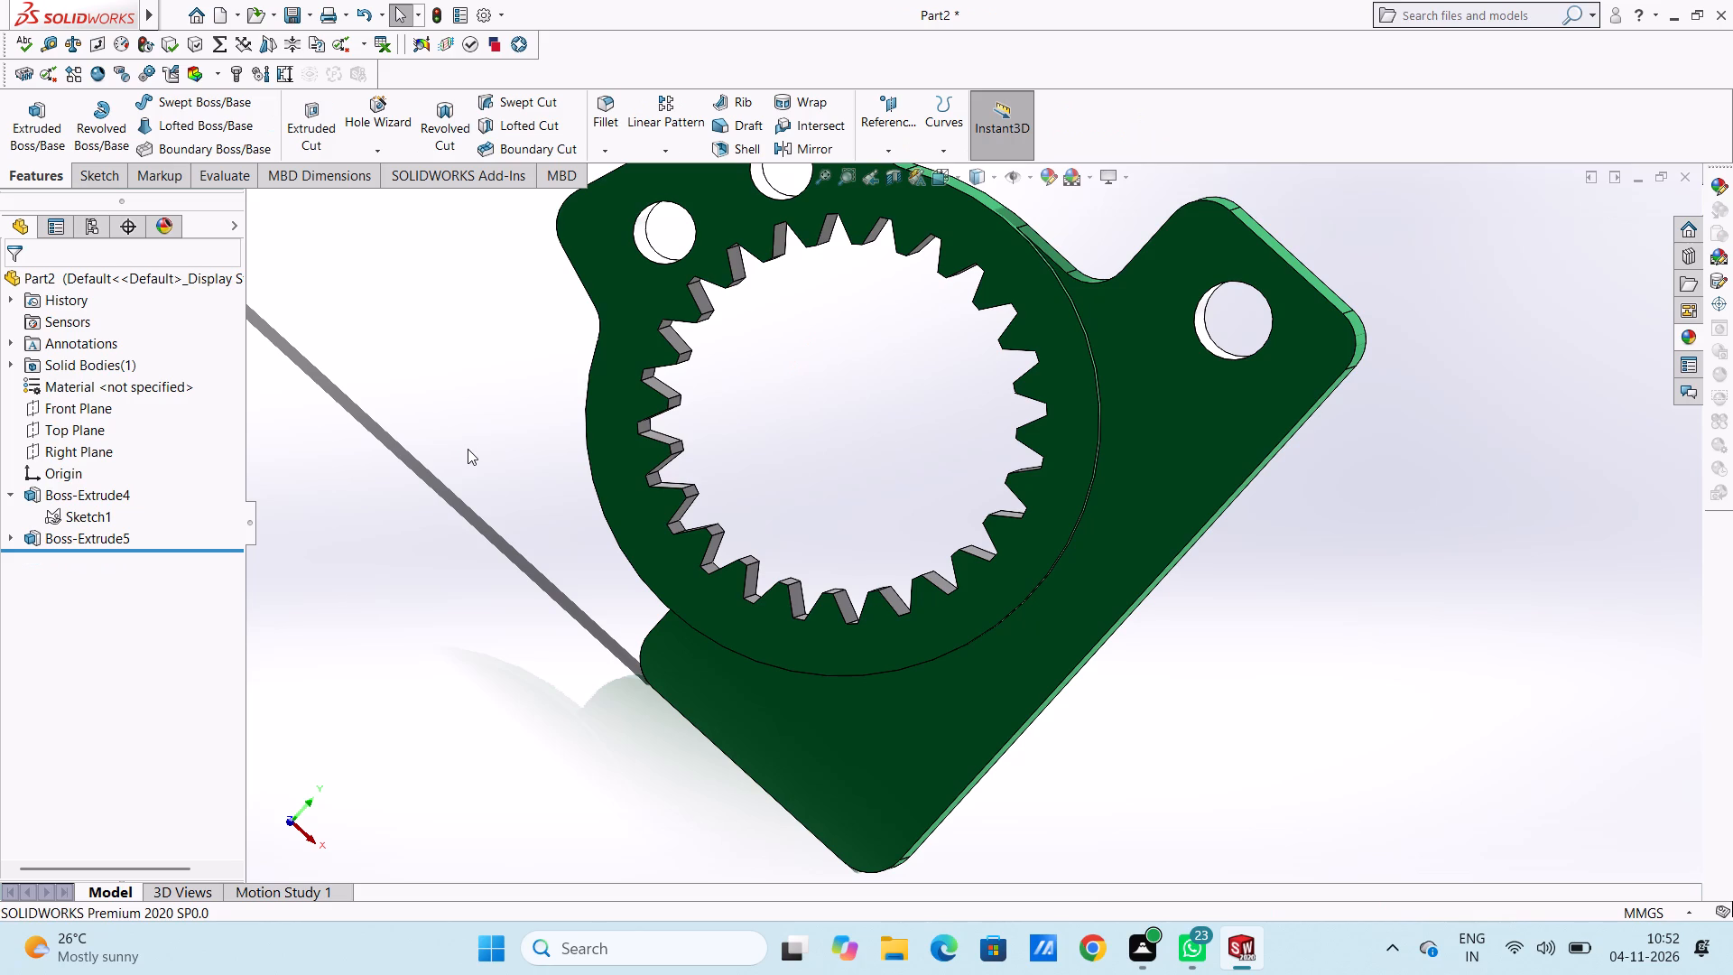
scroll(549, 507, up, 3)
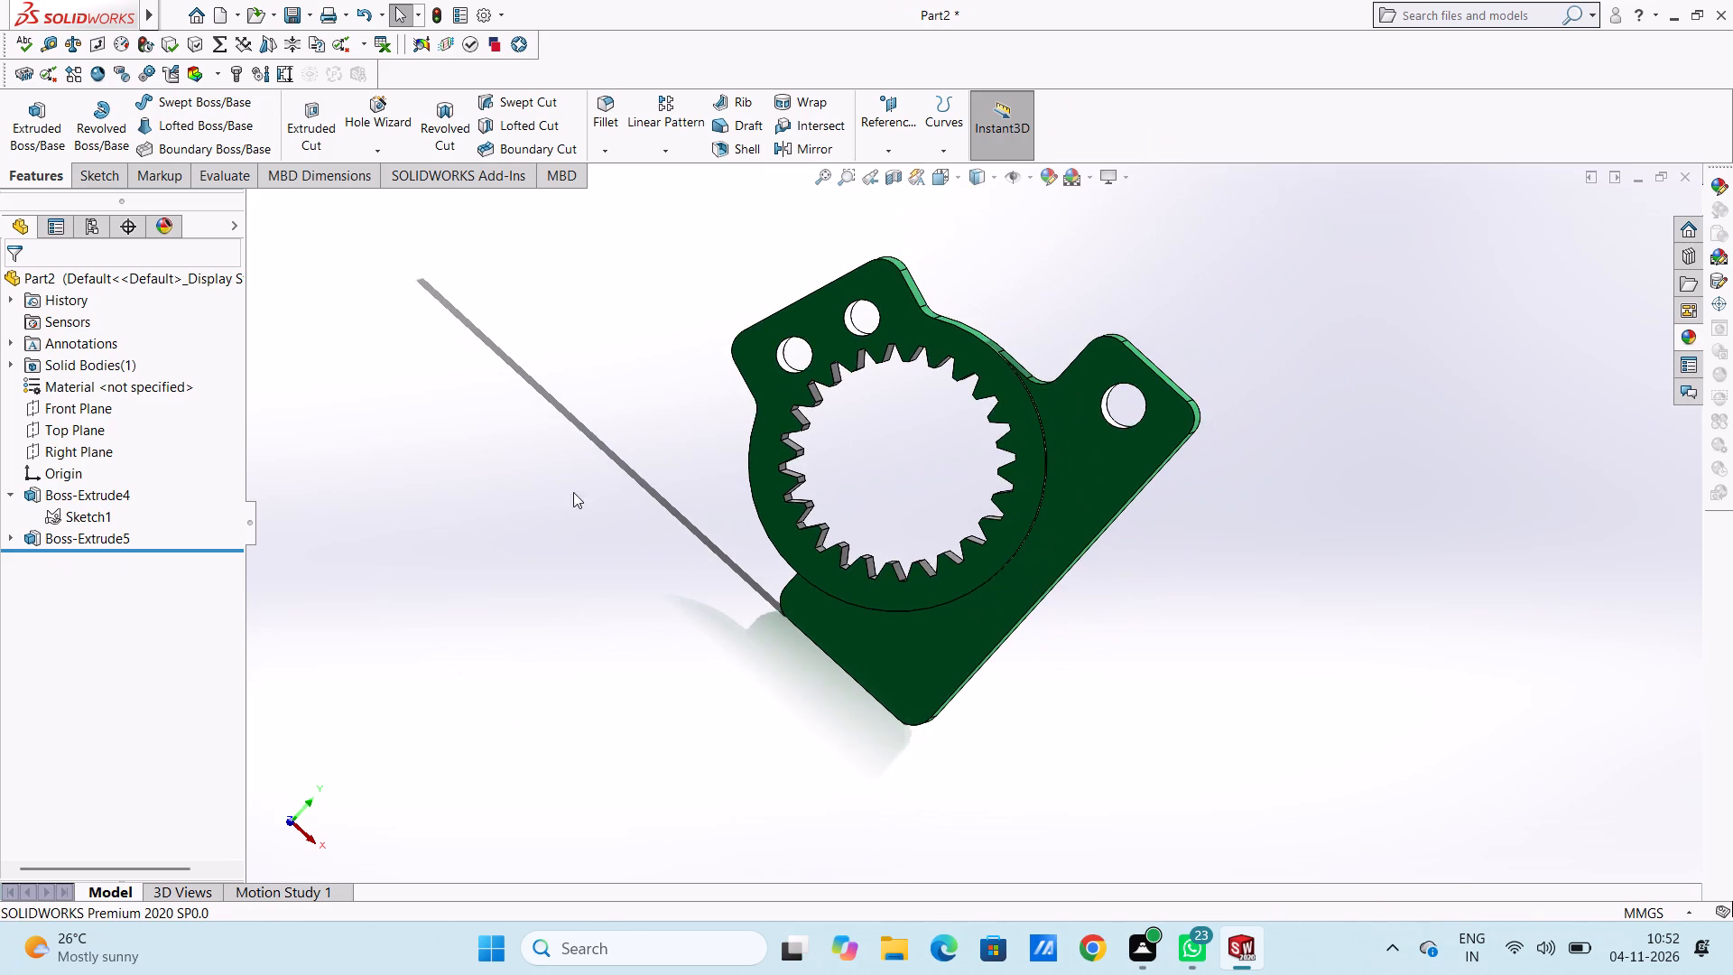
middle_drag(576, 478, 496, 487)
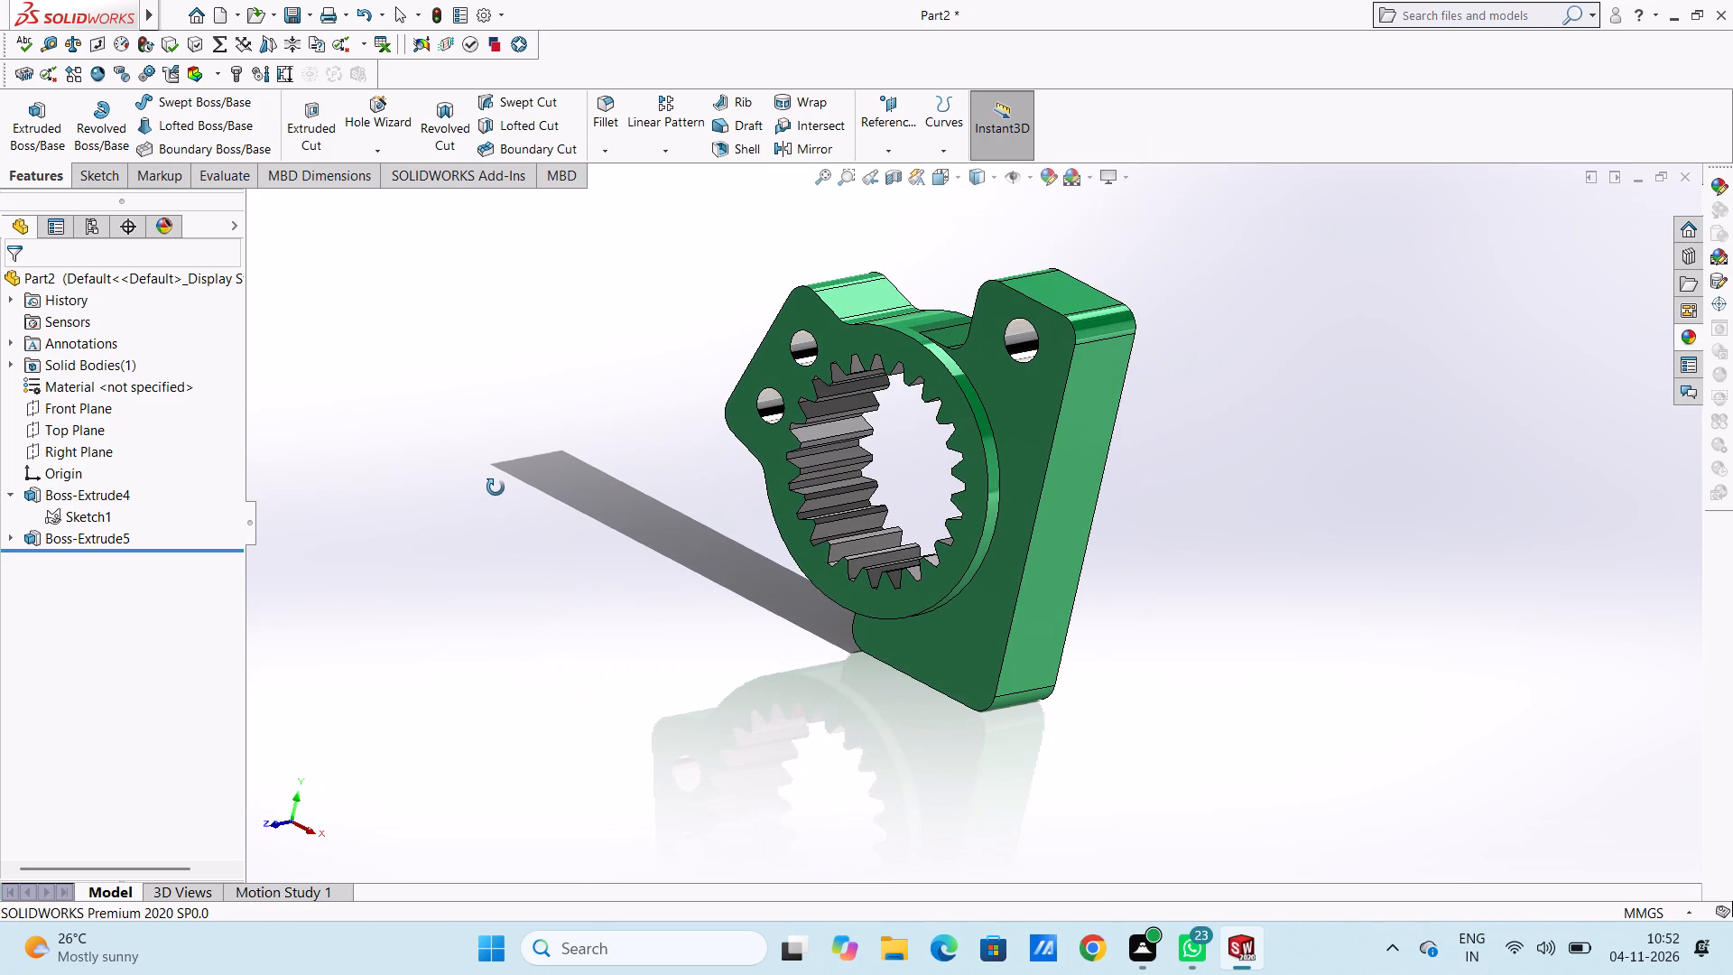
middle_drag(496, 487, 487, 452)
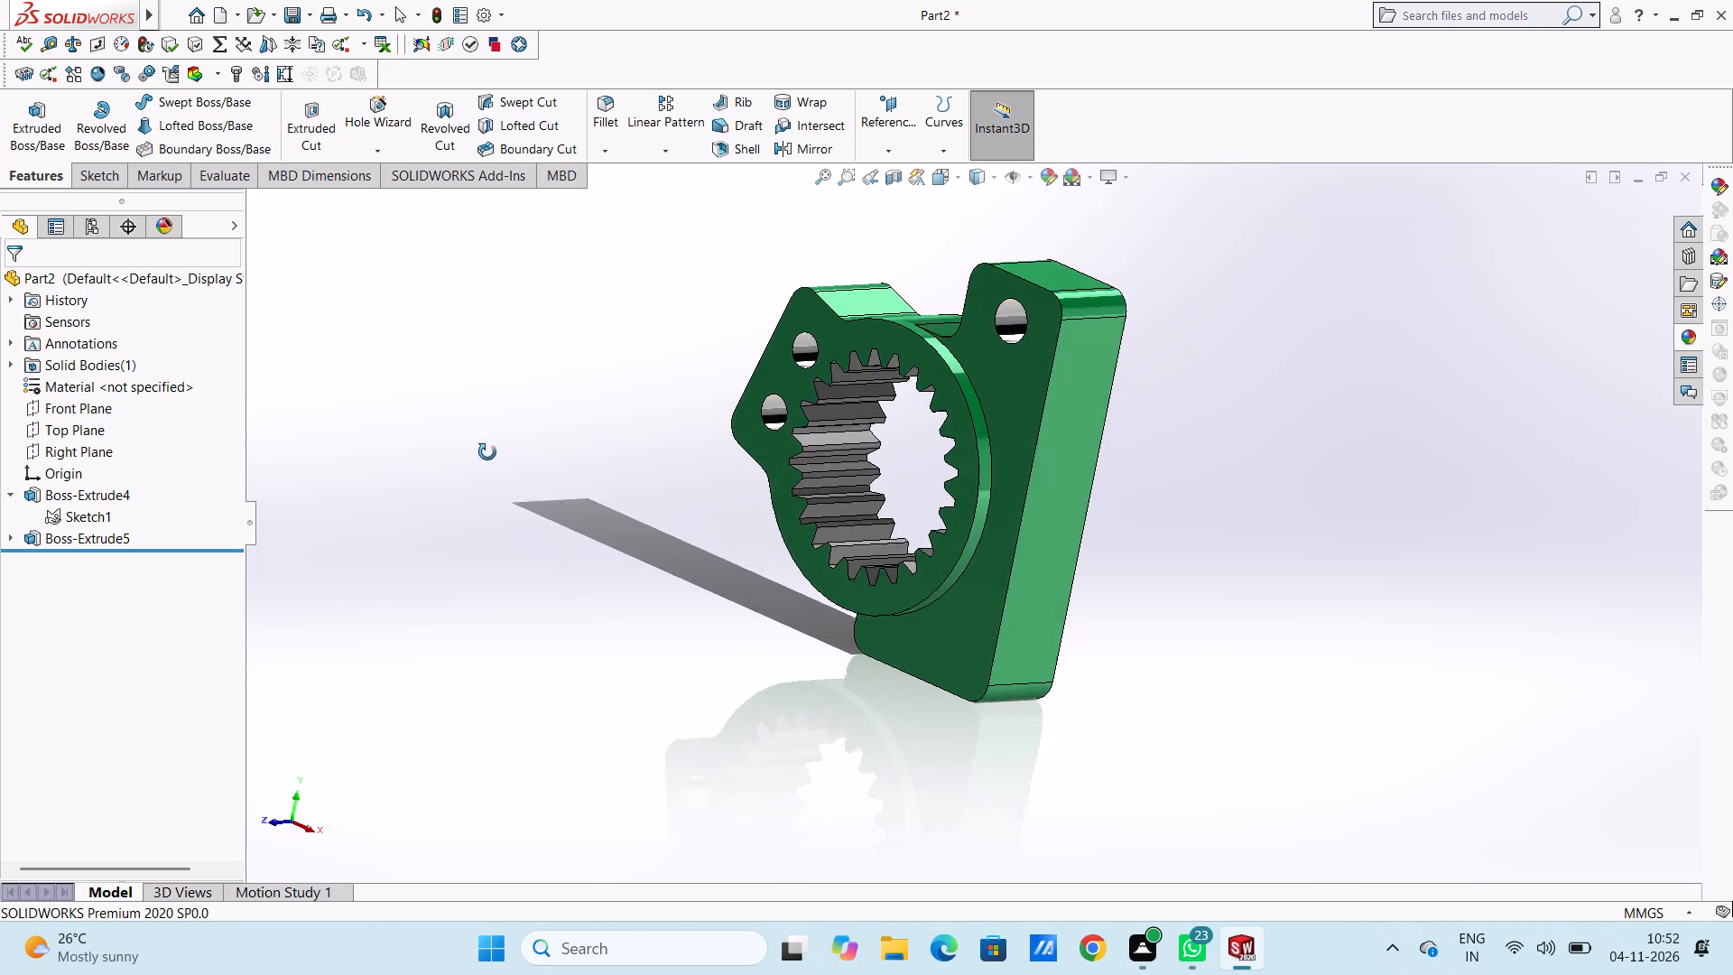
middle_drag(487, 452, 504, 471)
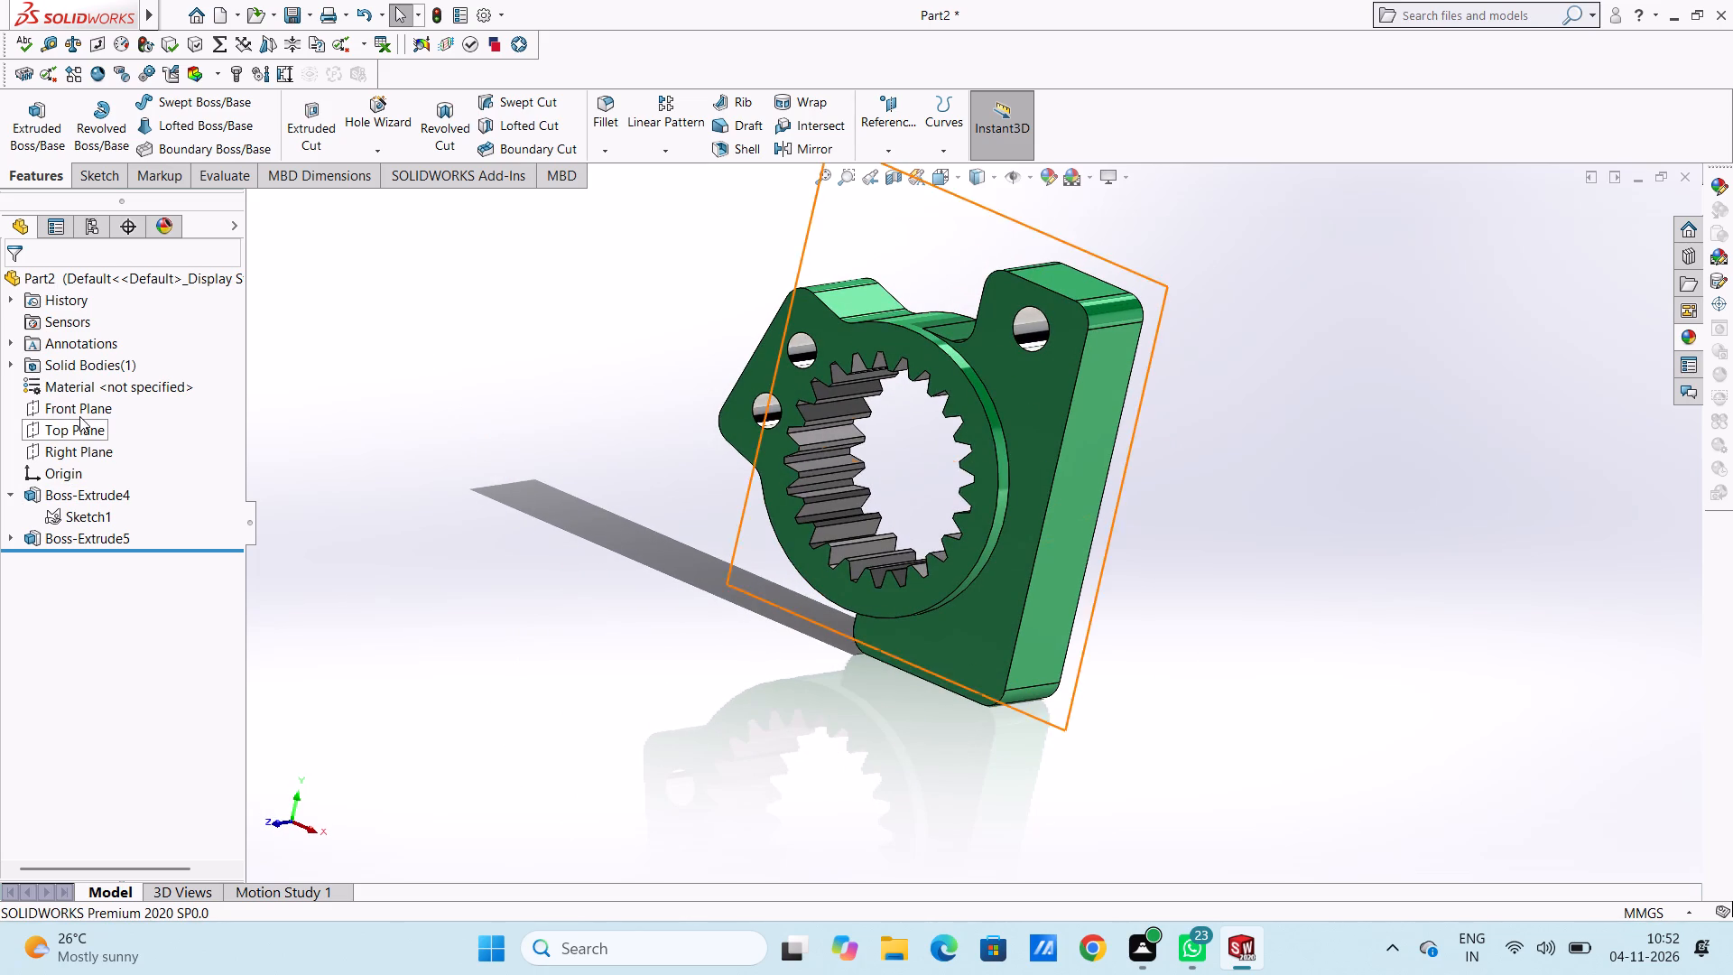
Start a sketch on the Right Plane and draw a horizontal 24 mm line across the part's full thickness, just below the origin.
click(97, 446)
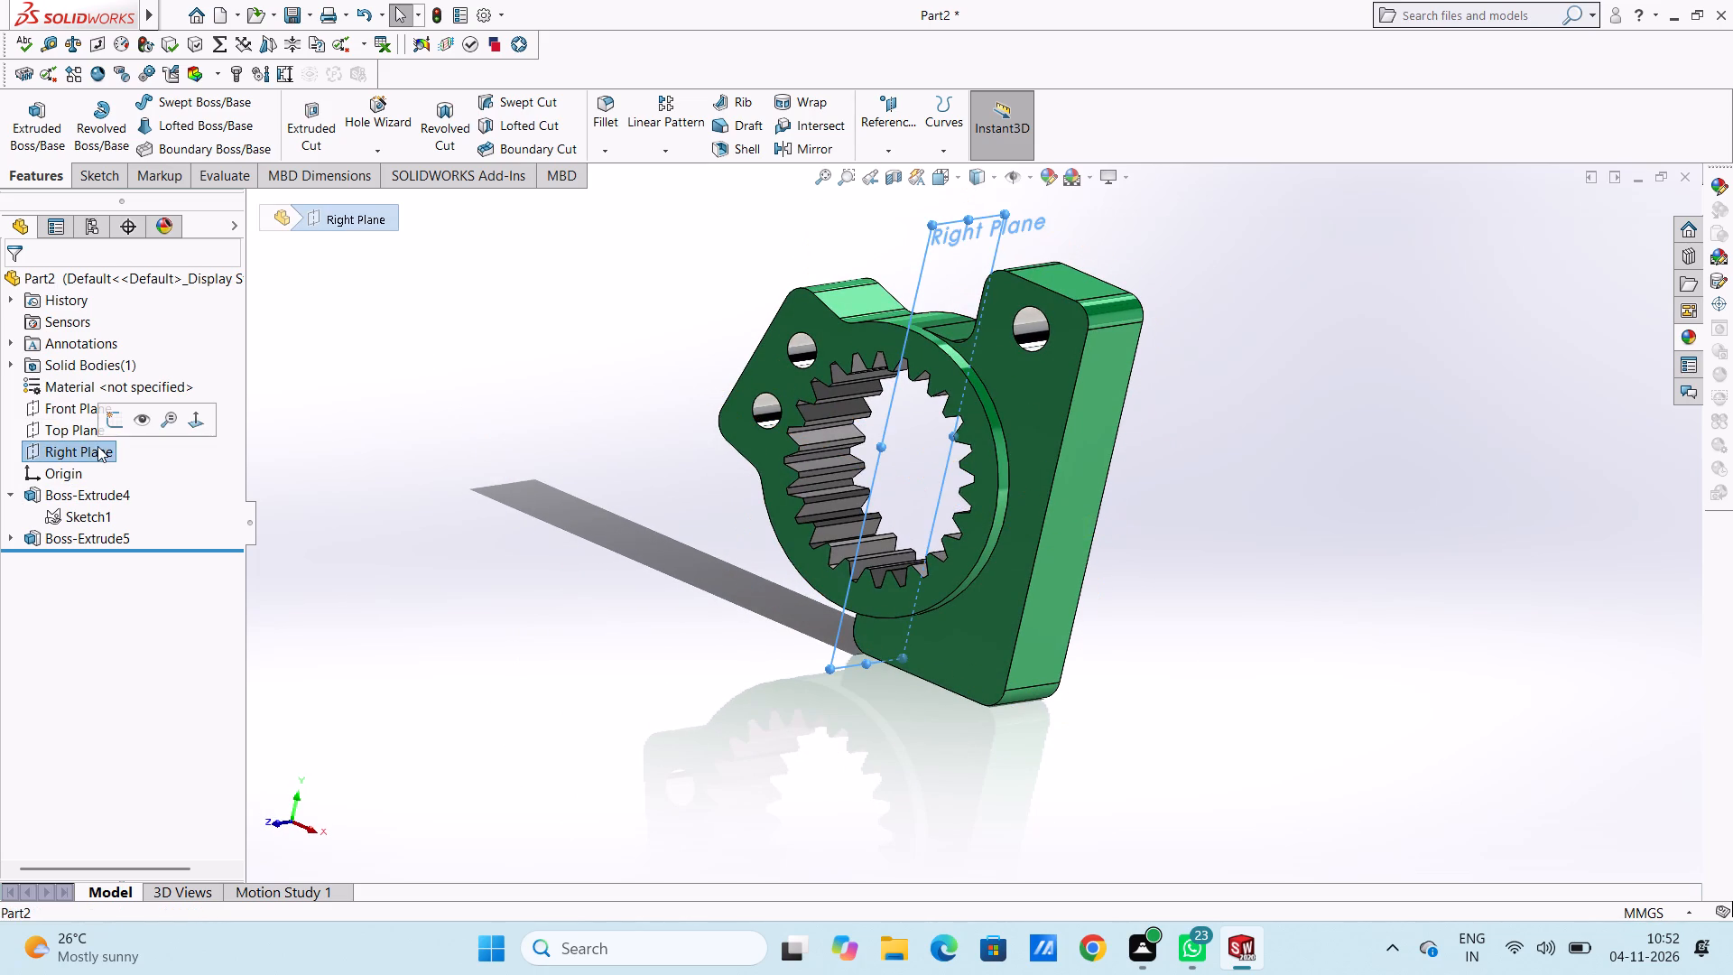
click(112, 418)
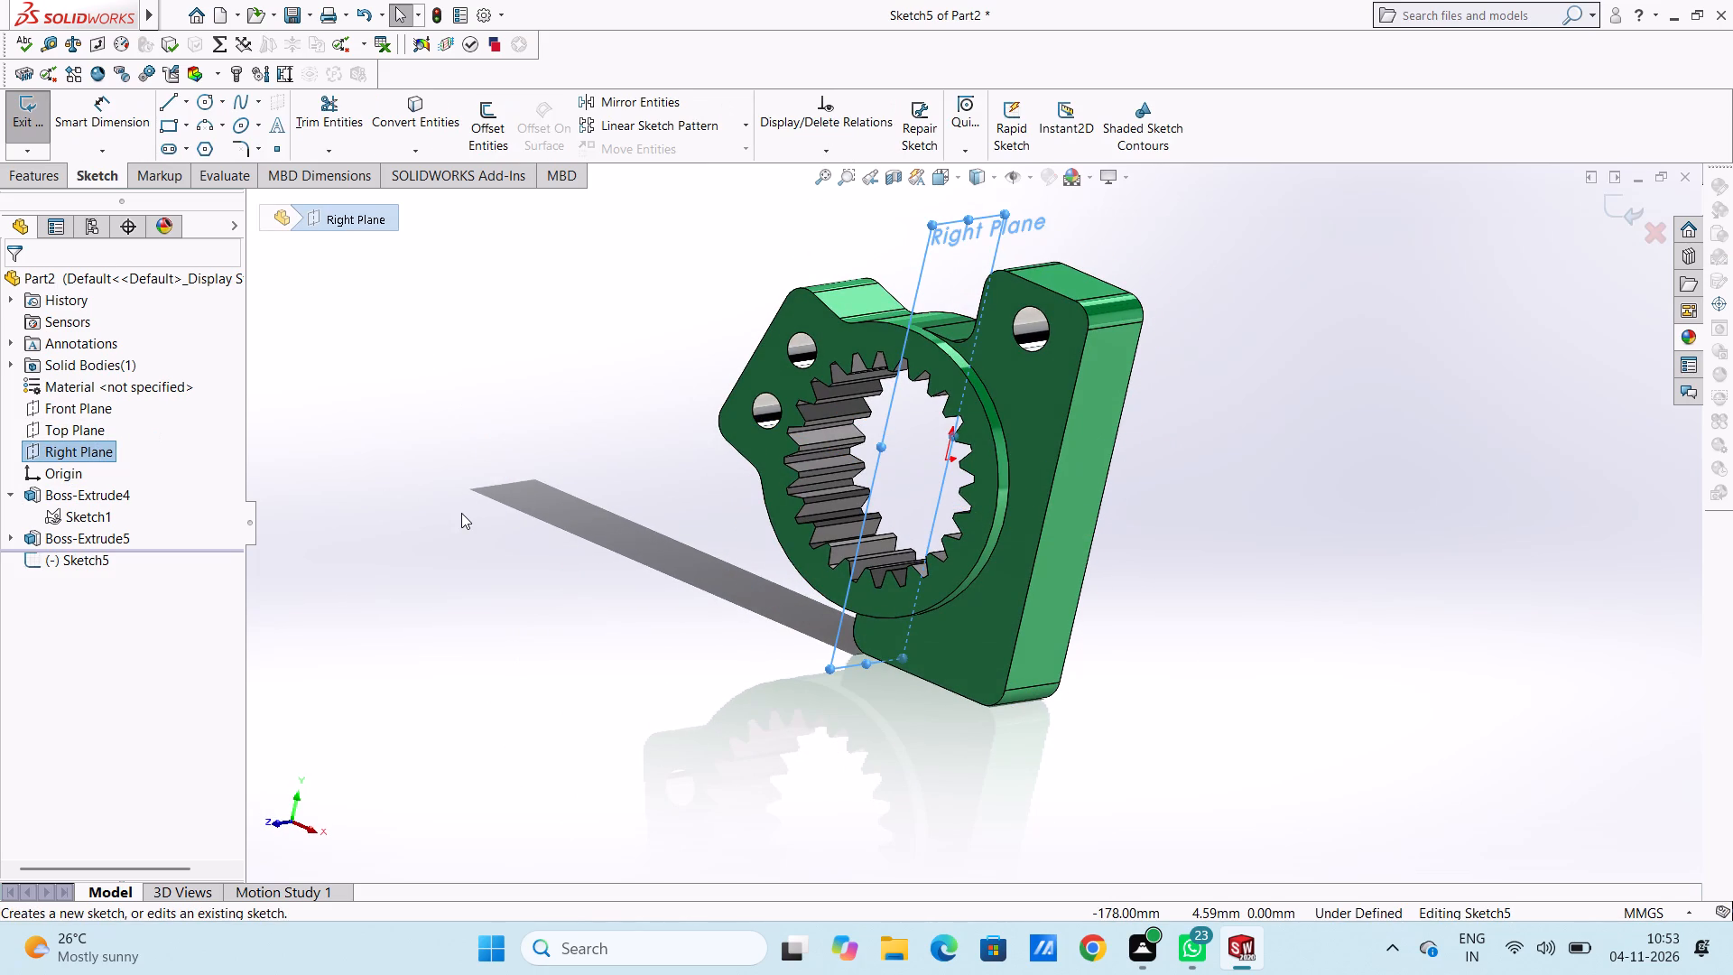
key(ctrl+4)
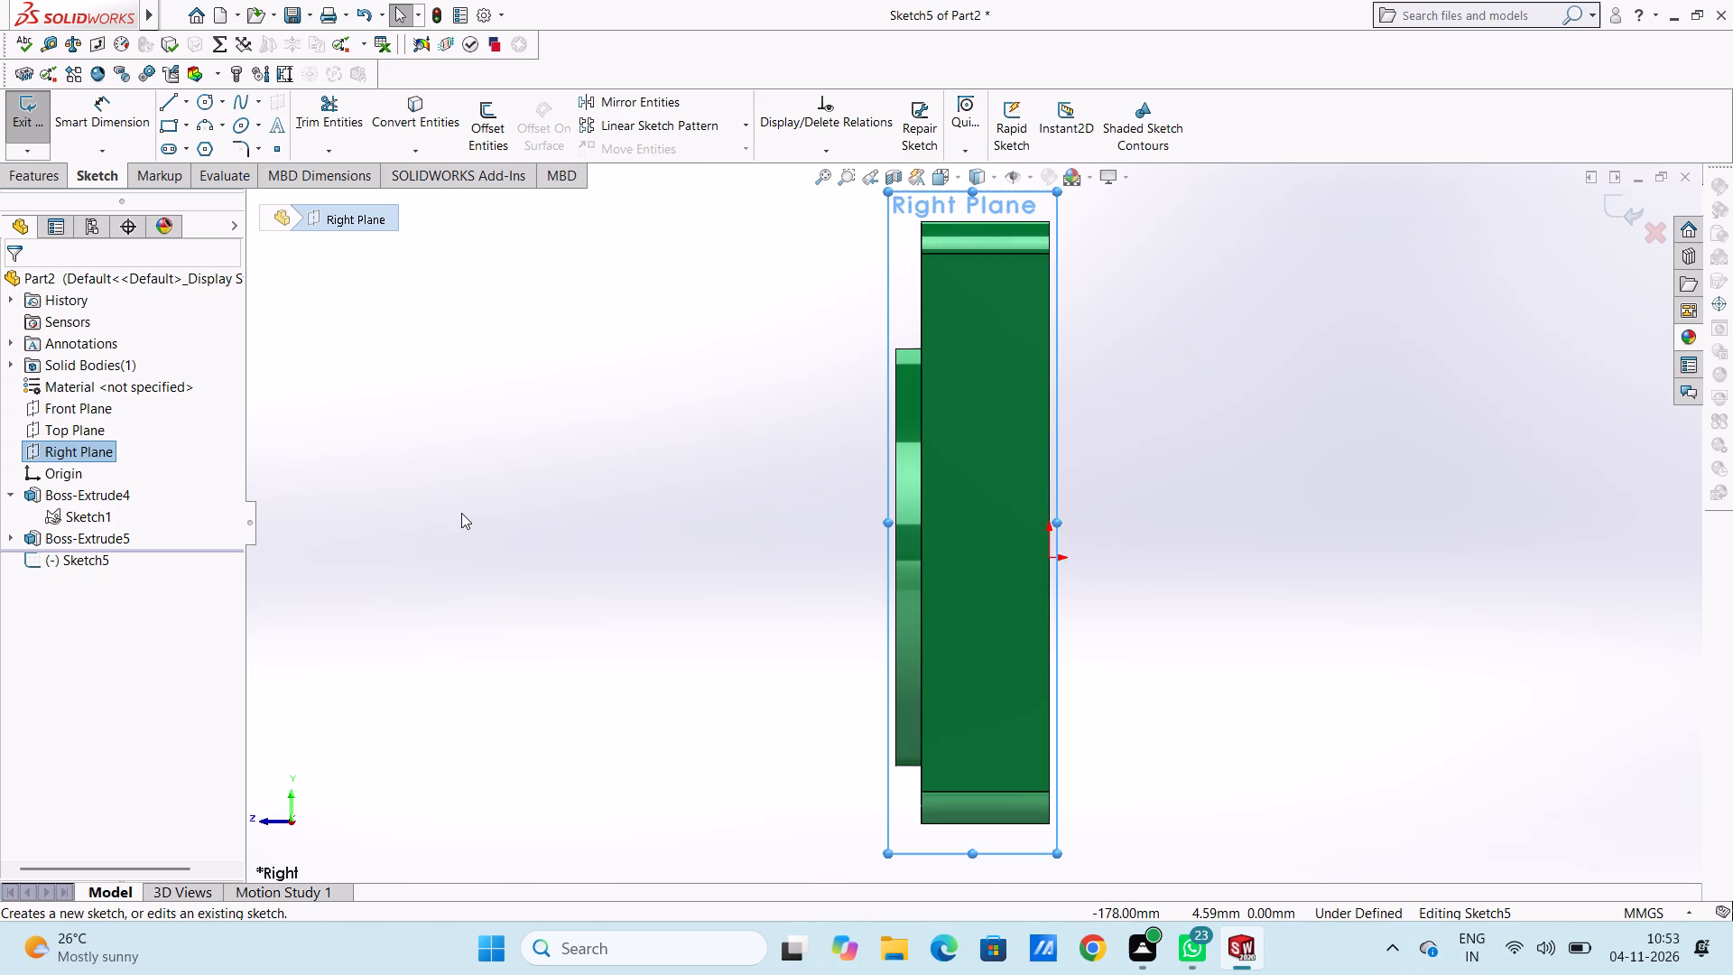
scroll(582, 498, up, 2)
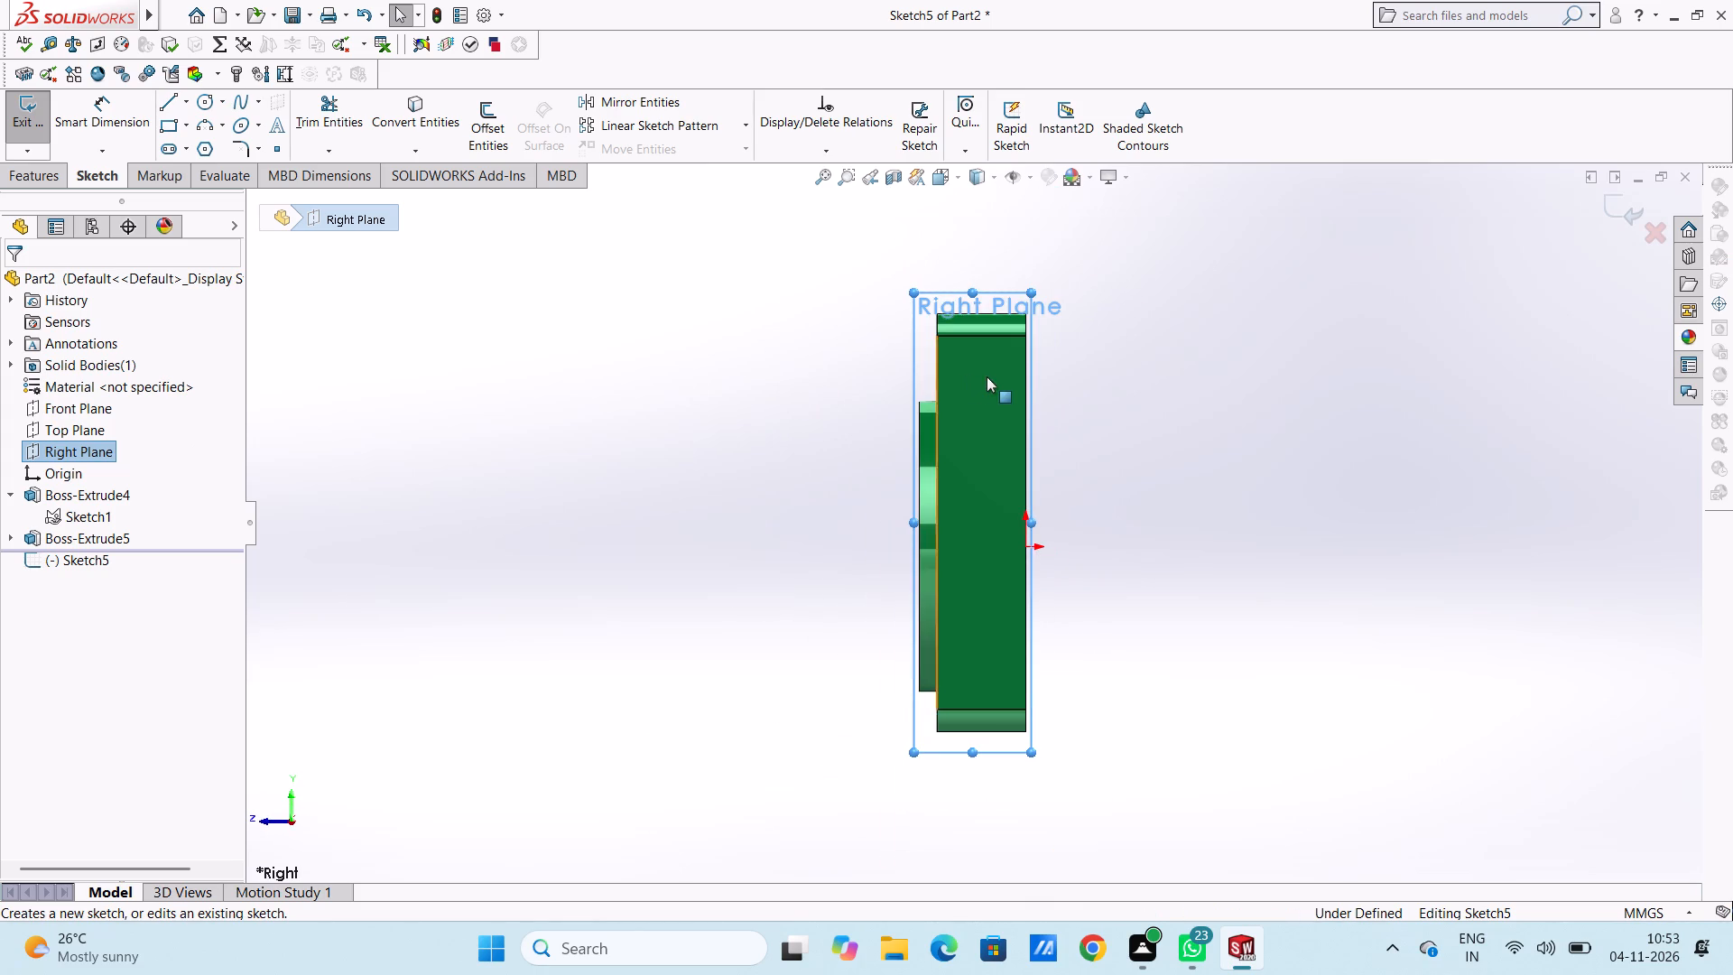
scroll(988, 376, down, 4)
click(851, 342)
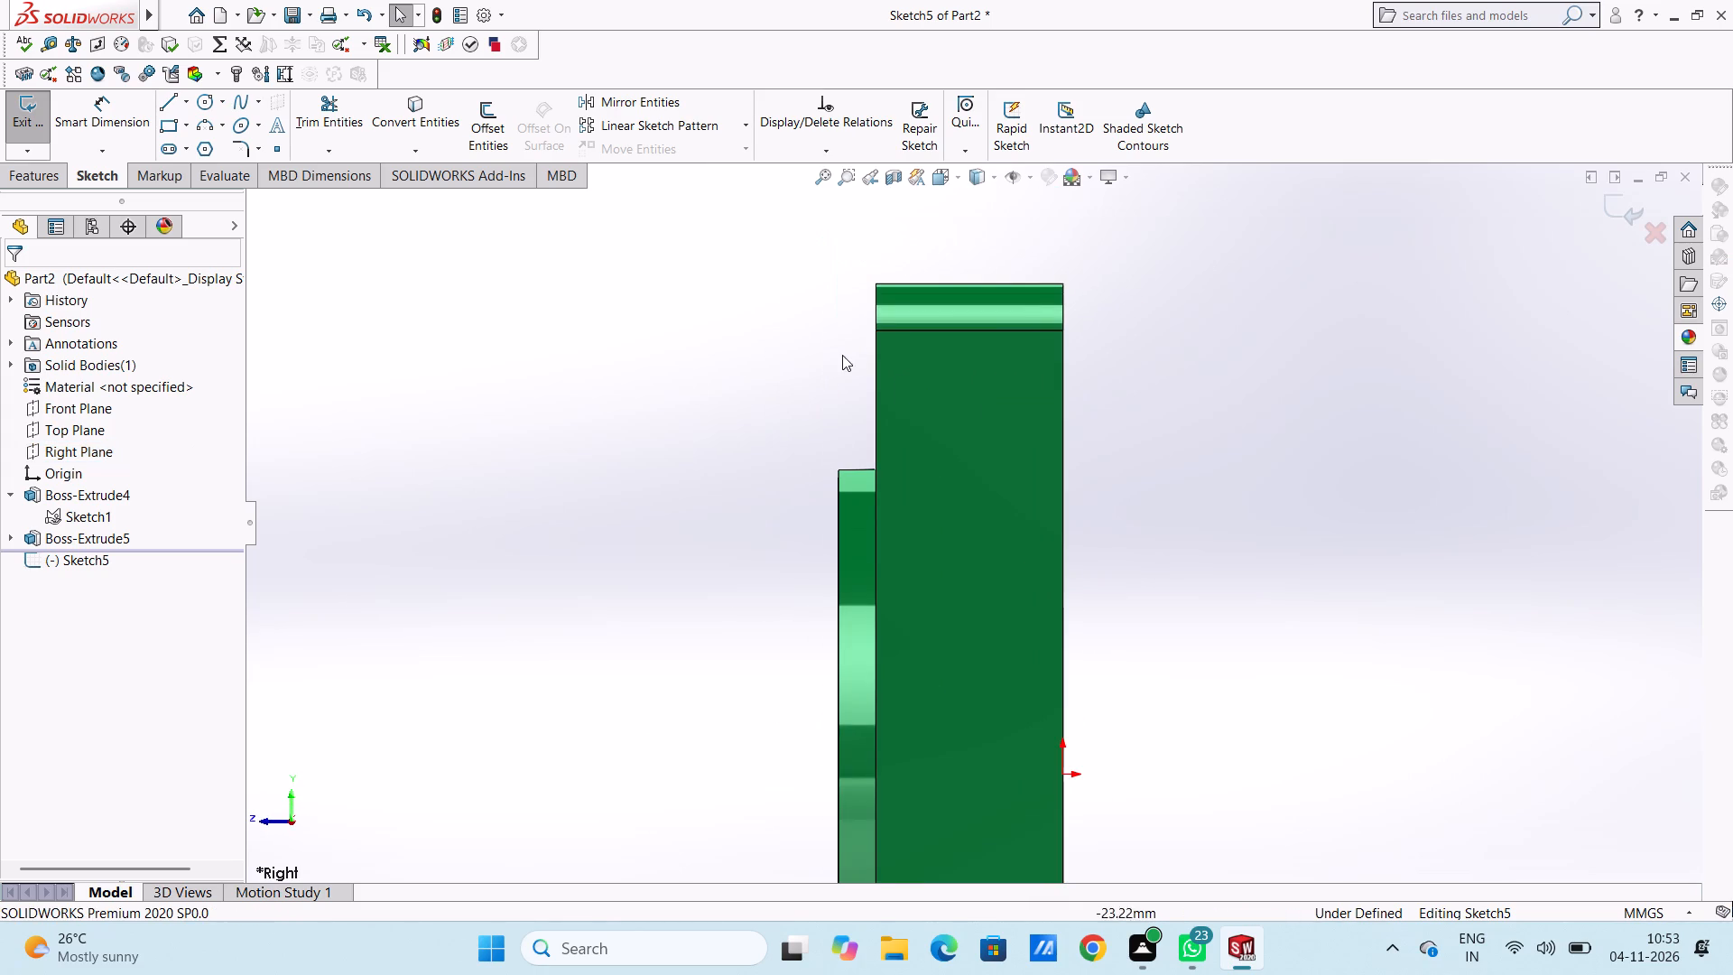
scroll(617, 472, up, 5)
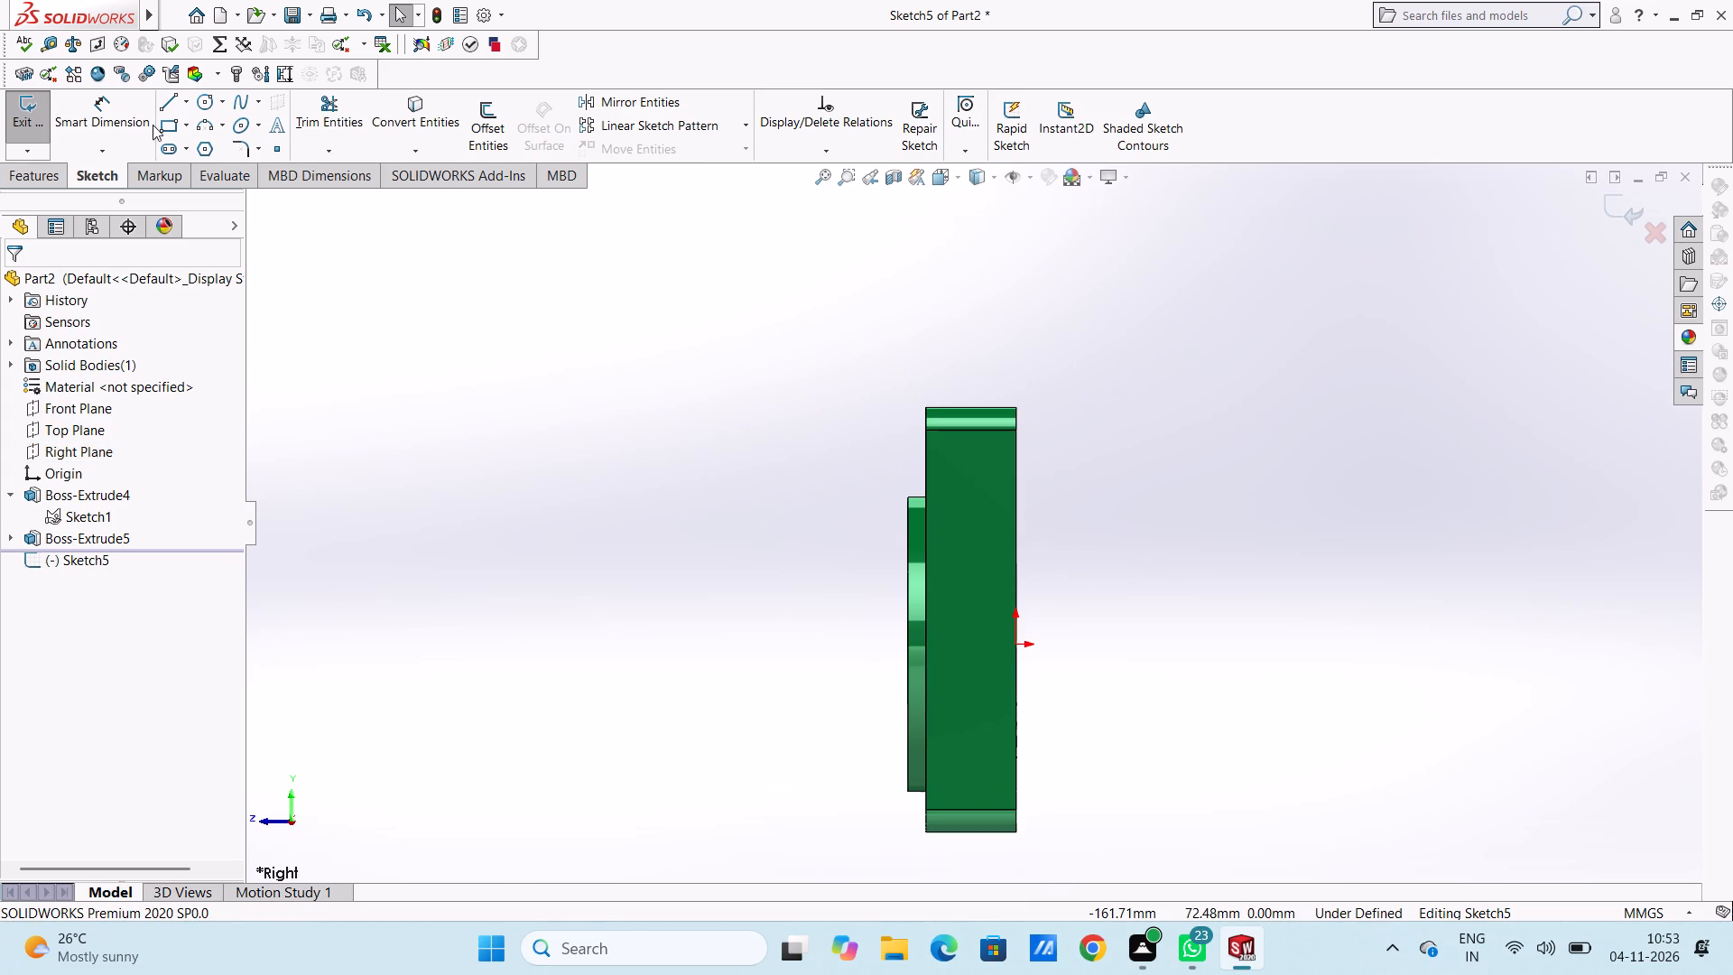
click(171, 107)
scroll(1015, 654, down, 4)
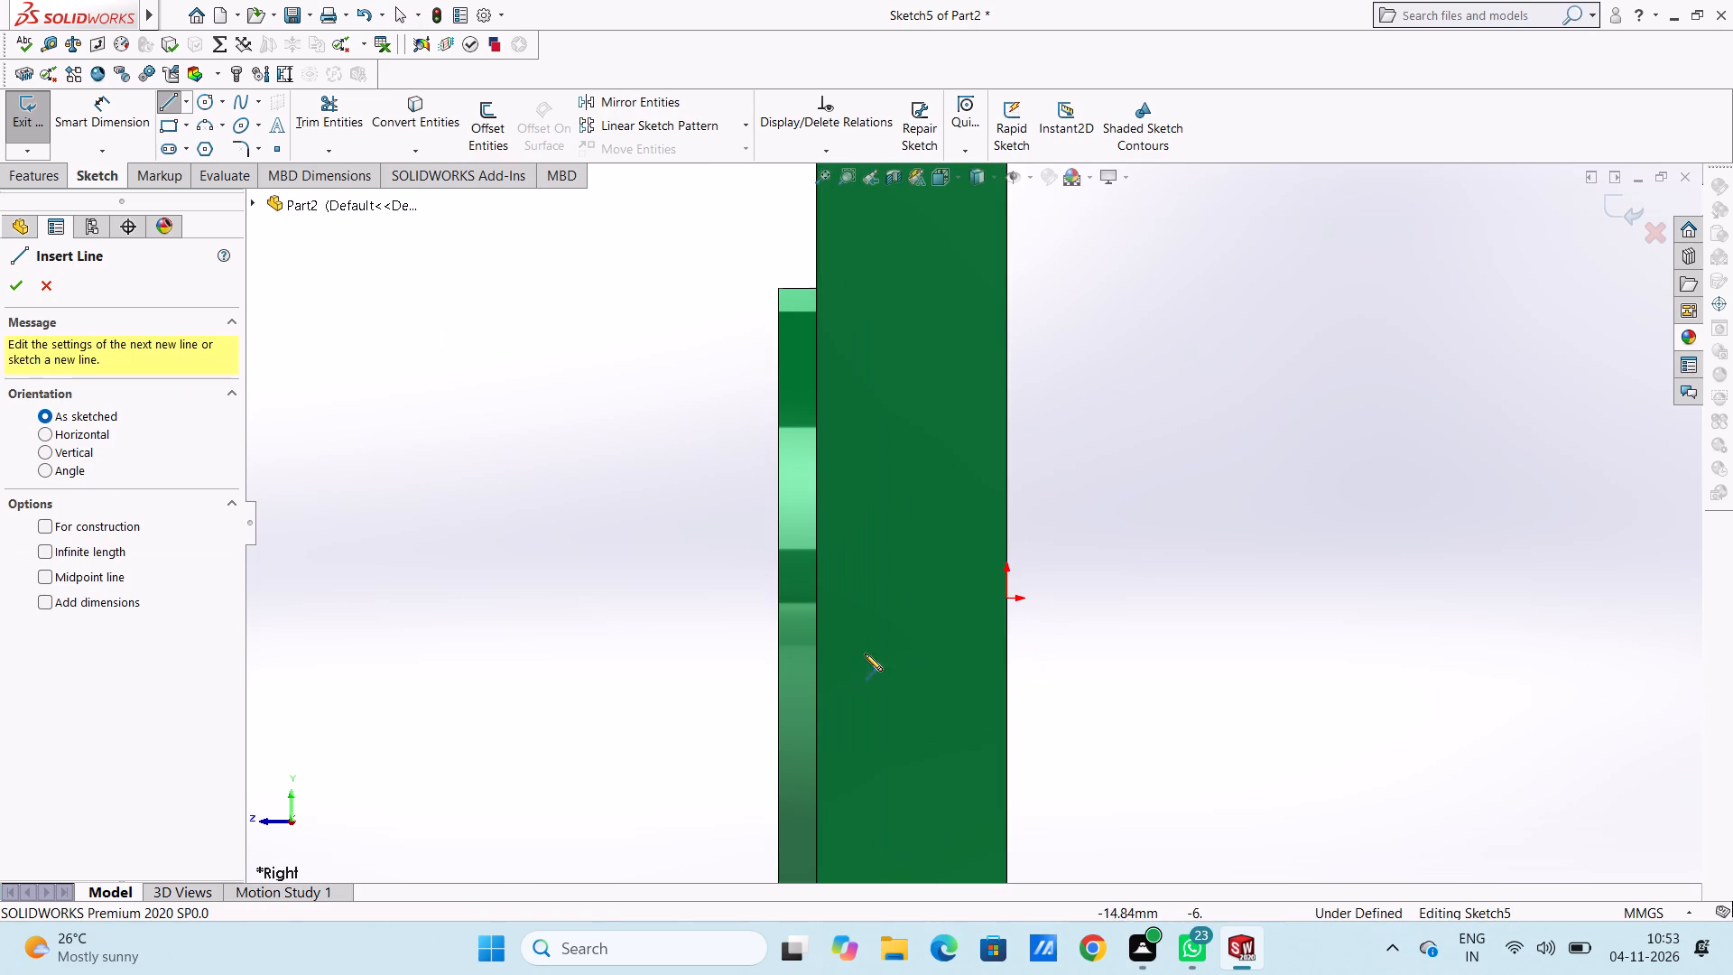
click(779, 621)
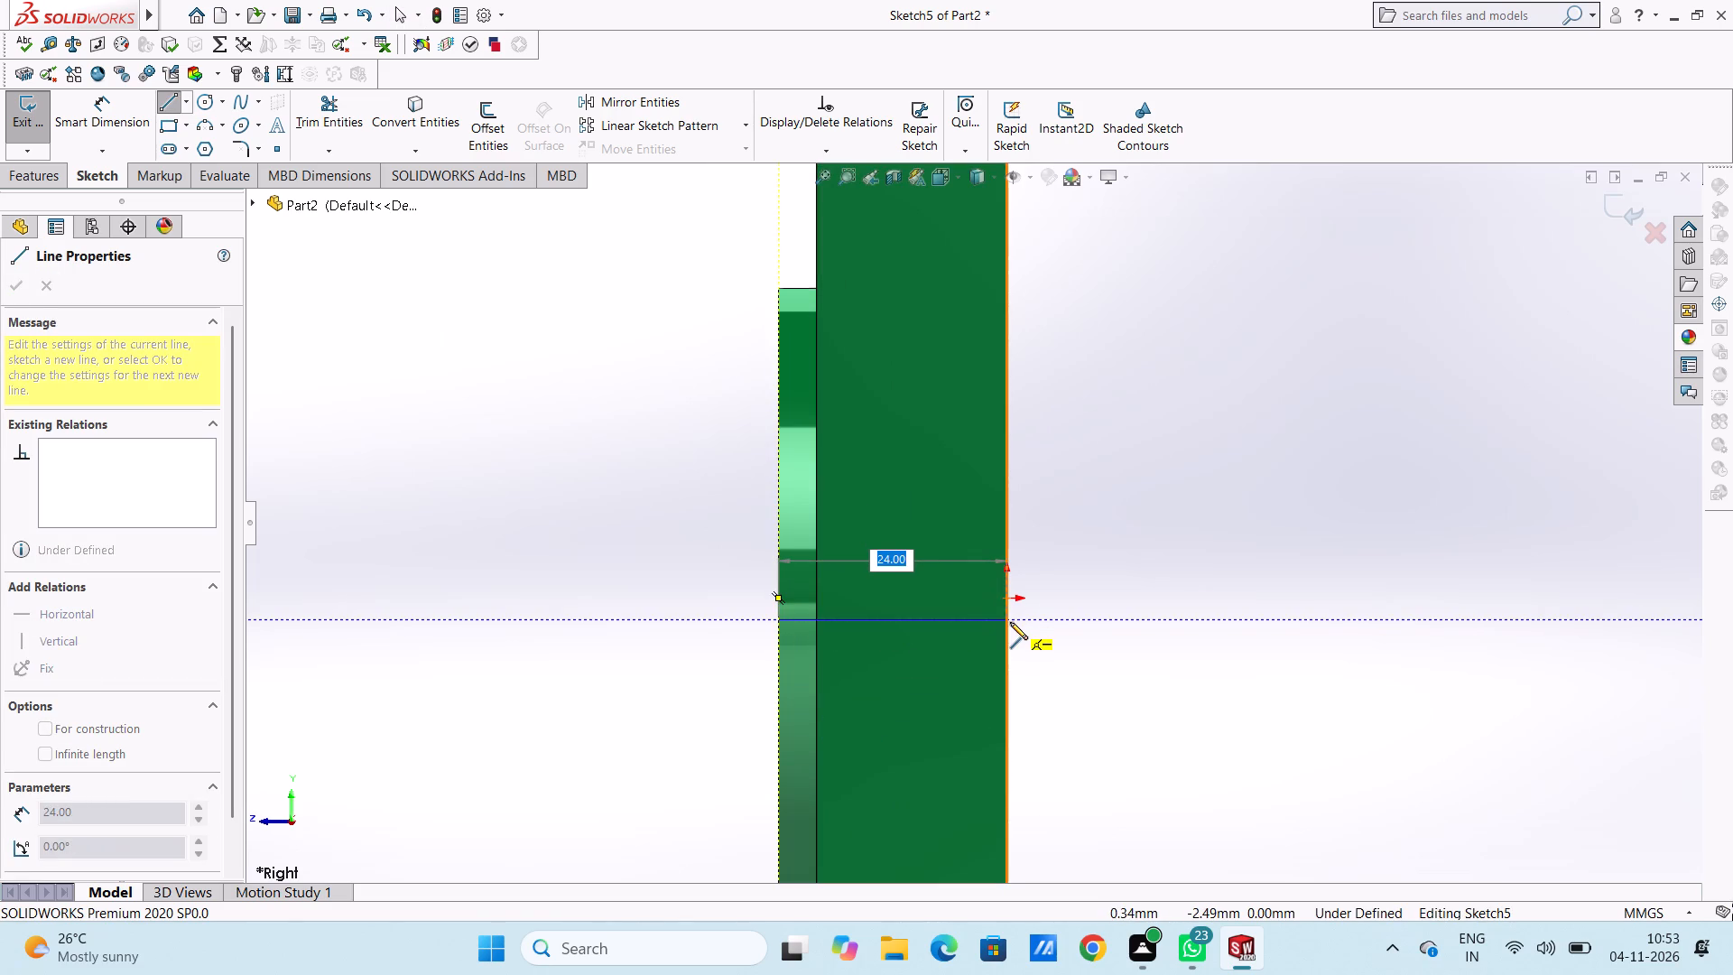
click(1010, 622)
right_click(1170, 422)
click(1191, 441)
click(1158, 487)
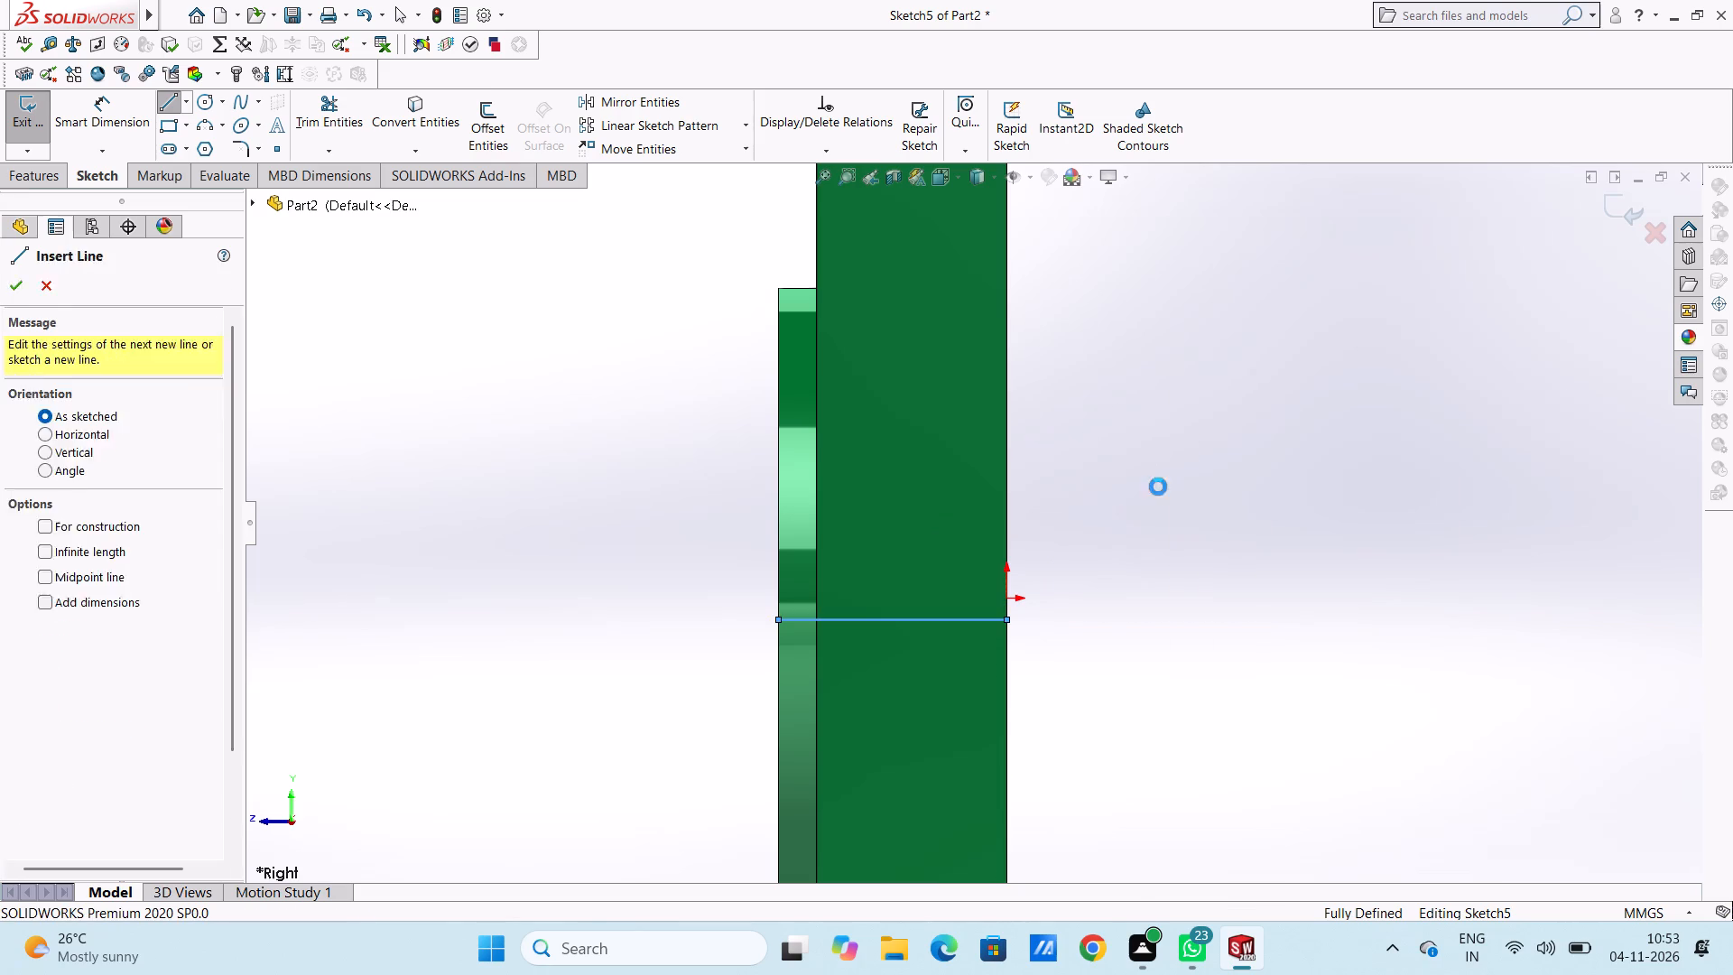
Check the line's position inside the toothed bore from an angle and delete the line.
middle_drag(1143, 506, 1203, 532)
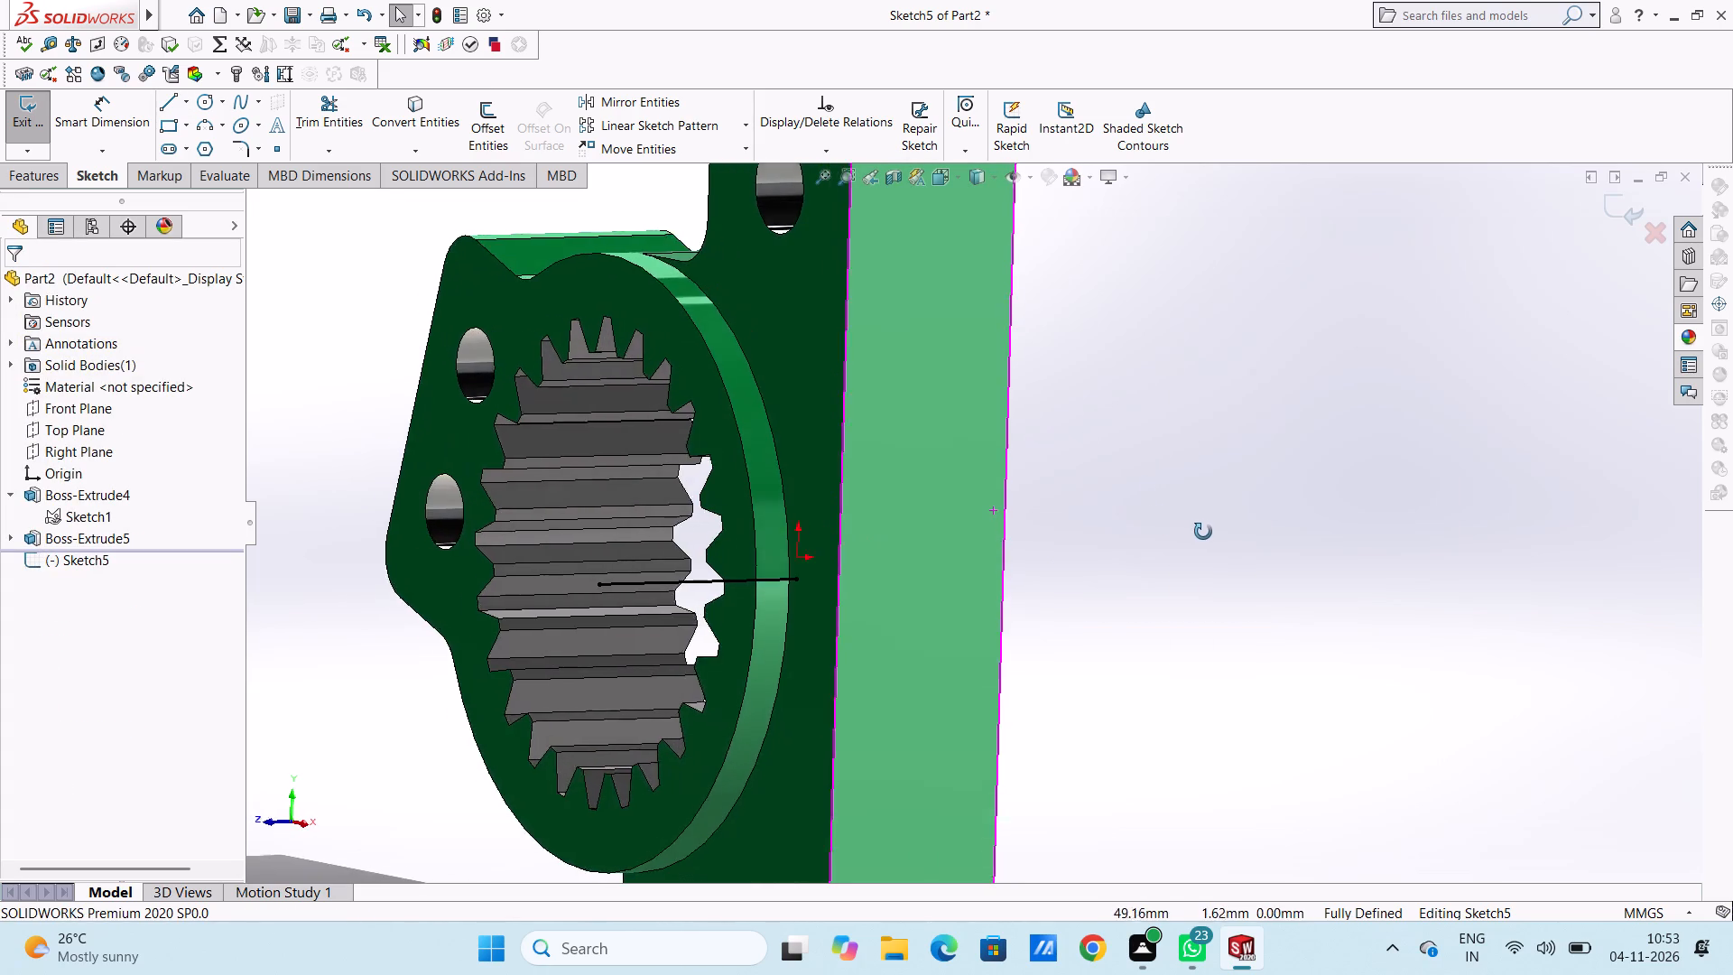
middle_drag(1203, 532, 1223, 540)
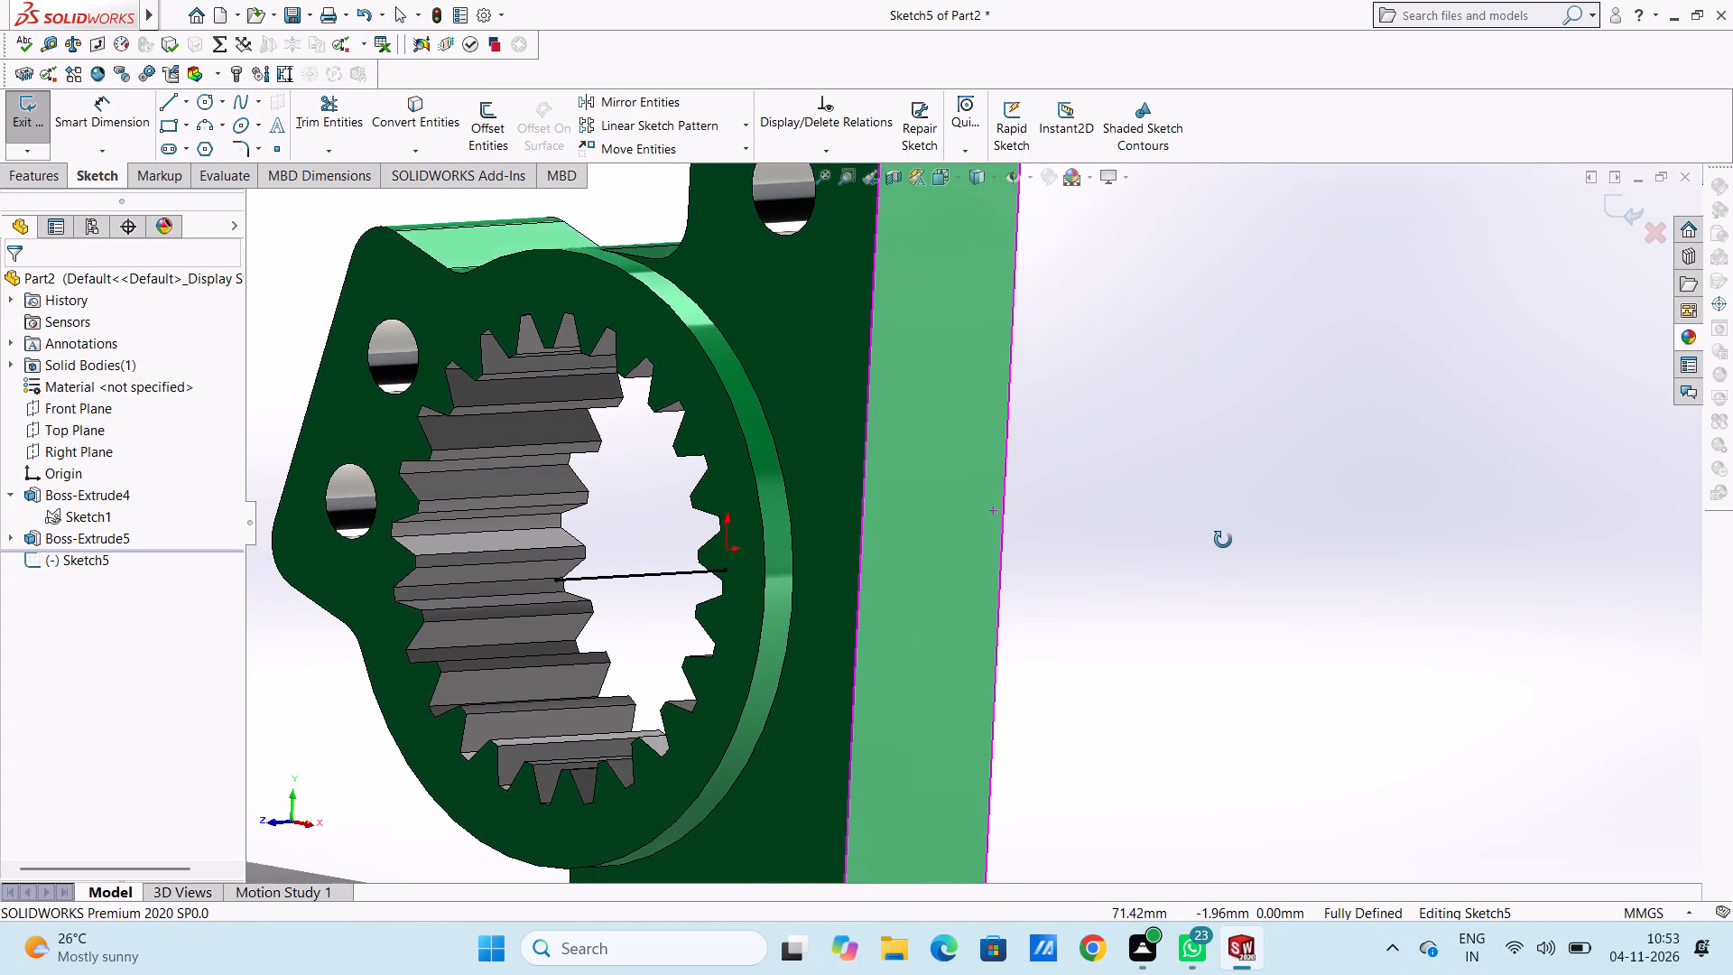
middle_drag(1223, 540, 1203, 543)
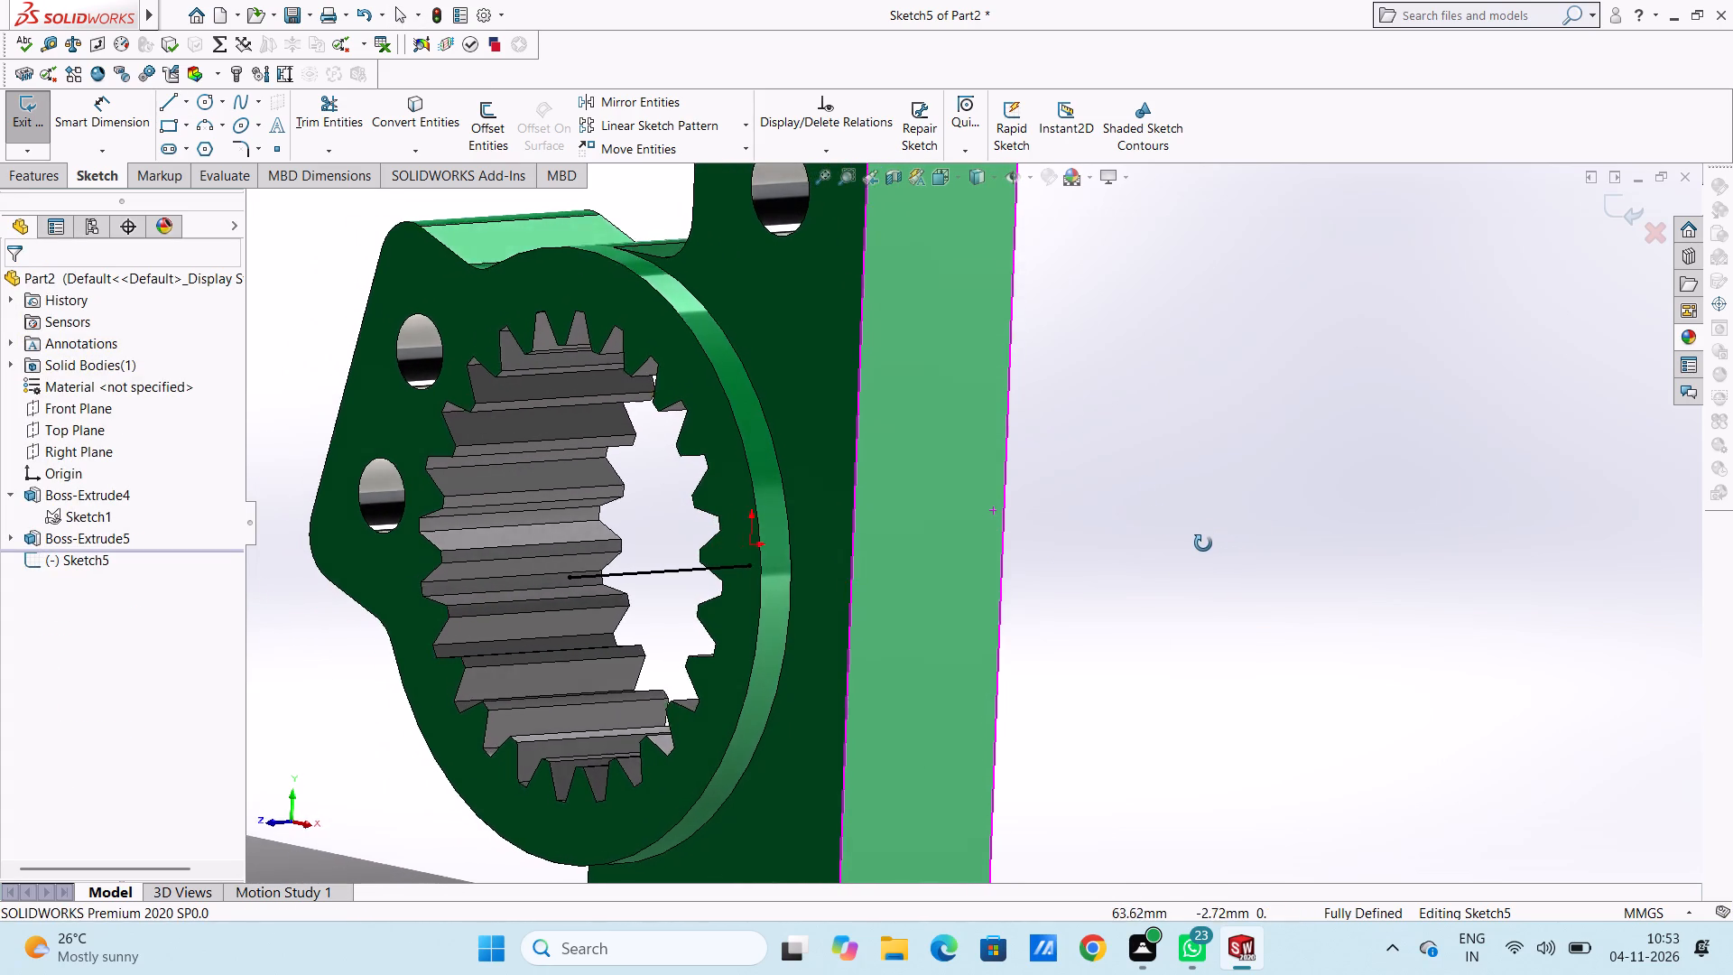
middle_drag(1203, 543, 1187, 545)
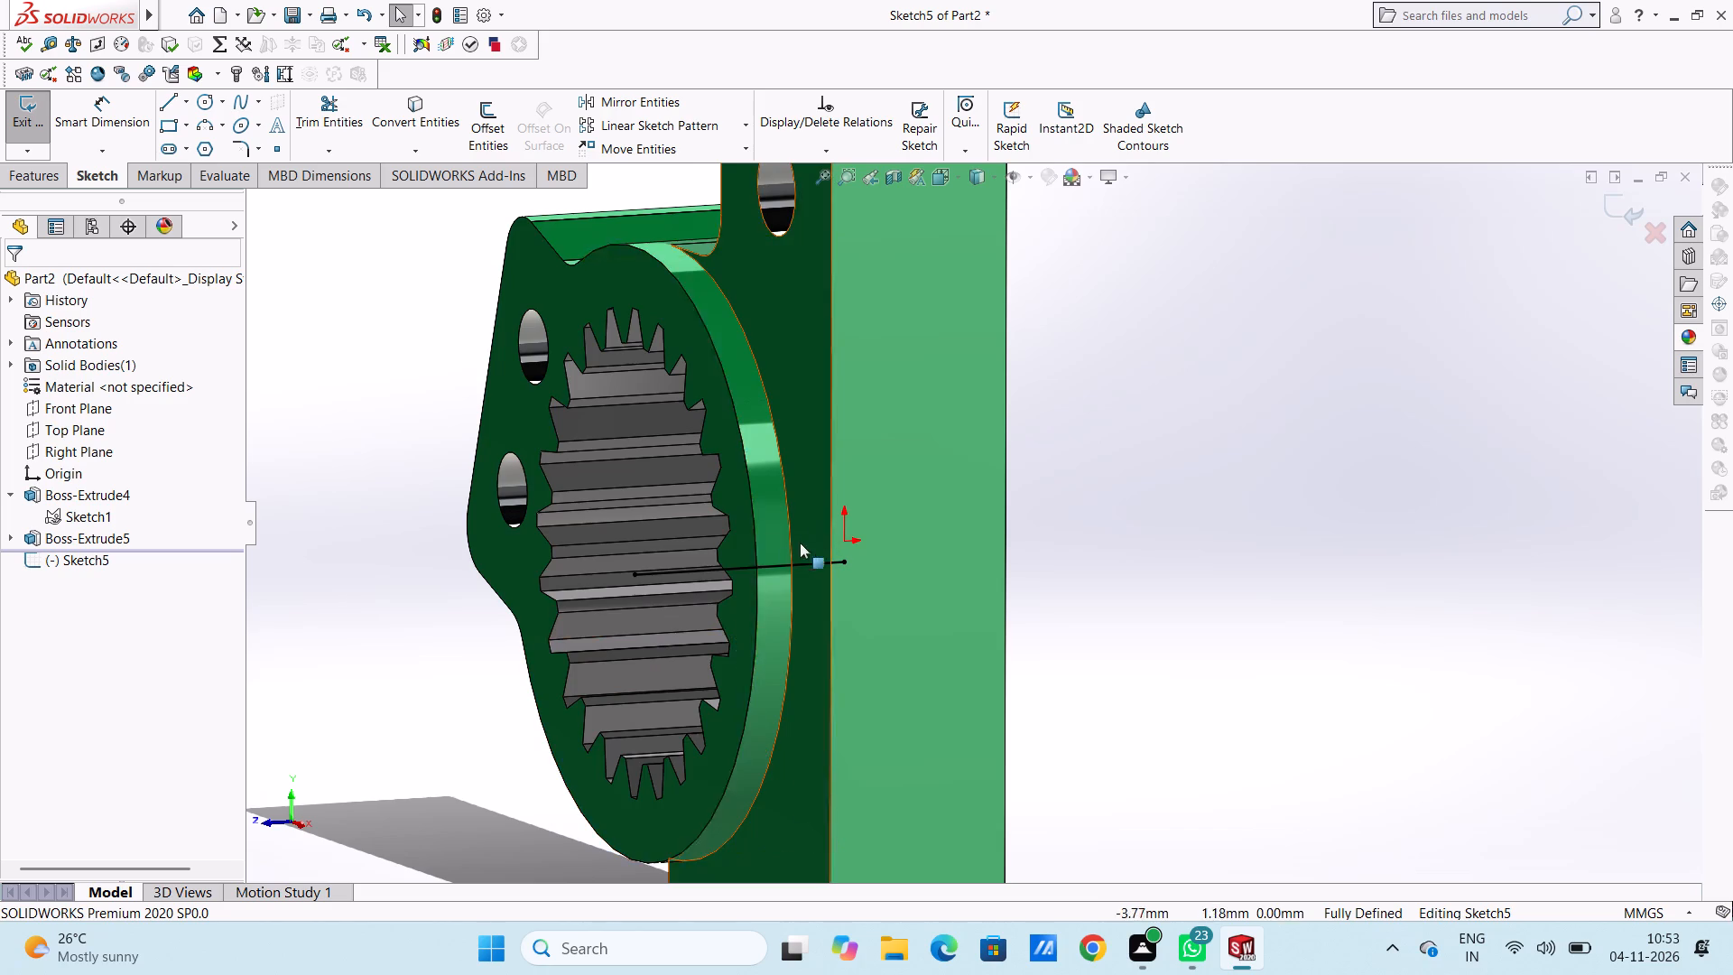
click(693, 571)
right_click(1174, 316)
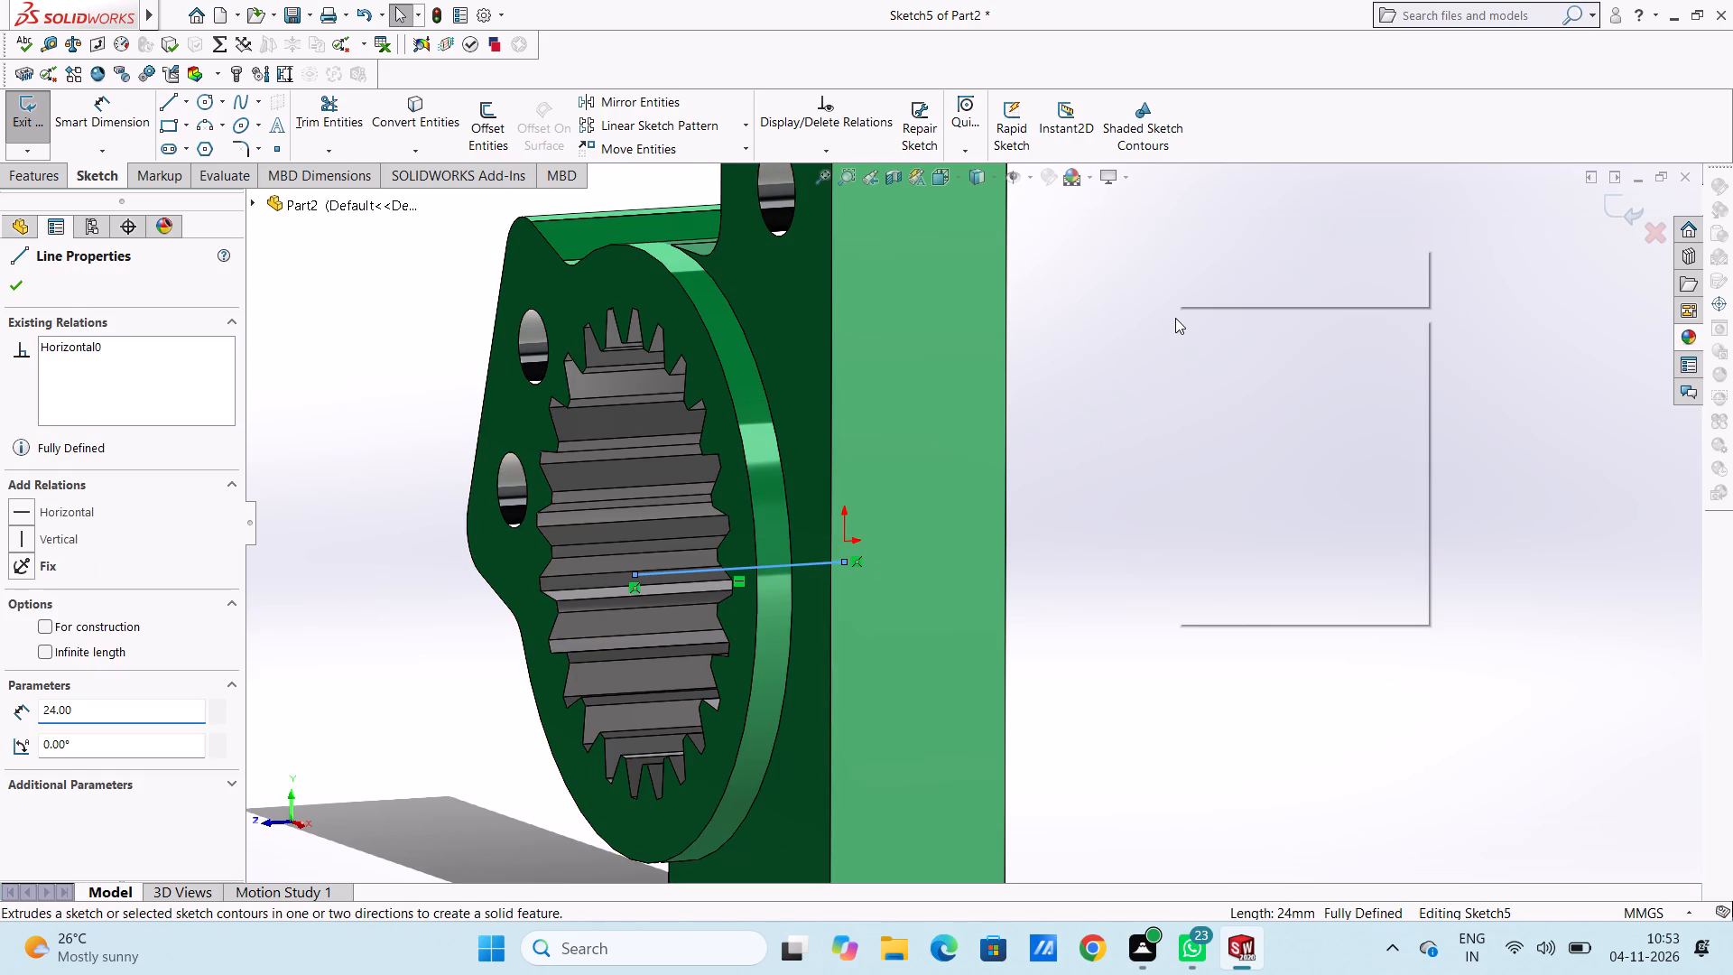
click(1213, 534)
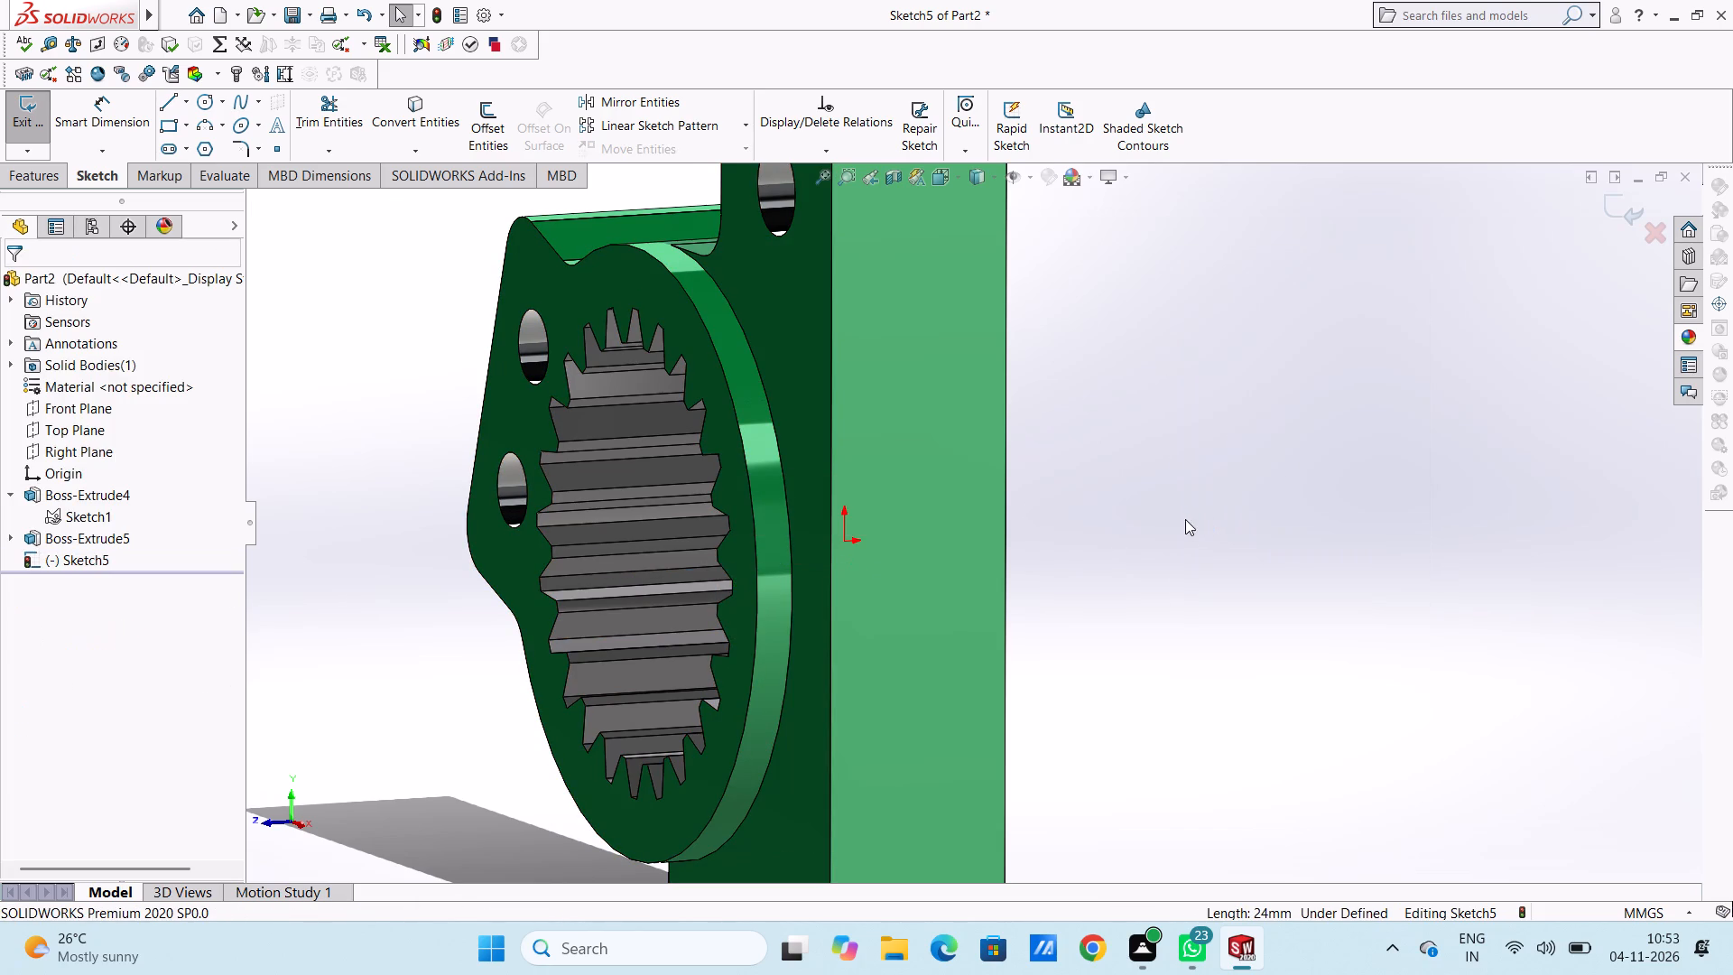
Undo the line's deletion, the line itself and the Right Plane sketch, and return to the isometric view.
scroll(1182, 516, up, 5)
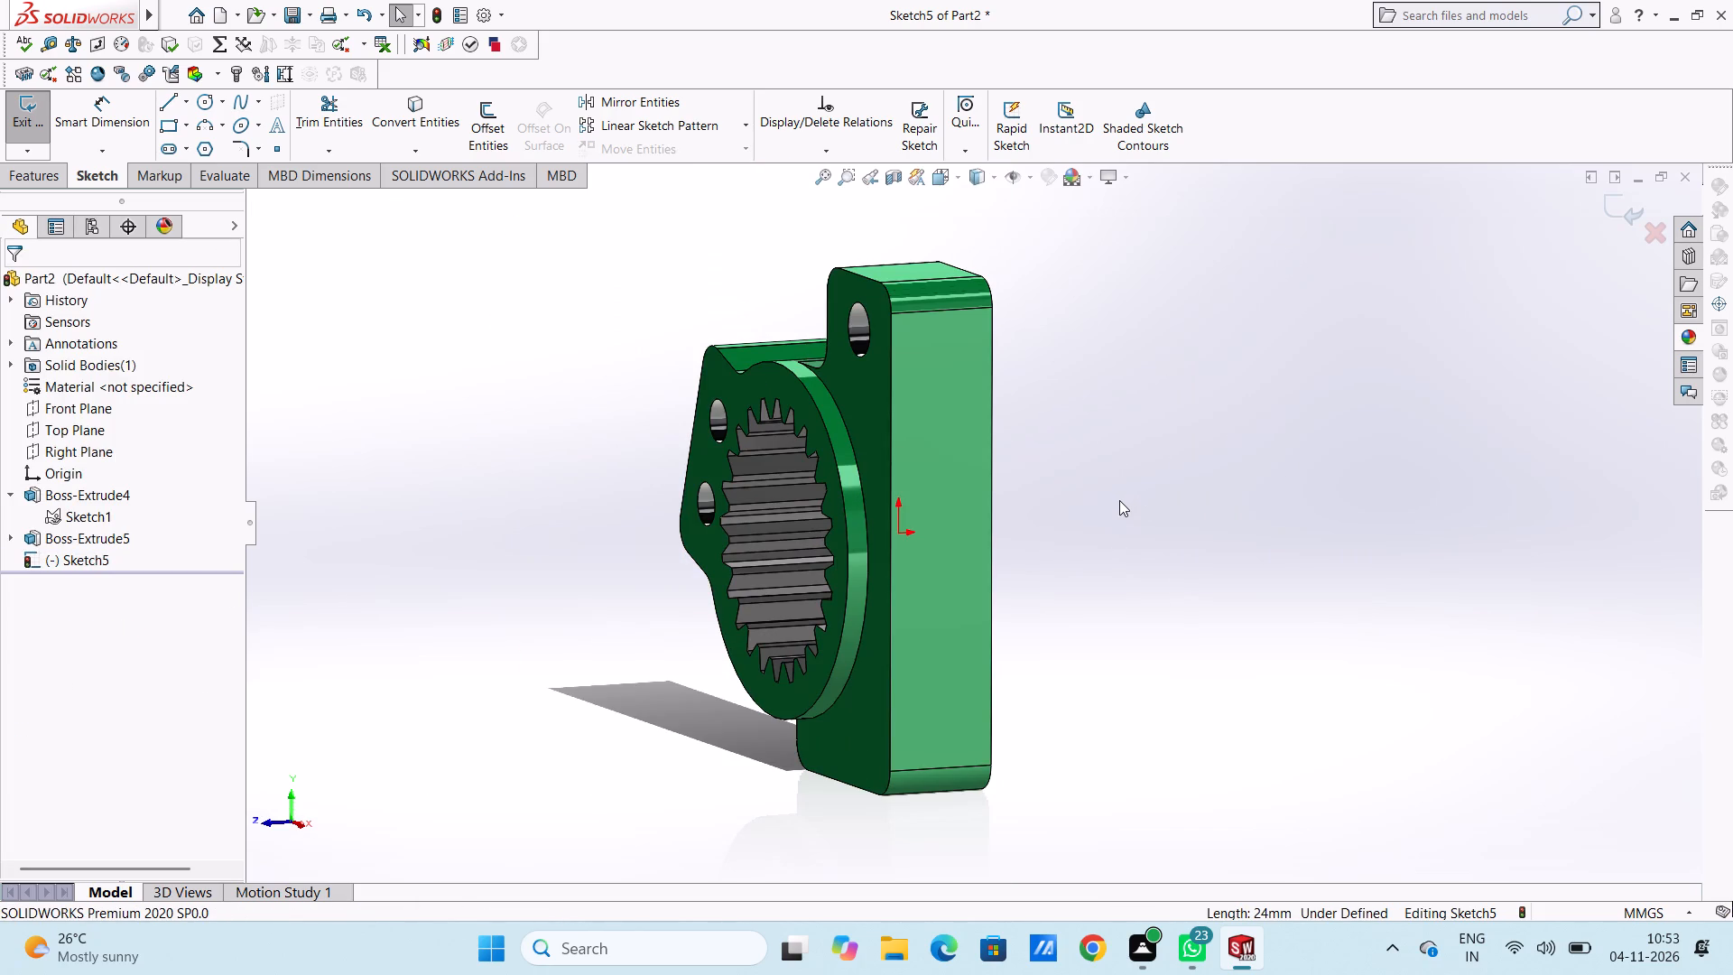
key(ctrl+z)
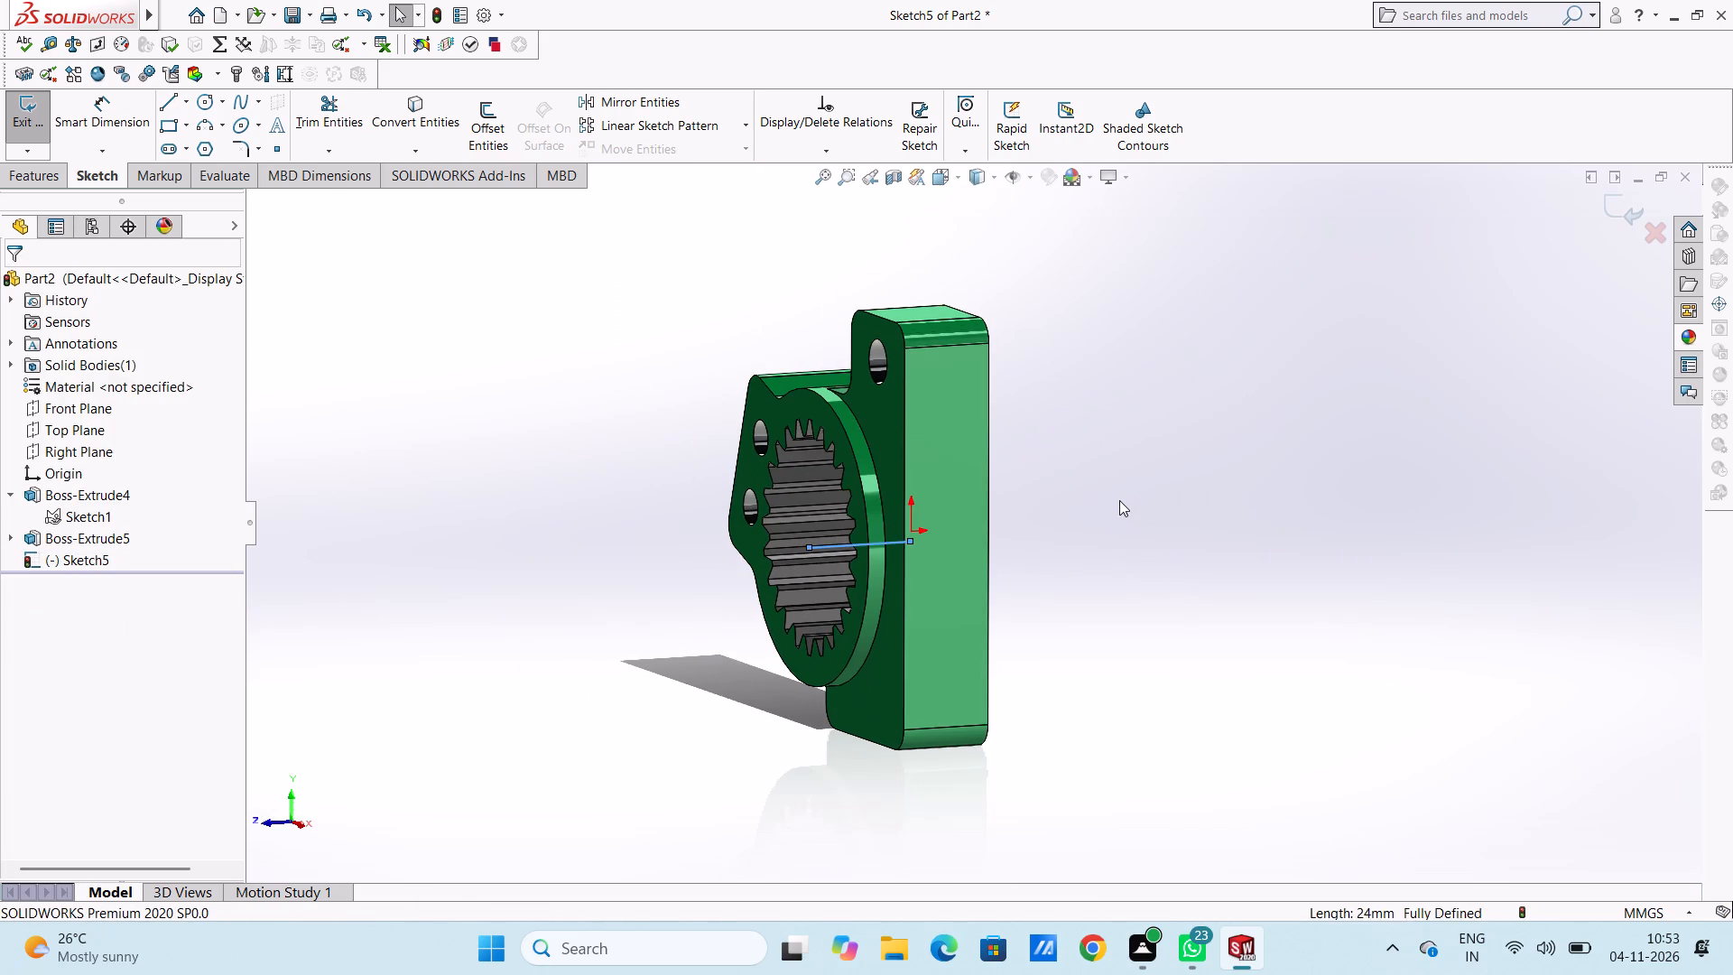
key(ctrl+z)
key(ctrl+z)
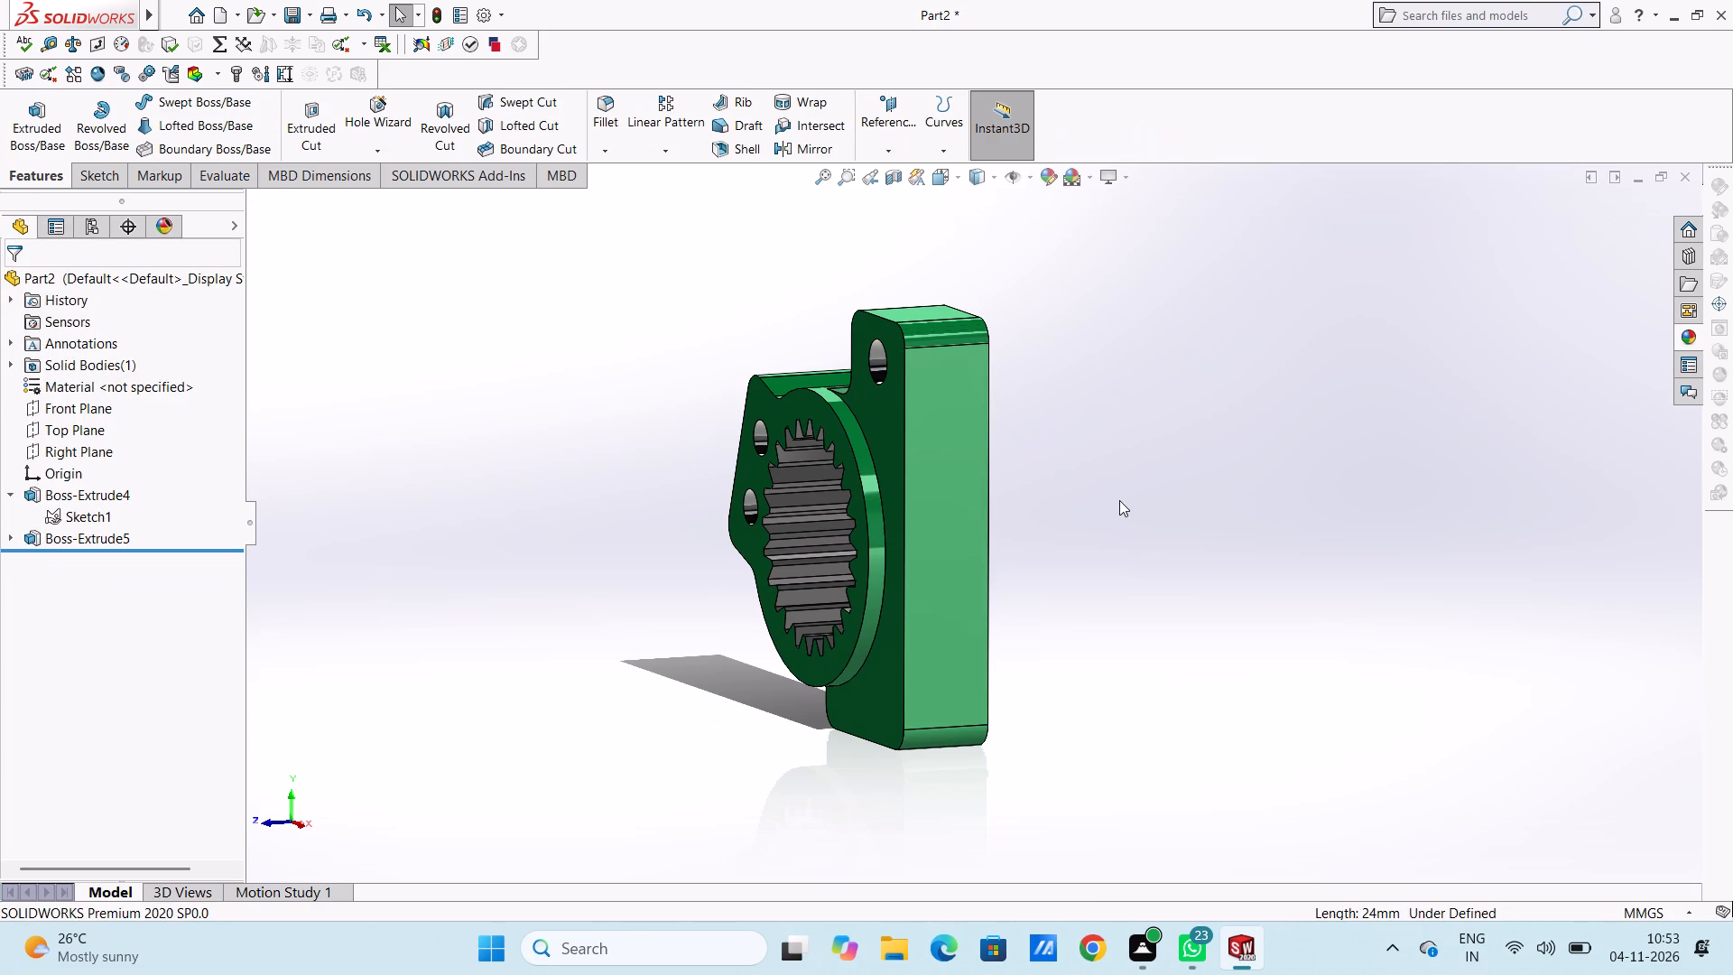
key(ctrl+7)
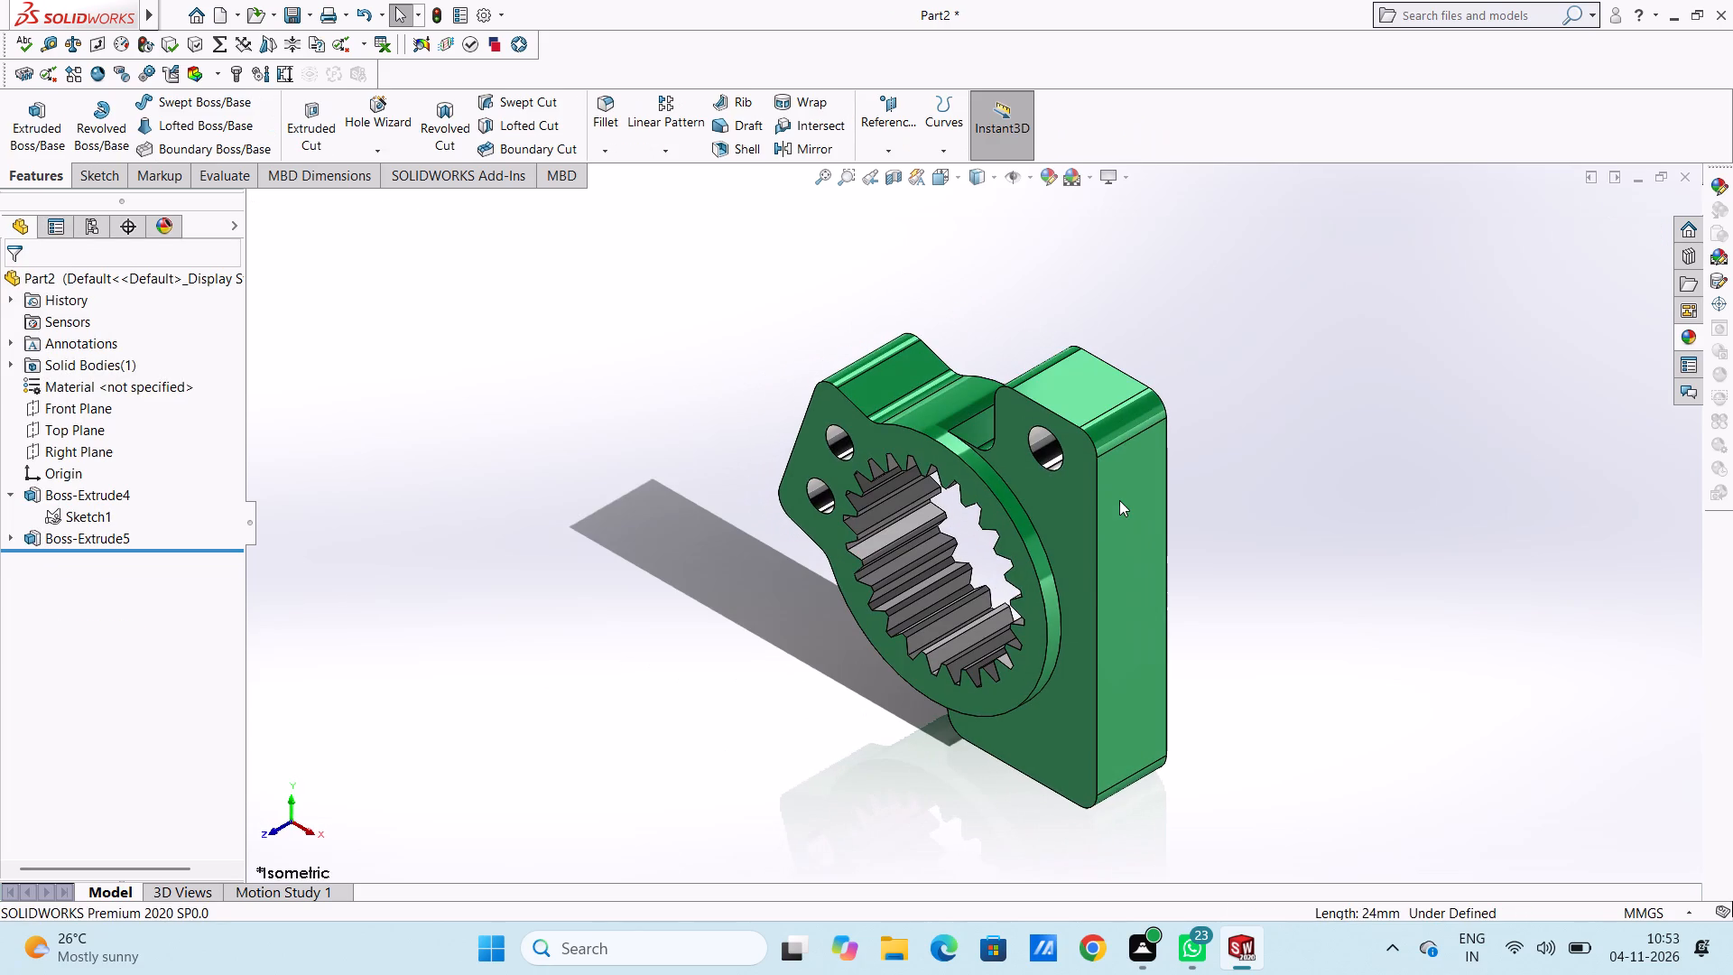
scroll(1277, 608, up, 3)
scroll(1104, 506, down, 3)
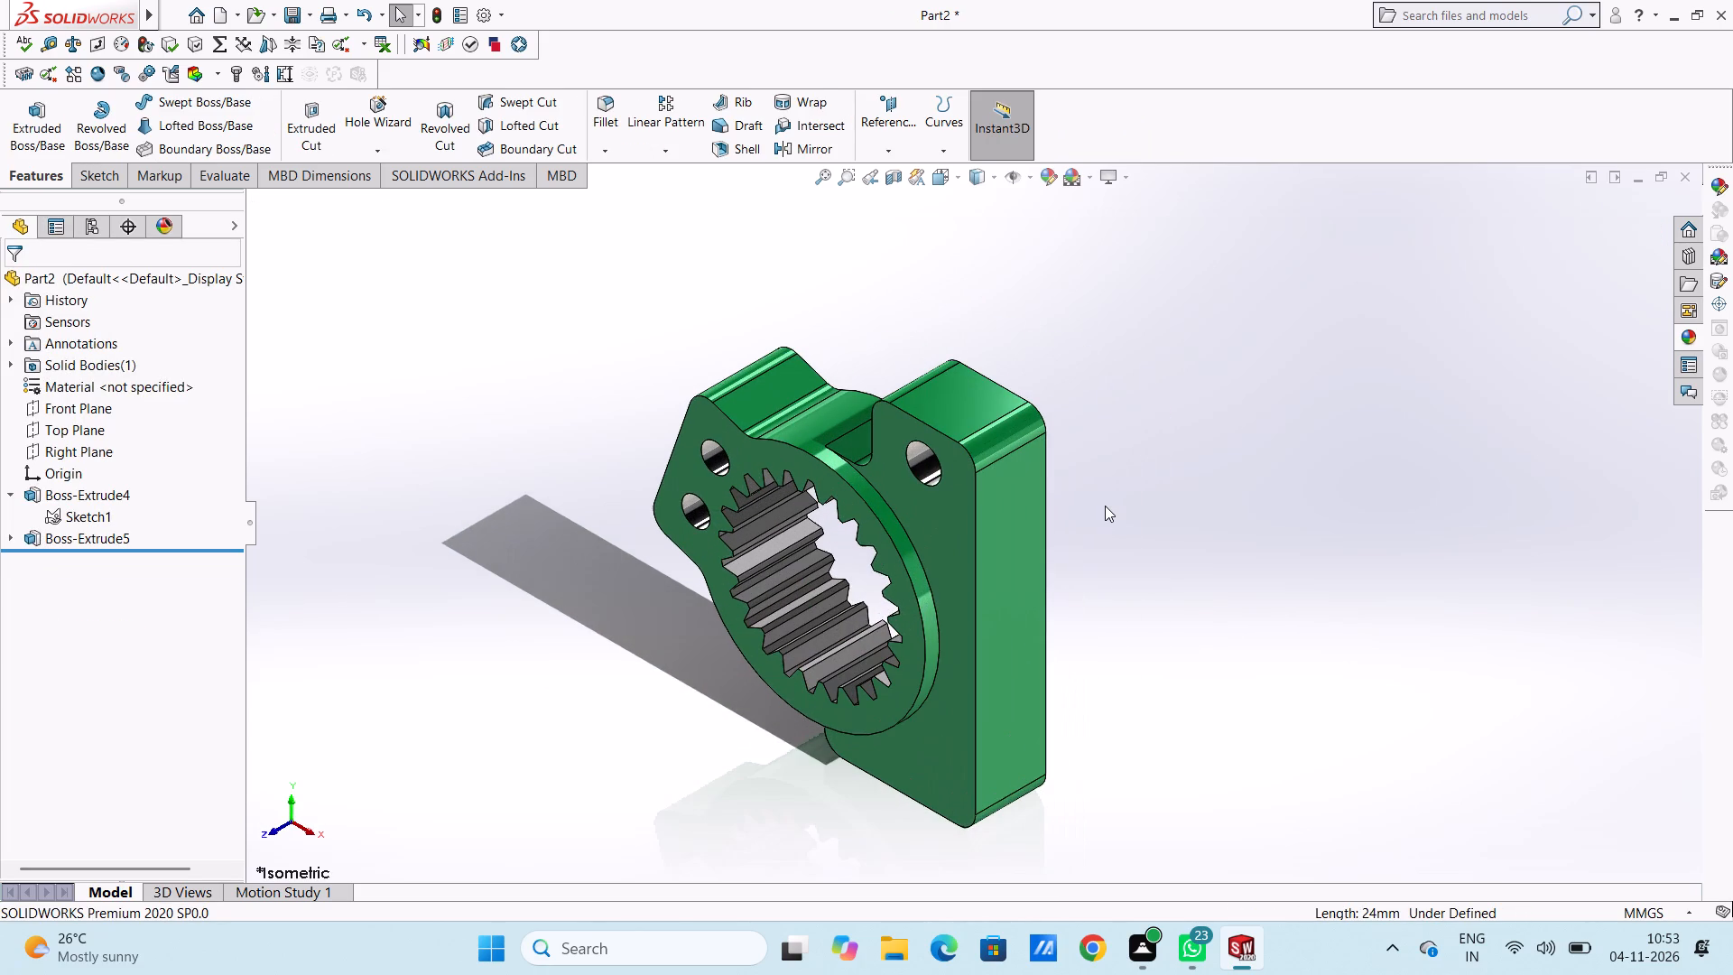
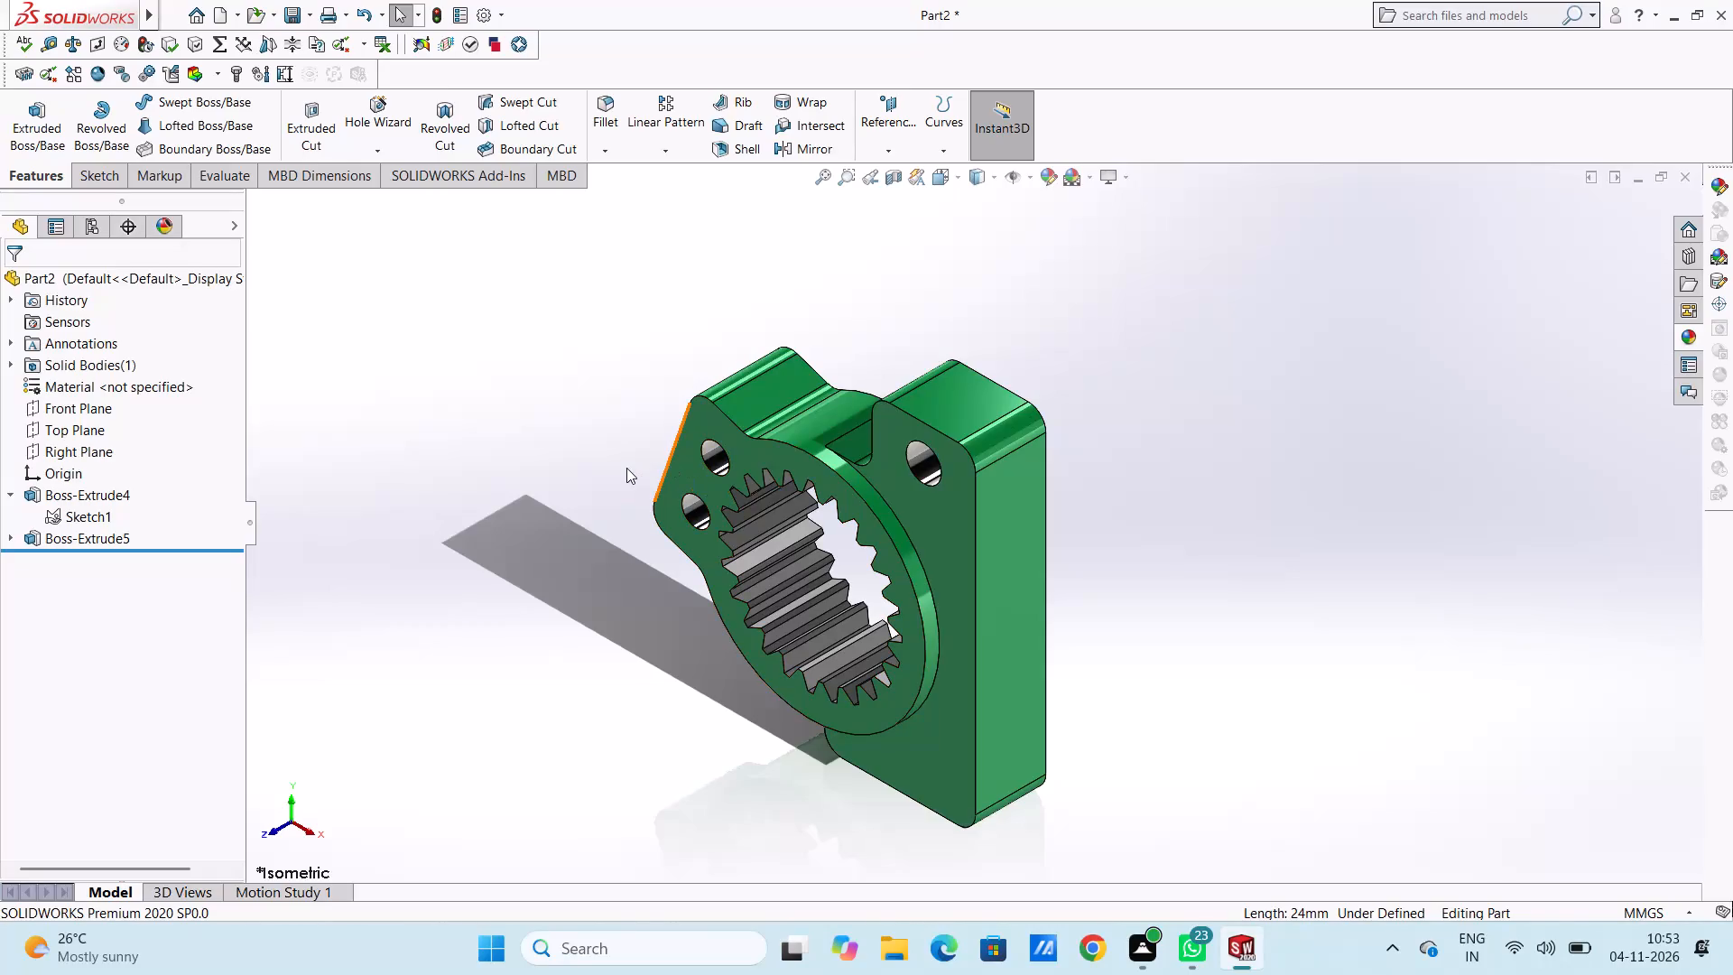
Save the part in the Documents folder as a SOLIDWORKS Part named Internal Spline Flange Hub.
key(ctrl+s)
key(ctrl+v)
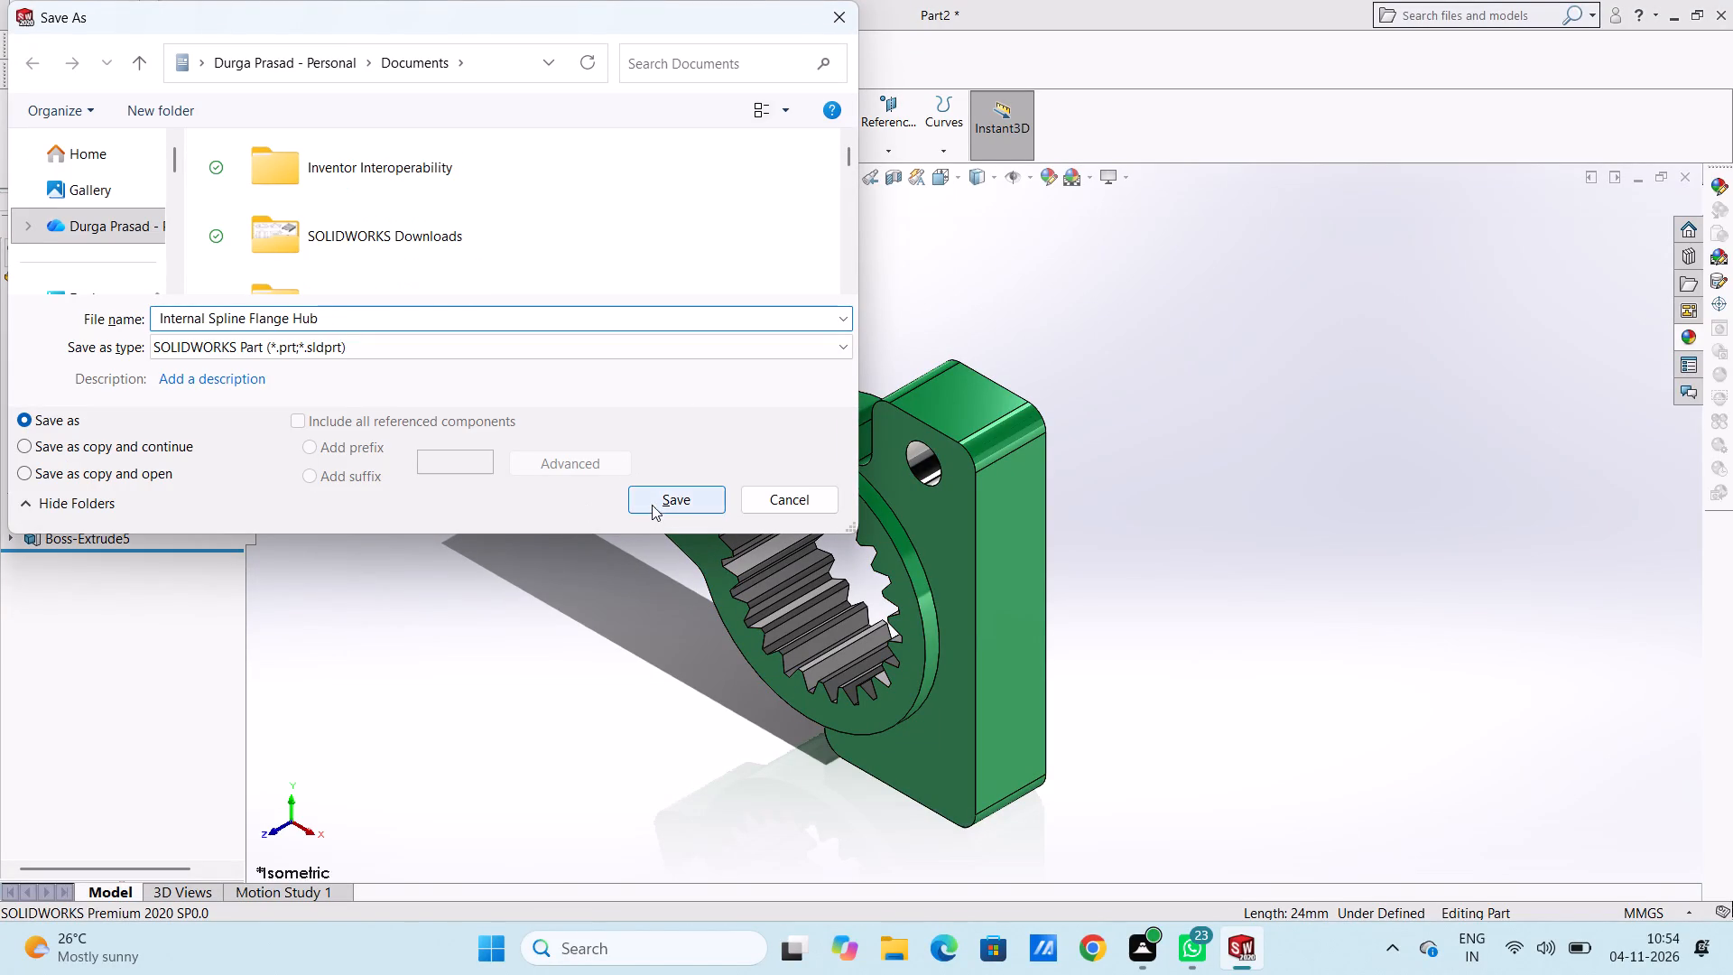
click(652, 505)
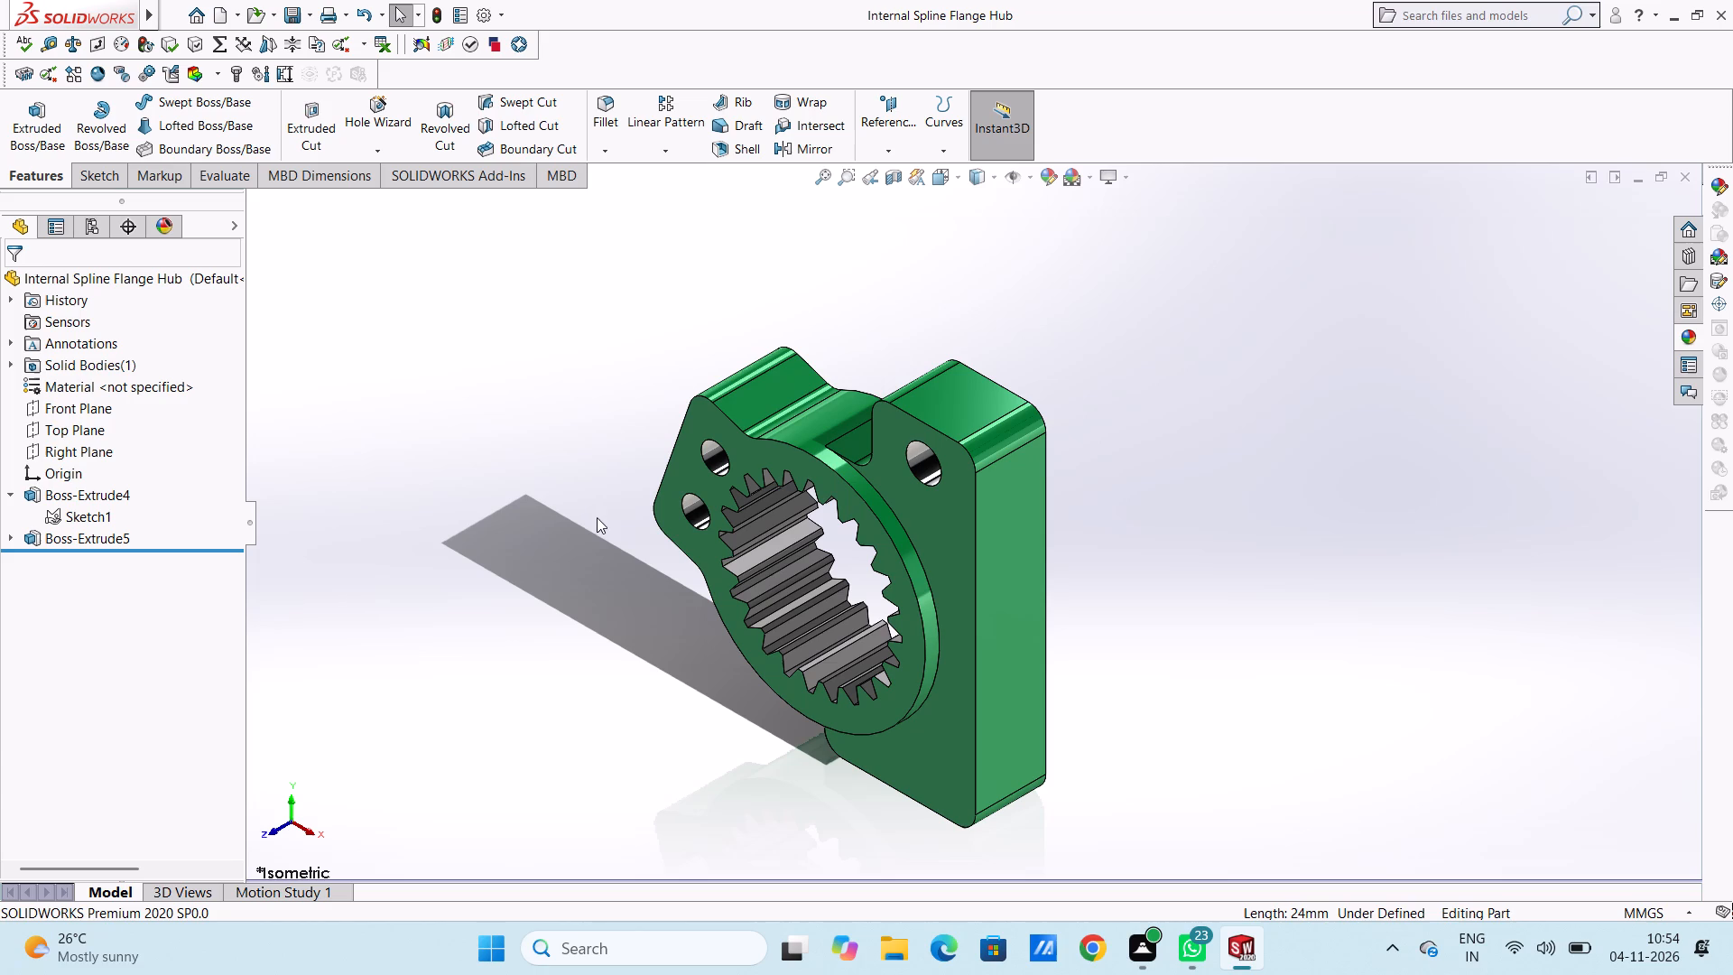
Save a copy of the part as Adobe Portable Document Format (*.pdf), keeping the name Internal Spline Flange Hub.
click(309, 14)
click(337, 65)
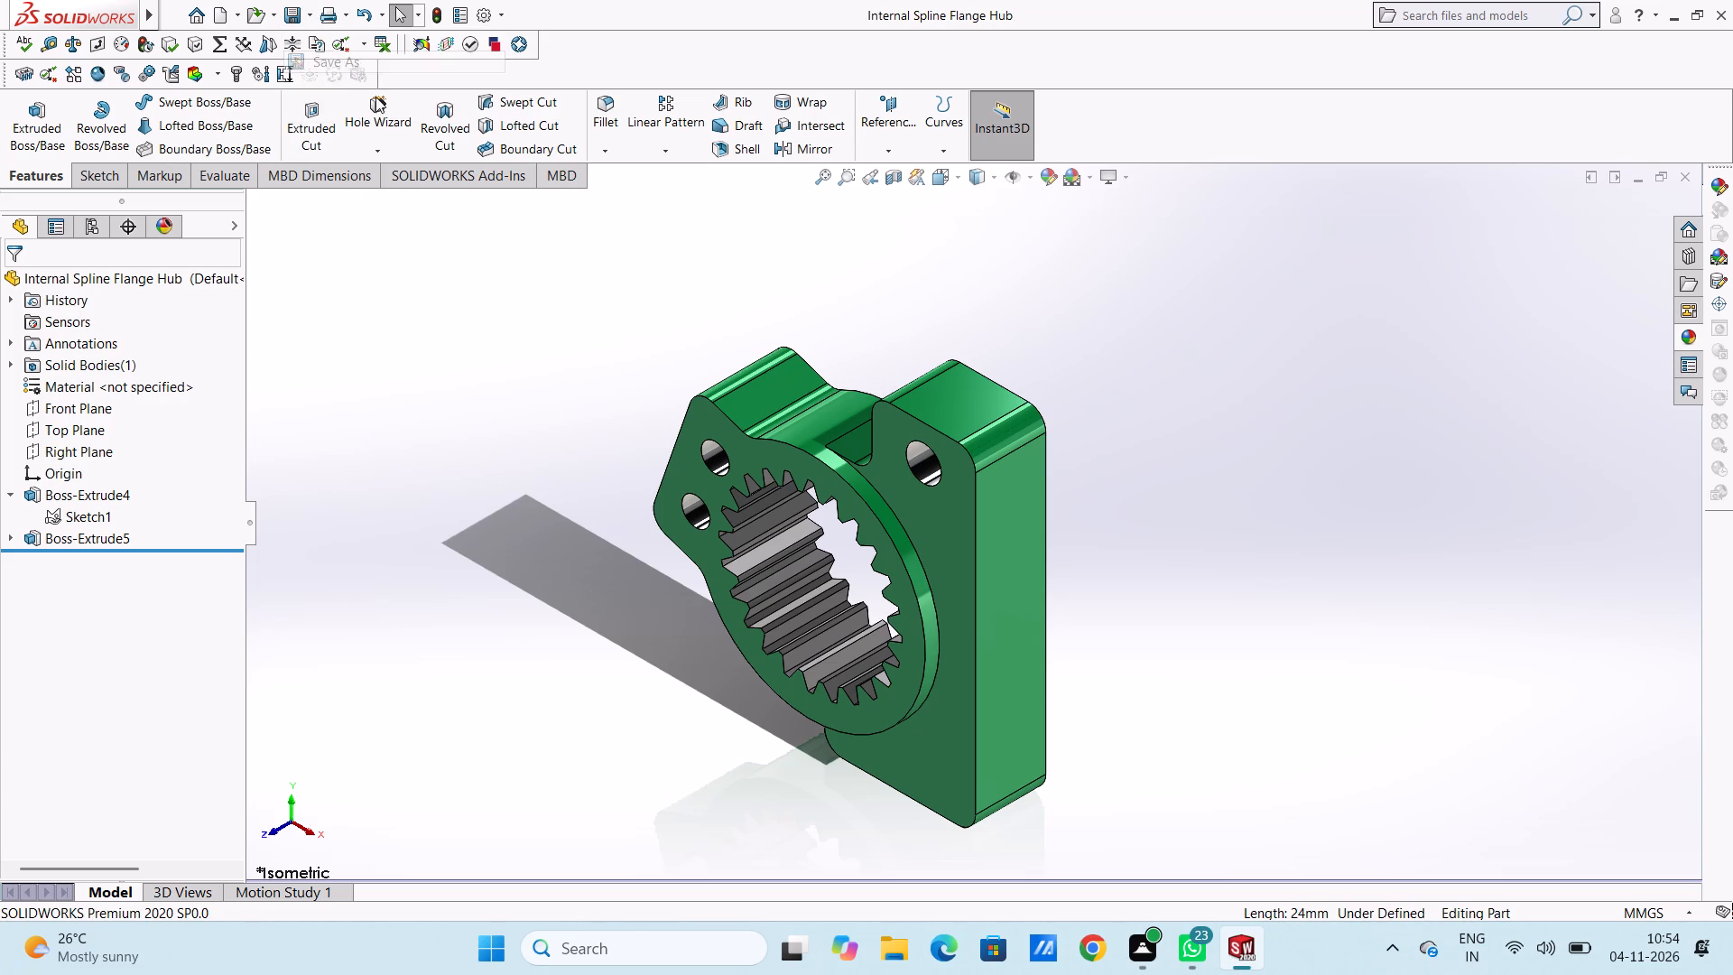
click(560, 352)
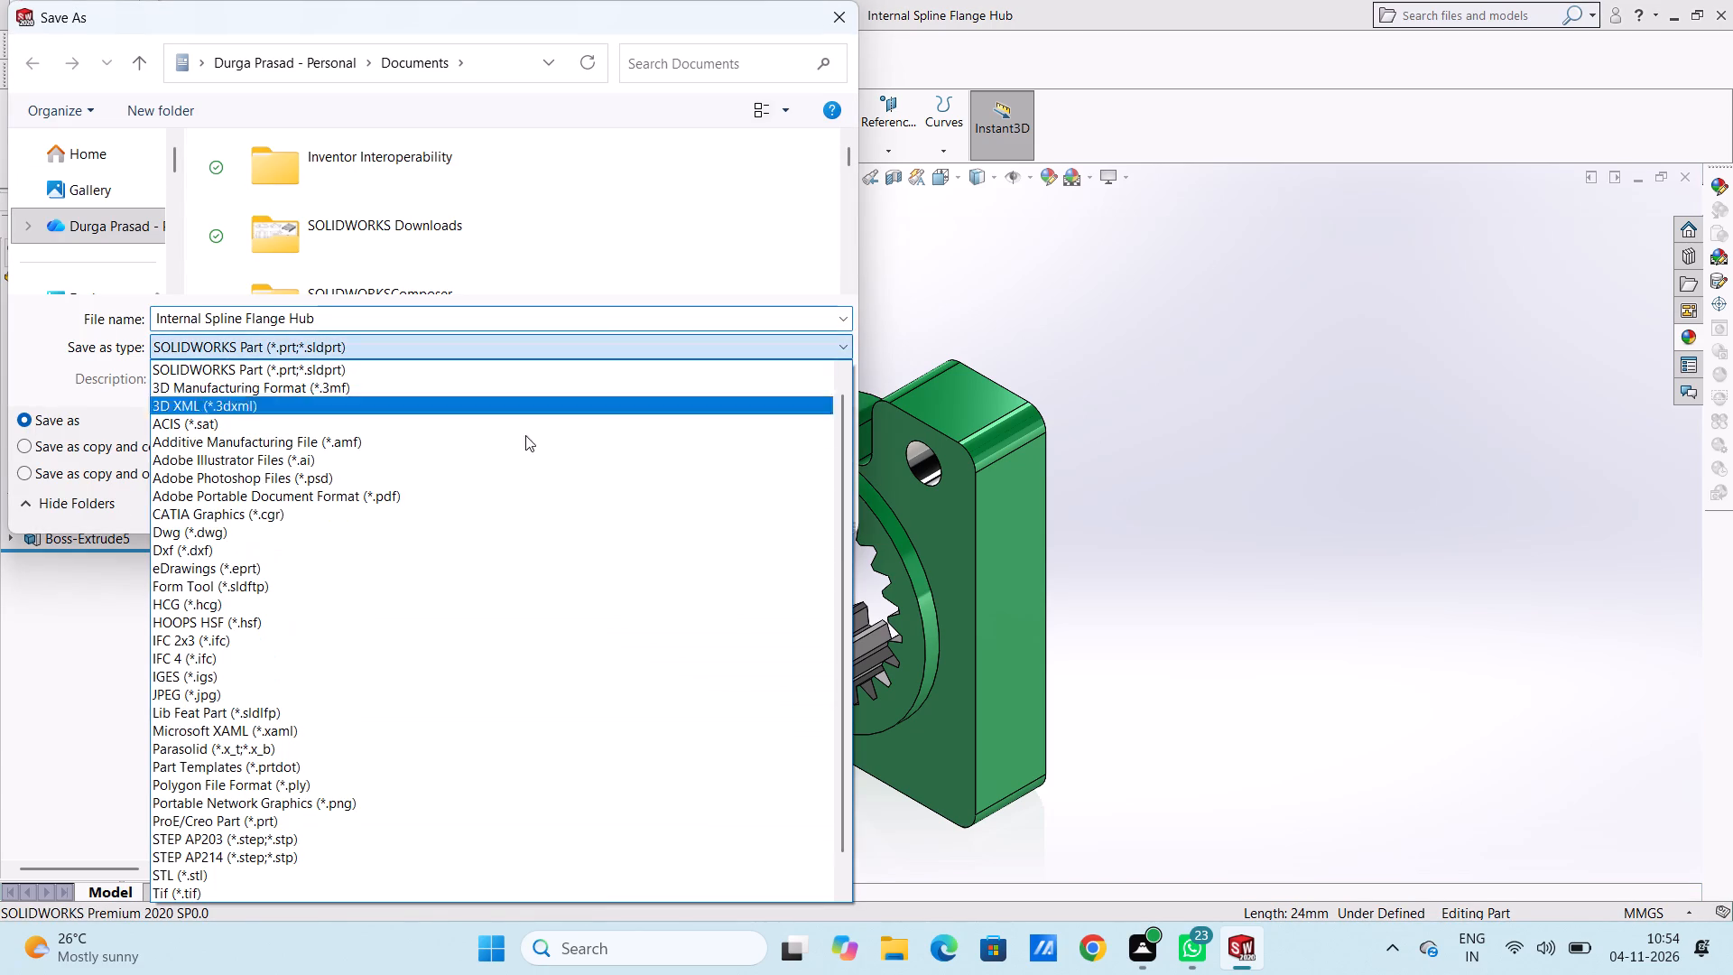
click(460, 500)
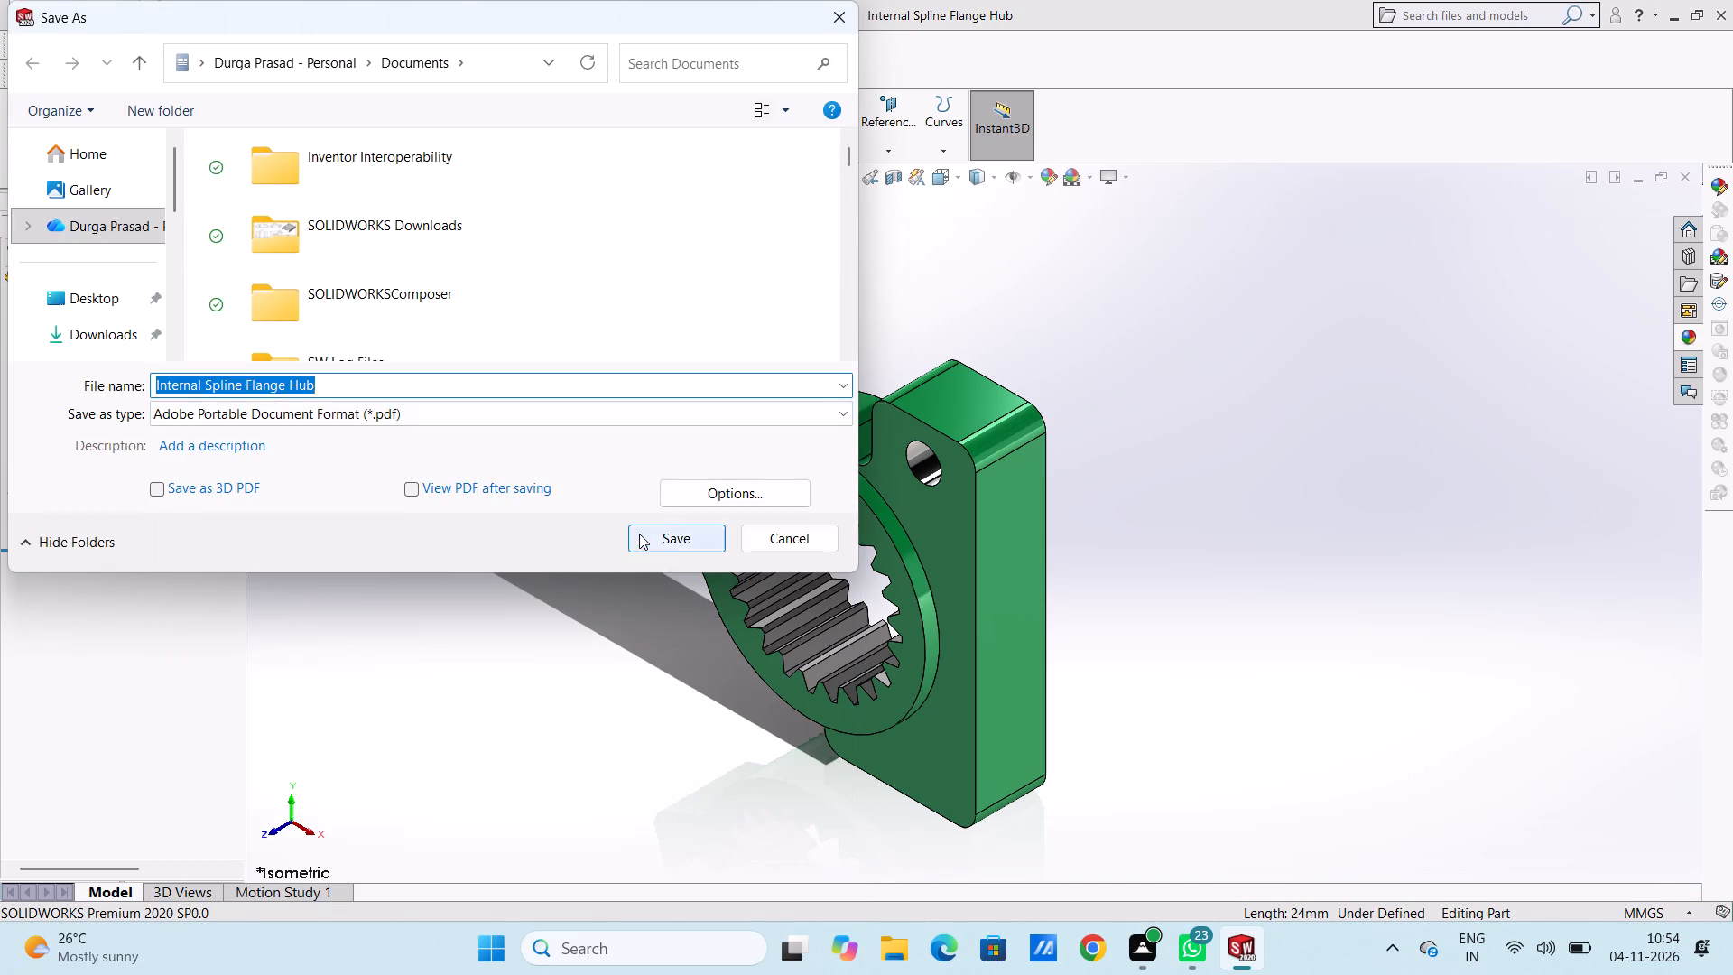
click(639, 534)
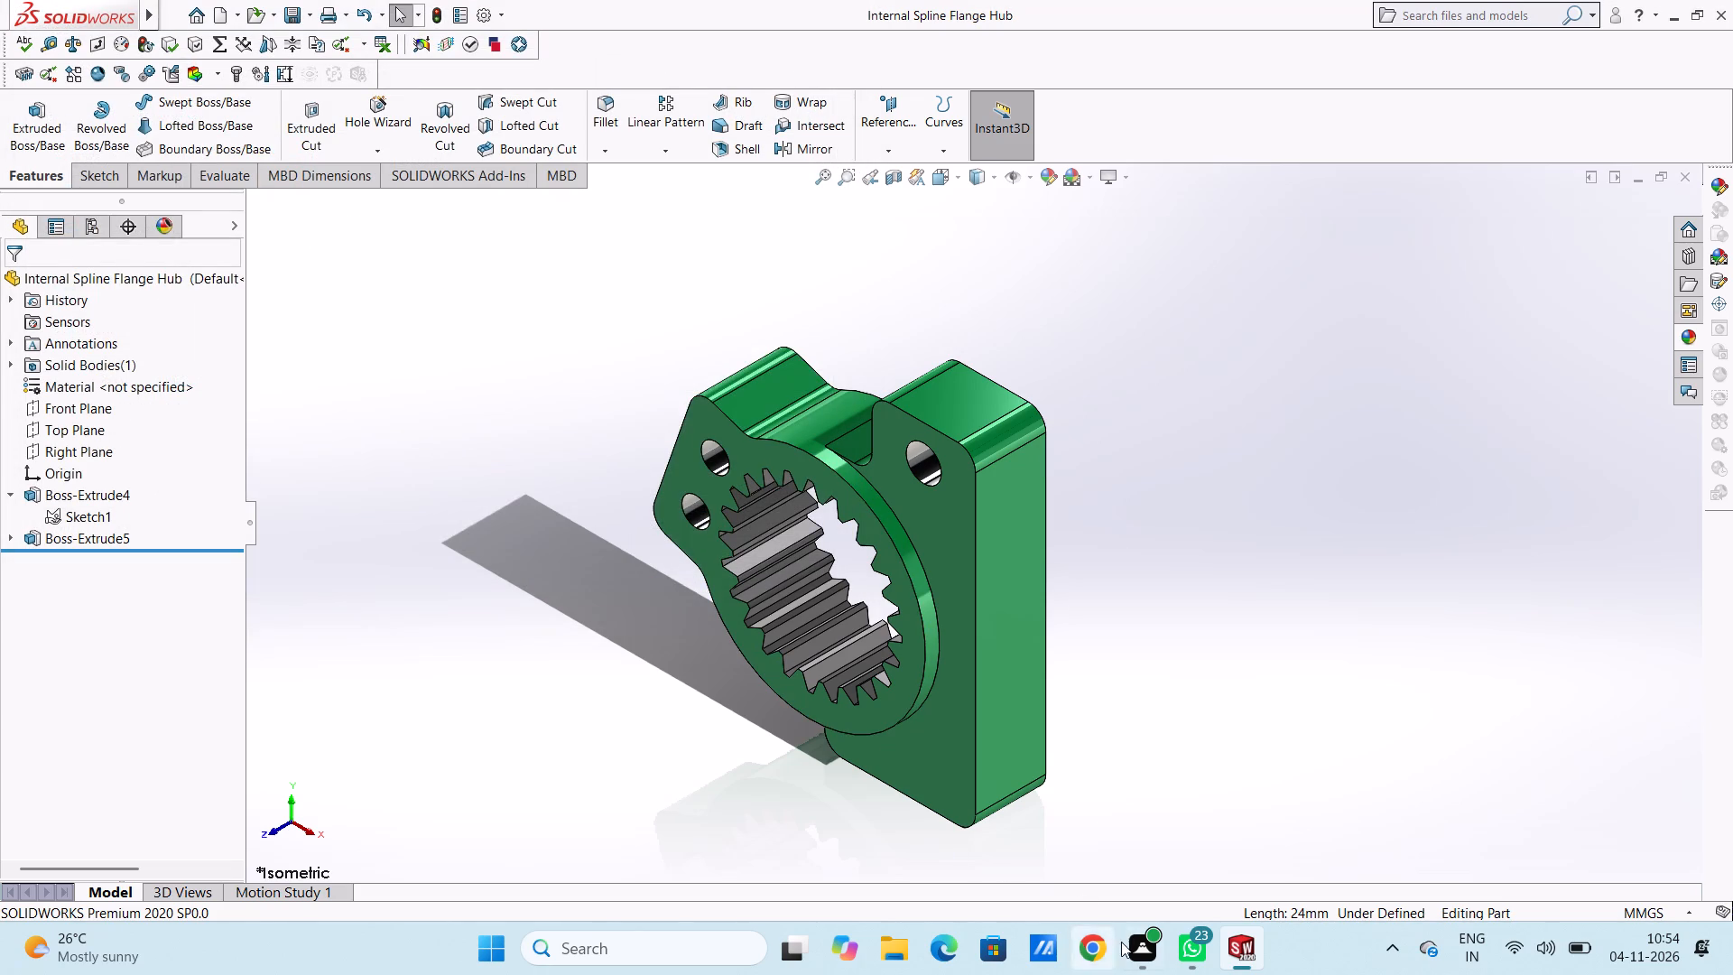